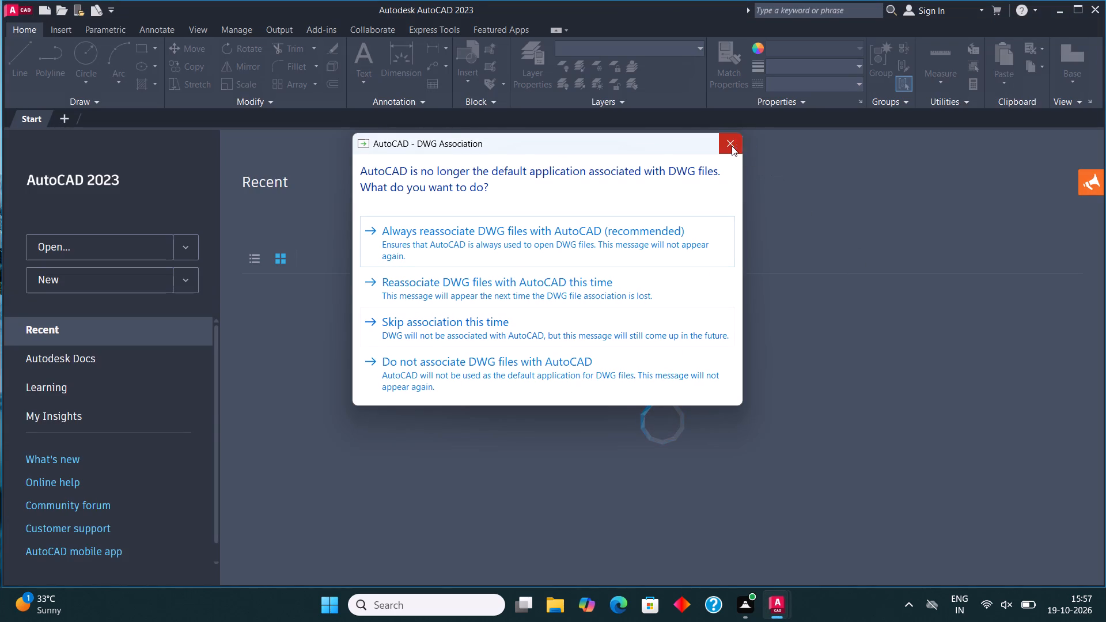
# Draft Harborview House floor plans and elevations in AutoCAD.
# Dismiss the DWG association prompt and create a new blank drawing with the grid turned off.
pyautogui.click(732, 146)
pyautogui.click(101, 277)
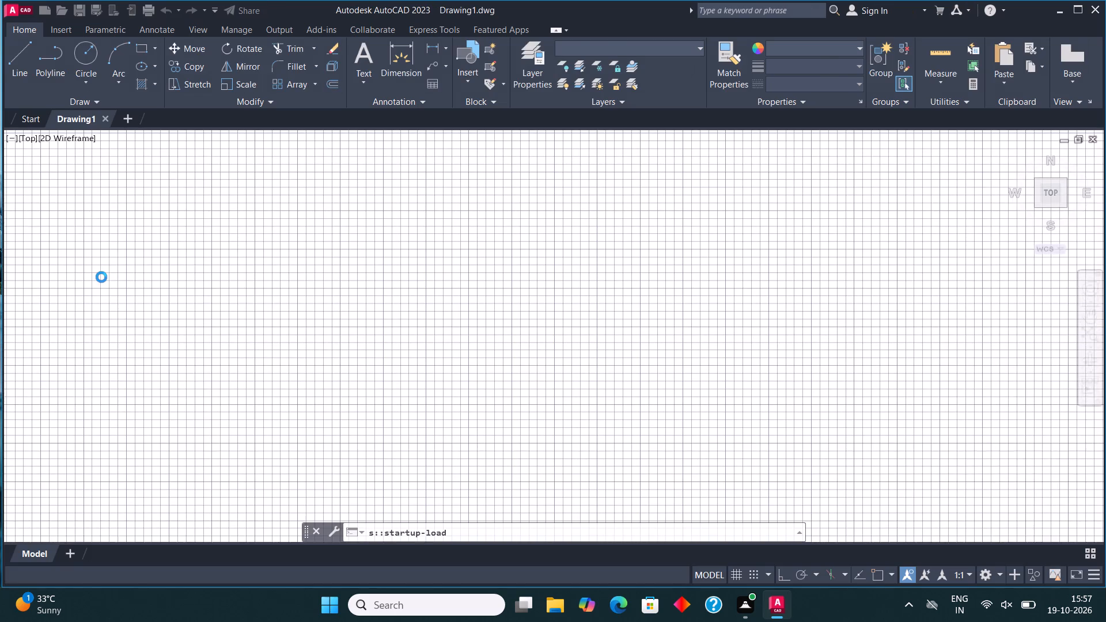
pyautogui.press('F7')
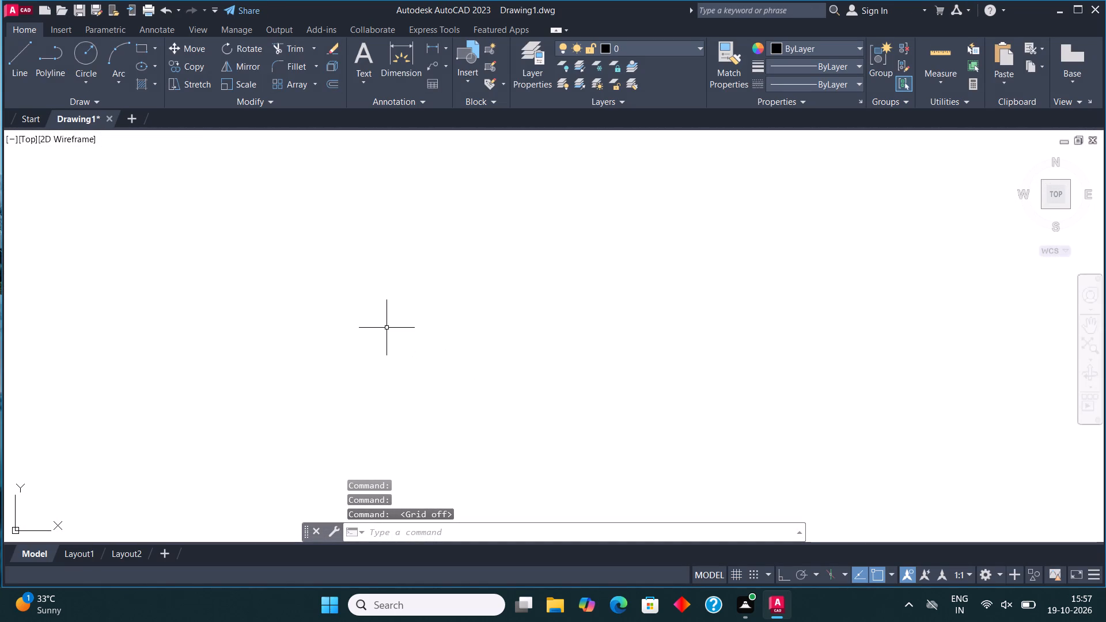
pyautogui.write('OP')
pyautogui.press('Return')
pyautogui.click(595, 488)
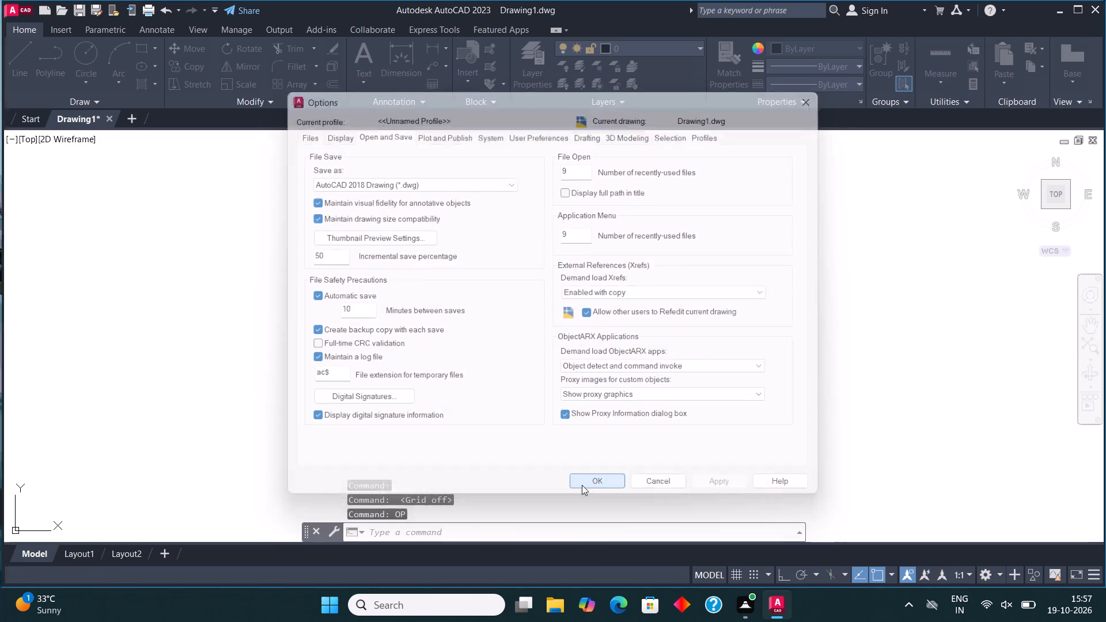
# Set the drawing units to Architectural length with 0'-0" precision and Inches as the insertion scale.
pyautogui.write('UN')
pyautogui.press('Return')
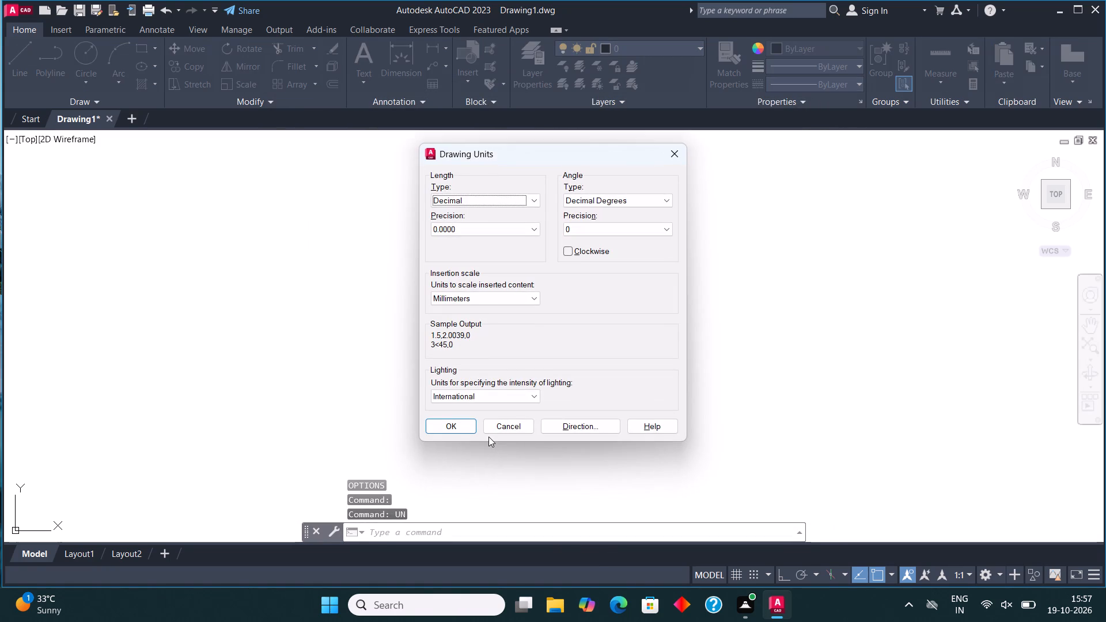
pyautogui.click(501, 190)
pyautogui.click(504, 200)
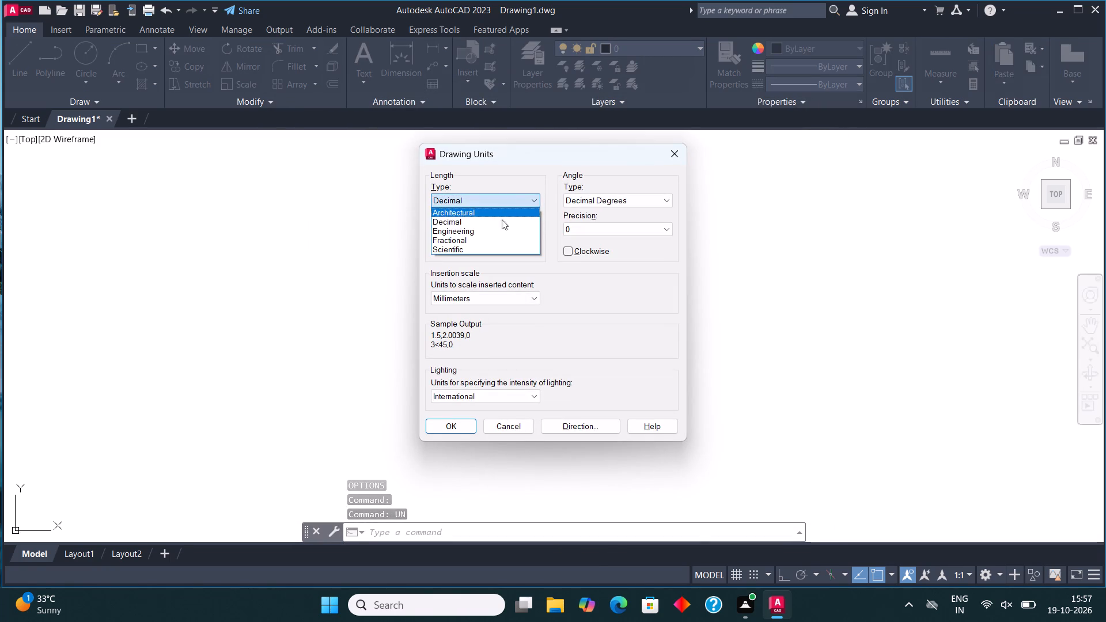
pyautogui.click(499, 214)
pyautogui.click(499, 230)
pyautogui.click(490, 244)
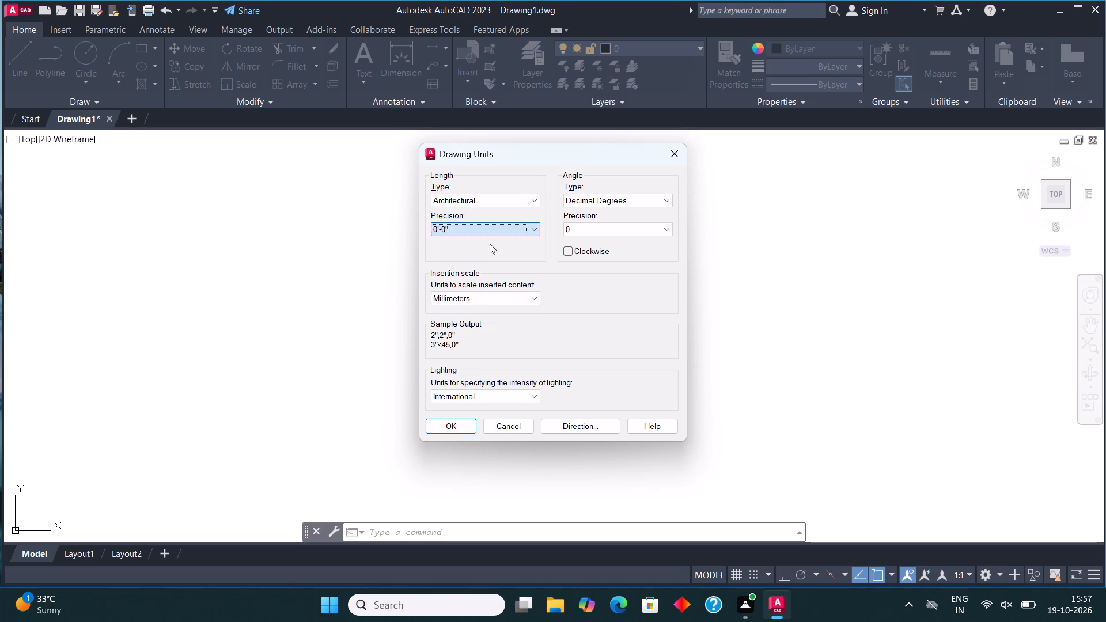
pyautogui.click(482, 301)
pyautogui.click(474, 323)
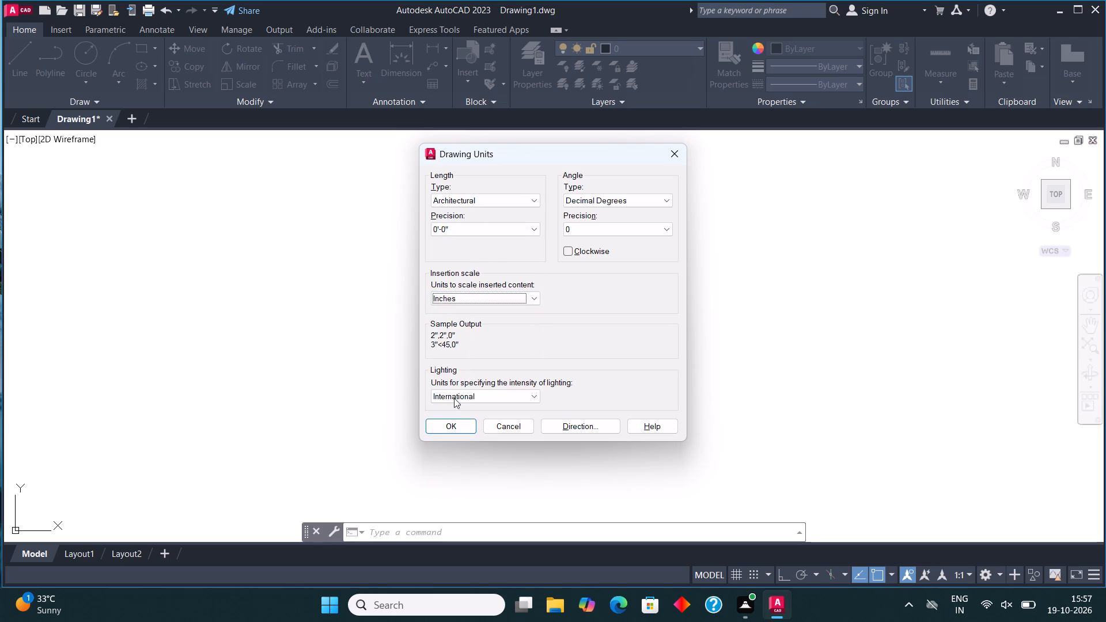
pyautogui.click(452, 422)
# Modify the ISO-25 dimension style's primary units to Architectural format with whole-inch precision.
pyautogui.write('DIM')
pyautogui.click(429, 414)
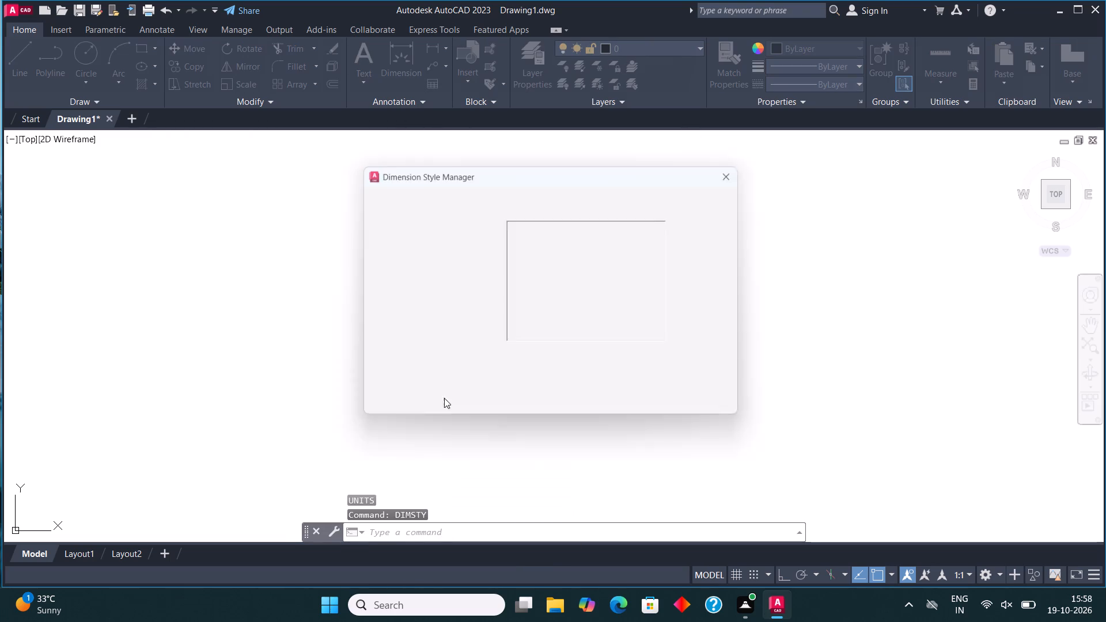
pyautogui.click(724, 272)
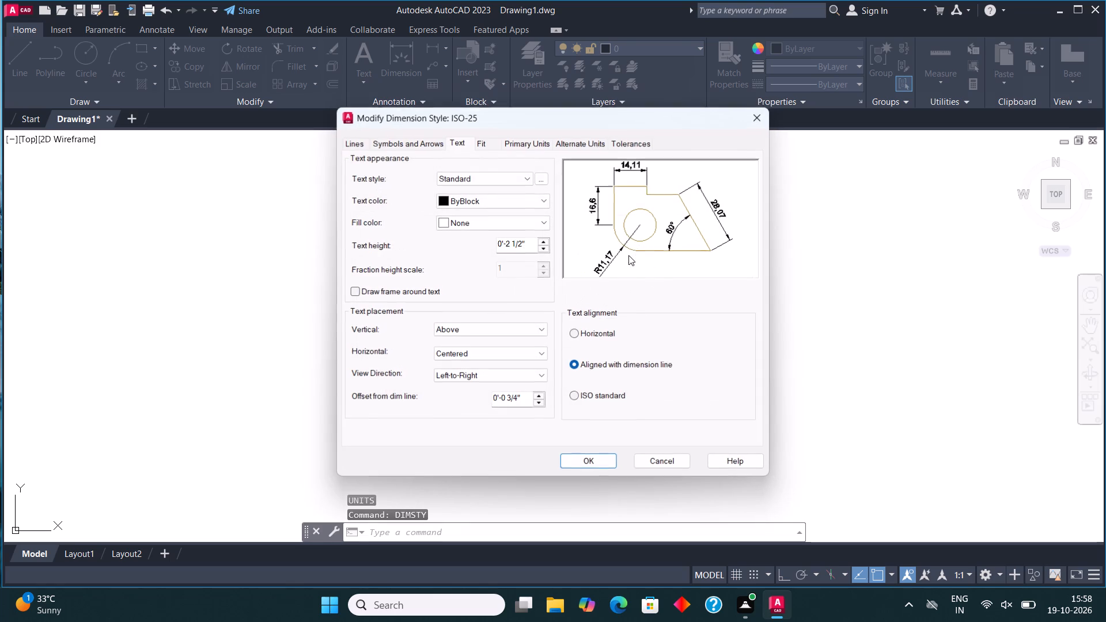
pyautogui.click(528, 147)
pyautogui.click(512, 173)
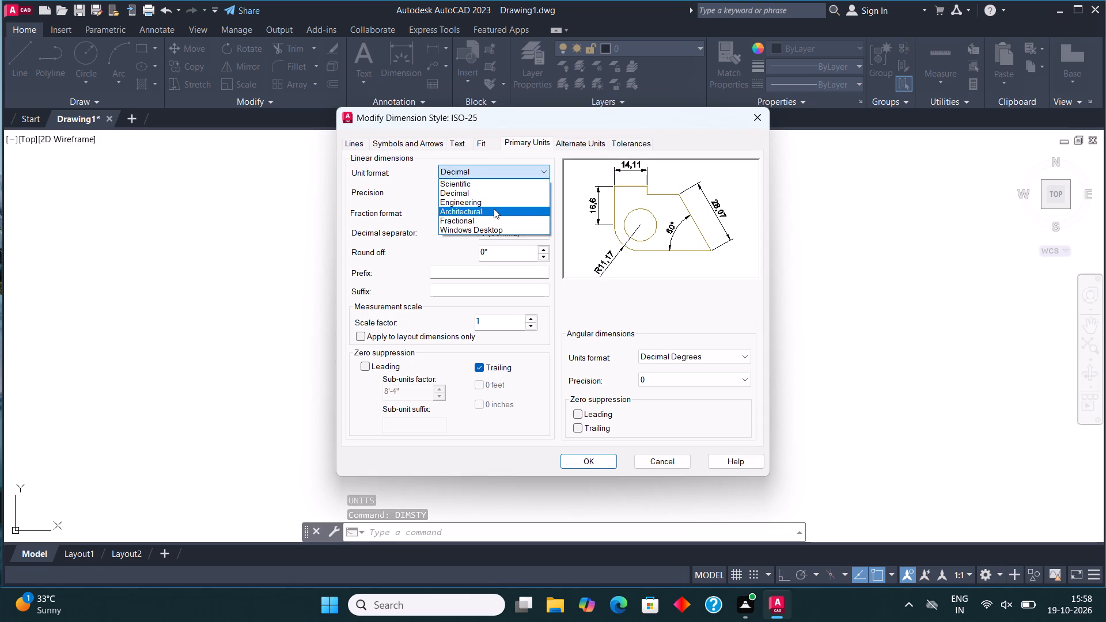
pyautogui.click(494, 208)
pyautogui.click(491, 188)
pyautogui.click(488, 203)
# Set the dimension style's text height to 5" and make ISO-25 the current style.
pyautogui.click(457, 141)
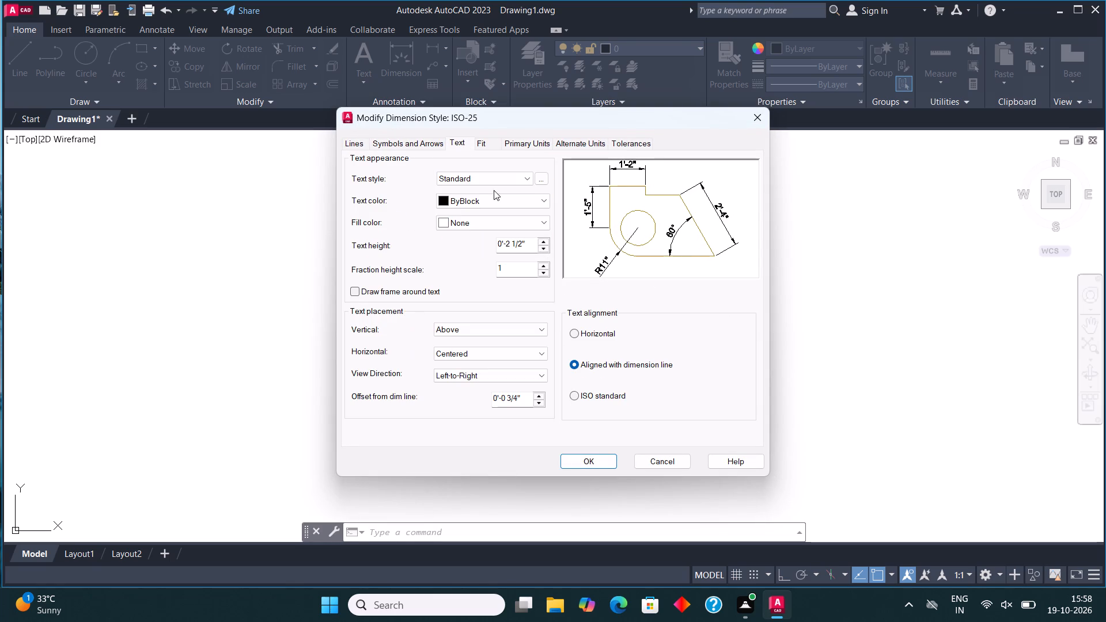
pyautogui.moveTo(530, 249); pyautogui.dragTo(490, 260)
pyautogui.write('5"')
pyautogui.click(588, 469)
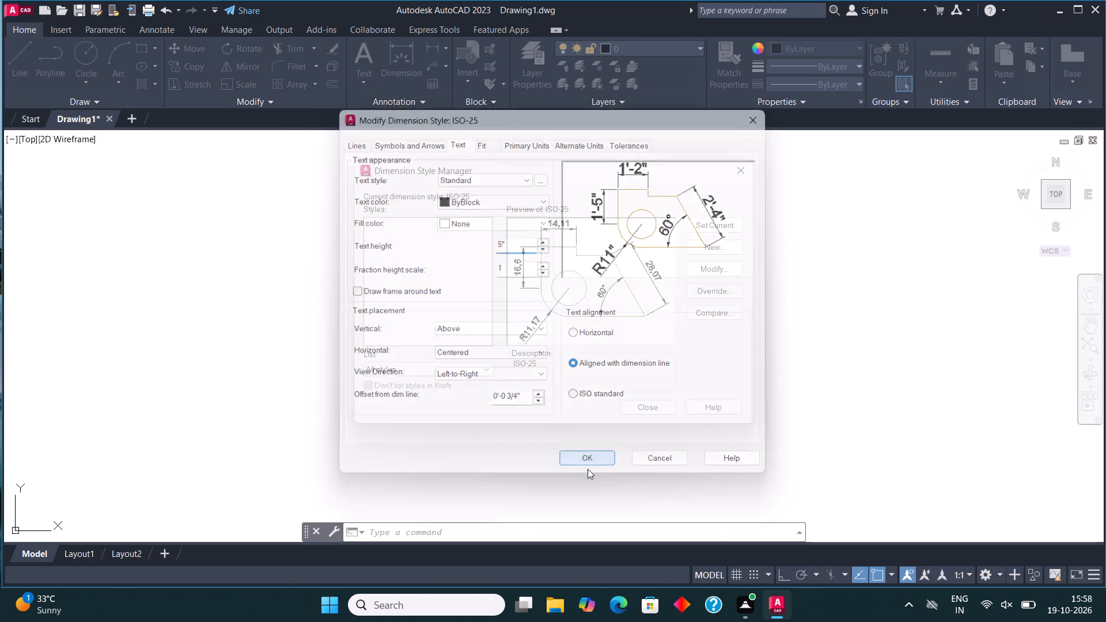
pyautogui.click(720, 222)
pyautogui.click(646, 415)
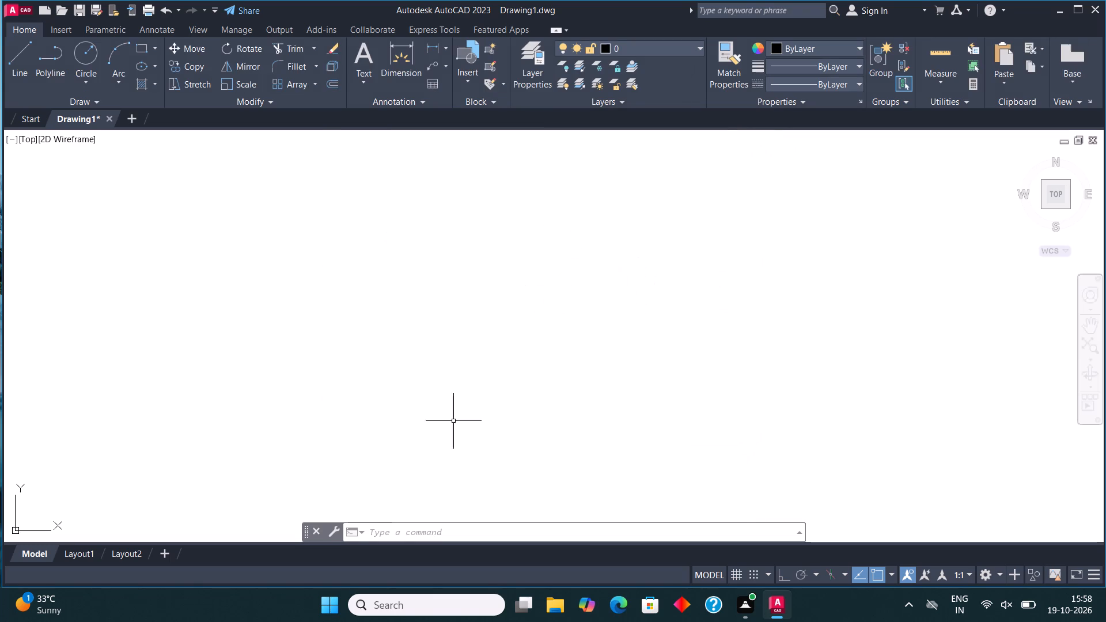
# Draw a closed rectangular outline 40' wide and 34' high using the Line command with Ortho on.
pyautogui.click(14, 58)
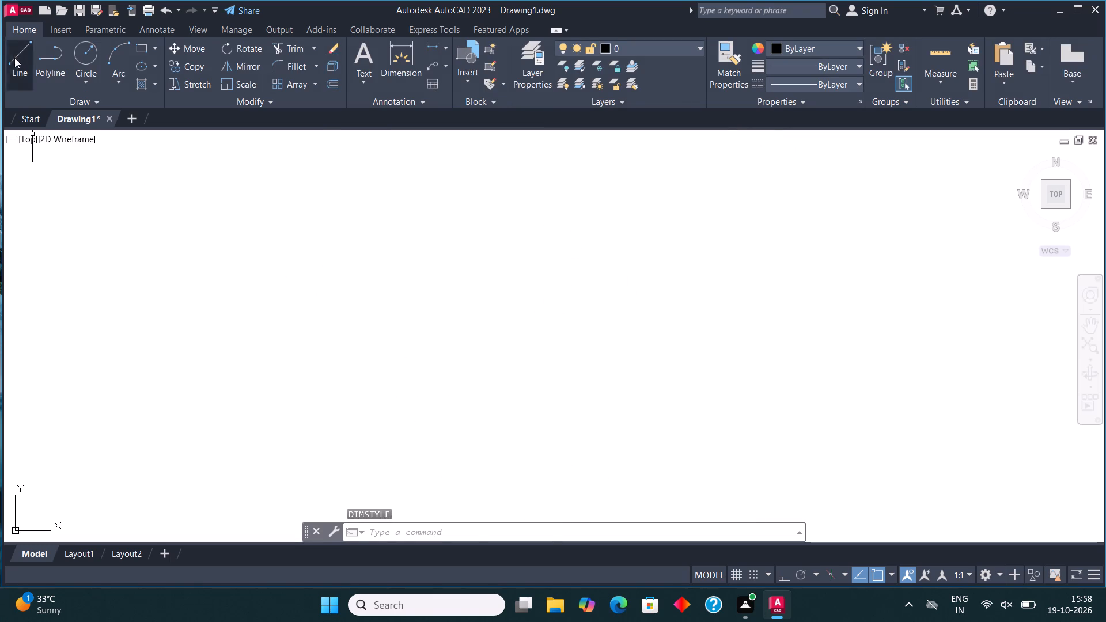
pyautogui.click(319, 283)
pyautogui.press('F8')
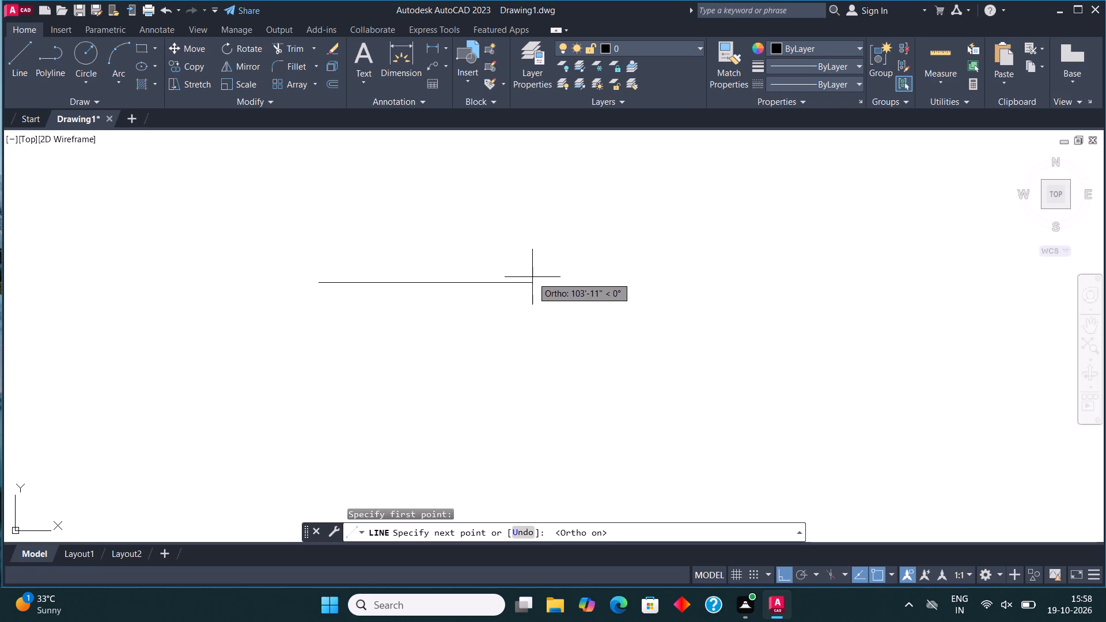
pyautogui.write("40'")
pyautogui.press('Return')
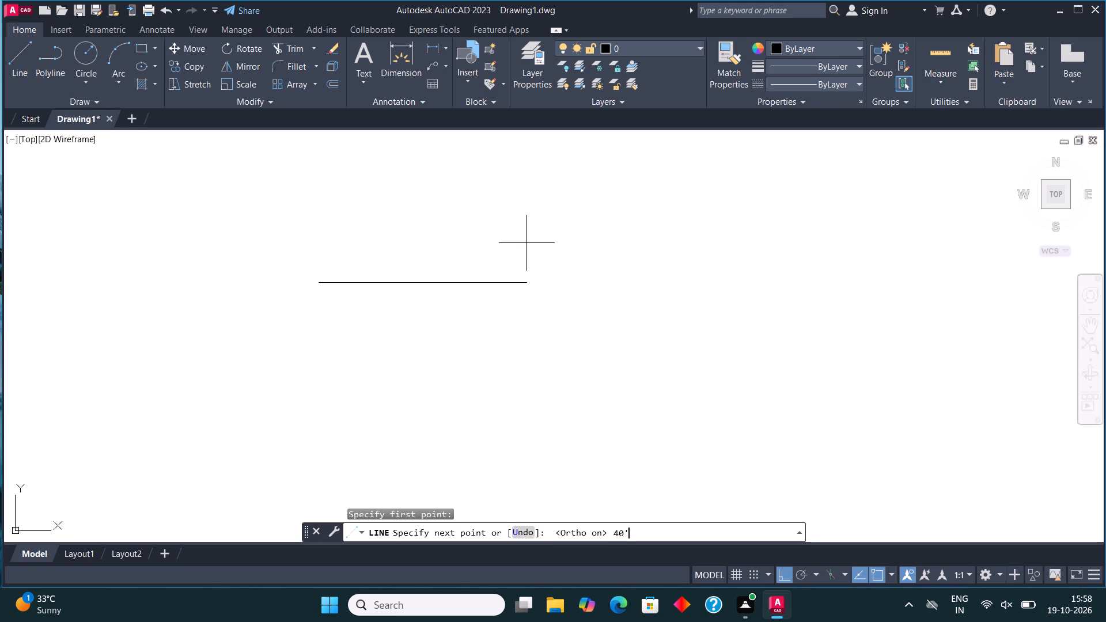
pyautogui.moveTo(367, 327); pyautogui.dragTo(394, 332, button='middle')
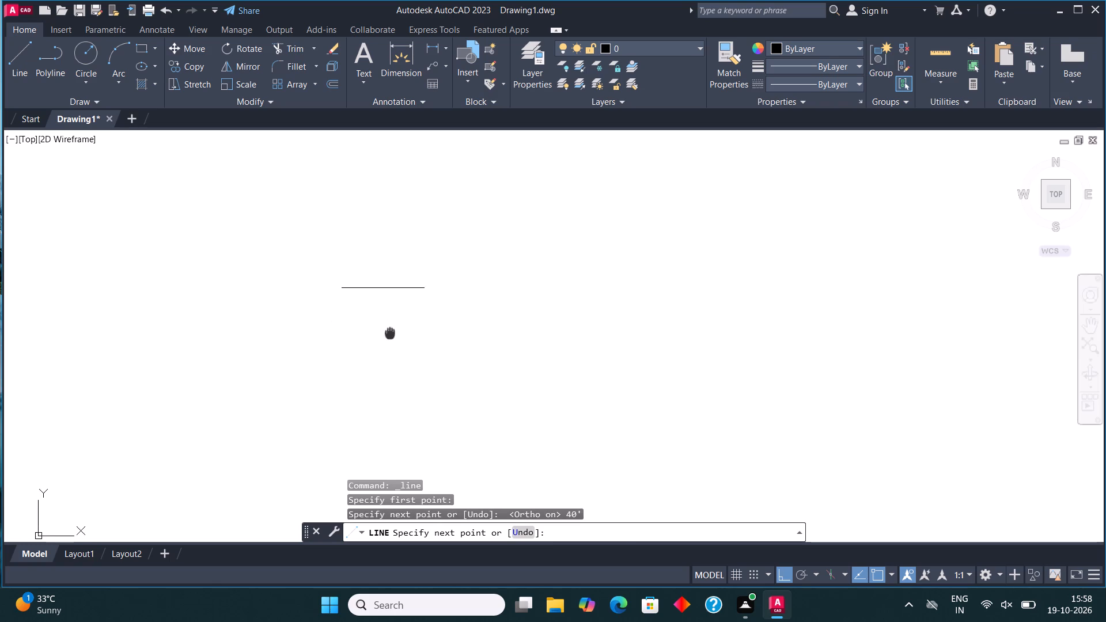
pyautogui.moveTo(394, 332); pyautogui.dragTo(434, 330, button='middle')
pyautogui.press('3')
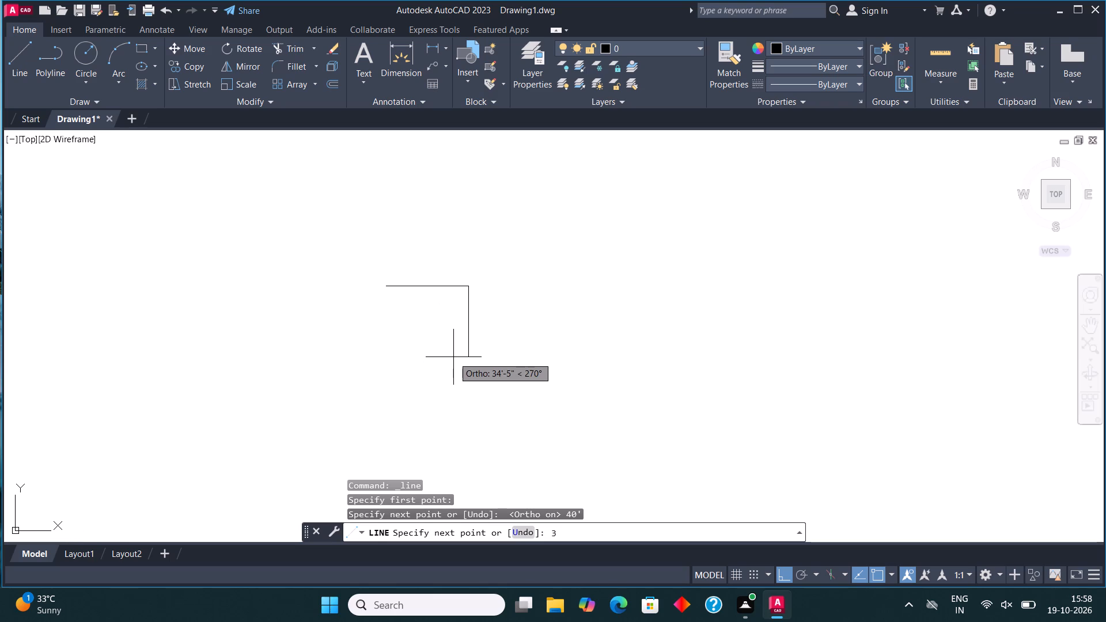
pyautogui.write("4'")
pyautogui.press('Return')
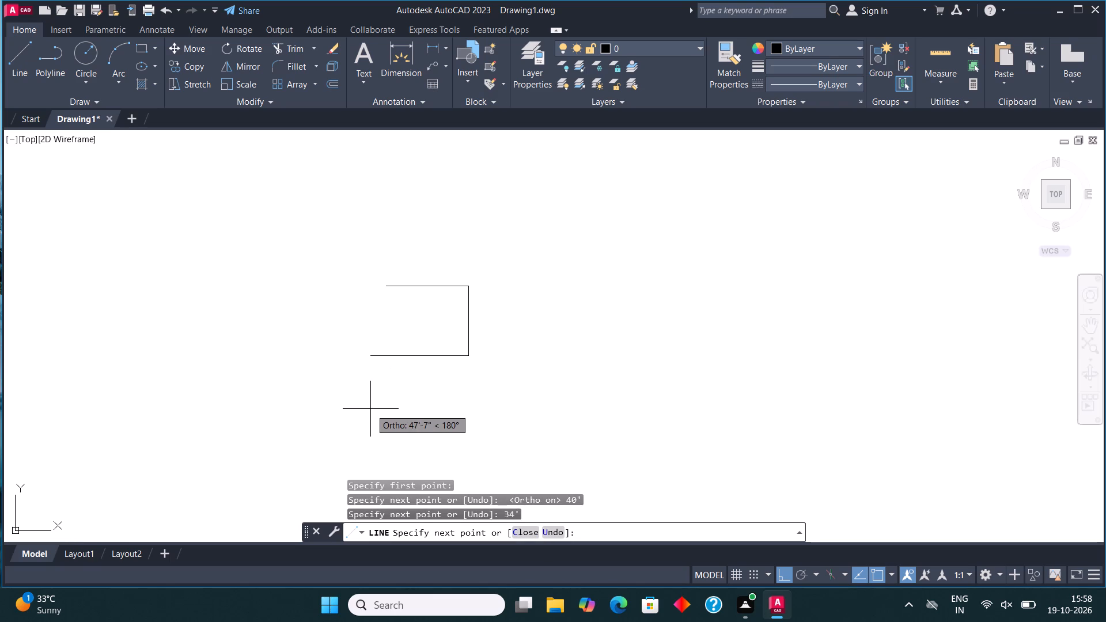
pyautogui.write("40'")
pyautogui.press('Return')
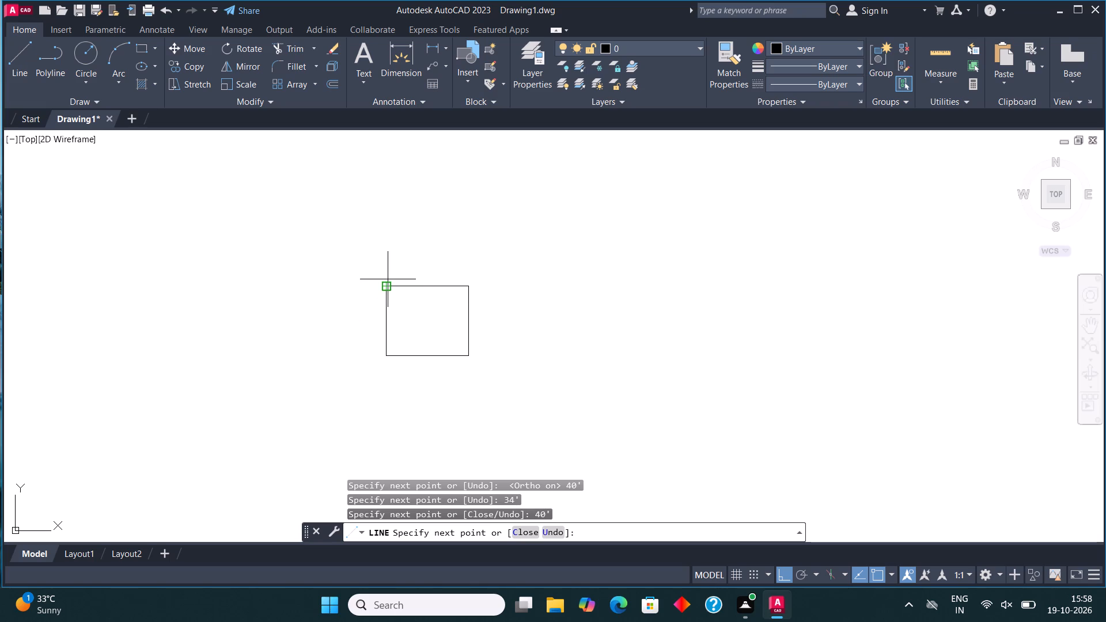
pyautogui.click(388, 279)
pyautogui.moveTo(475, 353); pyautogui.dragTo(460, 375, button='middle')
pyautogui.scroll(1, 474, 399)
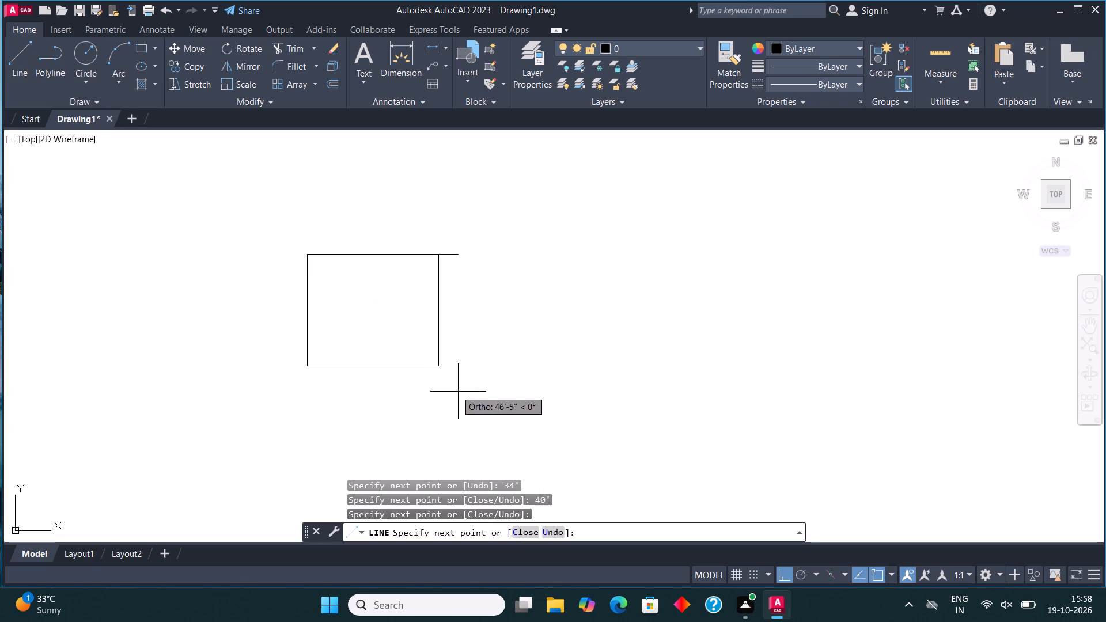
pyautogui.press('Escape')
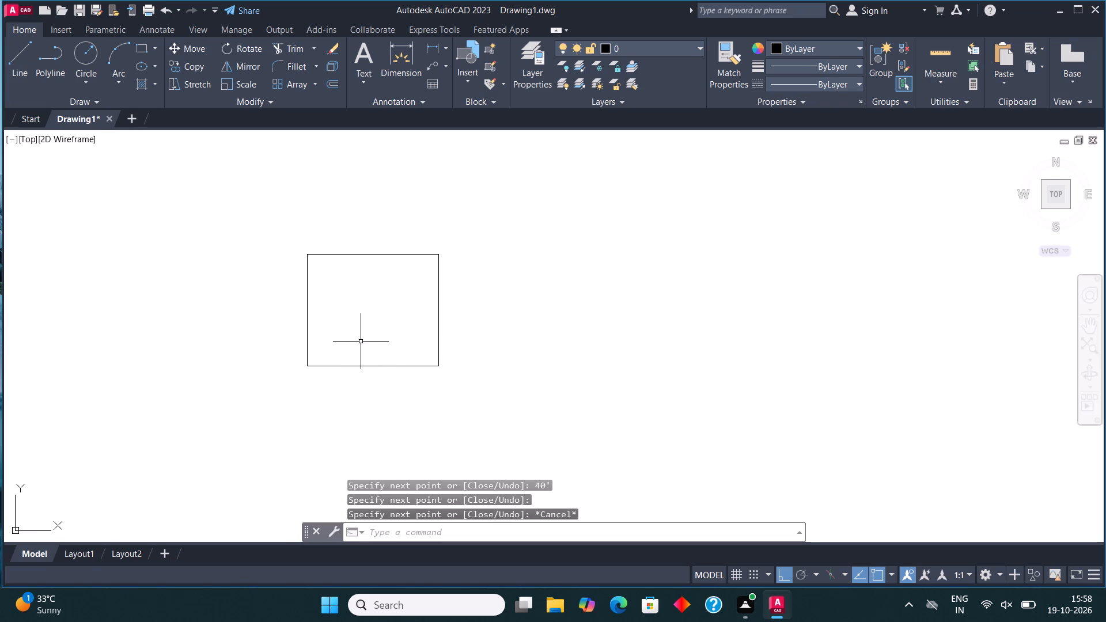
# Offset all four sides of the rectangular outline 9" inward to form the outer wall thickness.
pyautogui.moveTo(492, 416); pyautogui.dragTo(476, 396)
pyautogui.moveTo(175, 128); pyautogui.dragTo(184, 142)
pyautogui.click(240, 214)
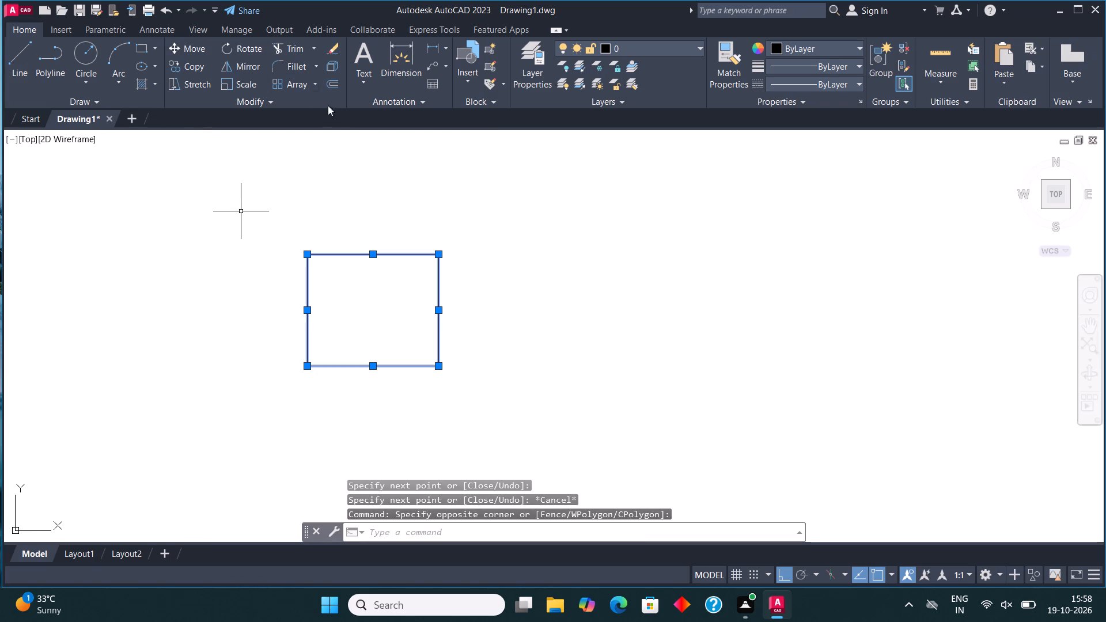
pyautogui.click(330, 81)
pyautogui.click(362, 256)
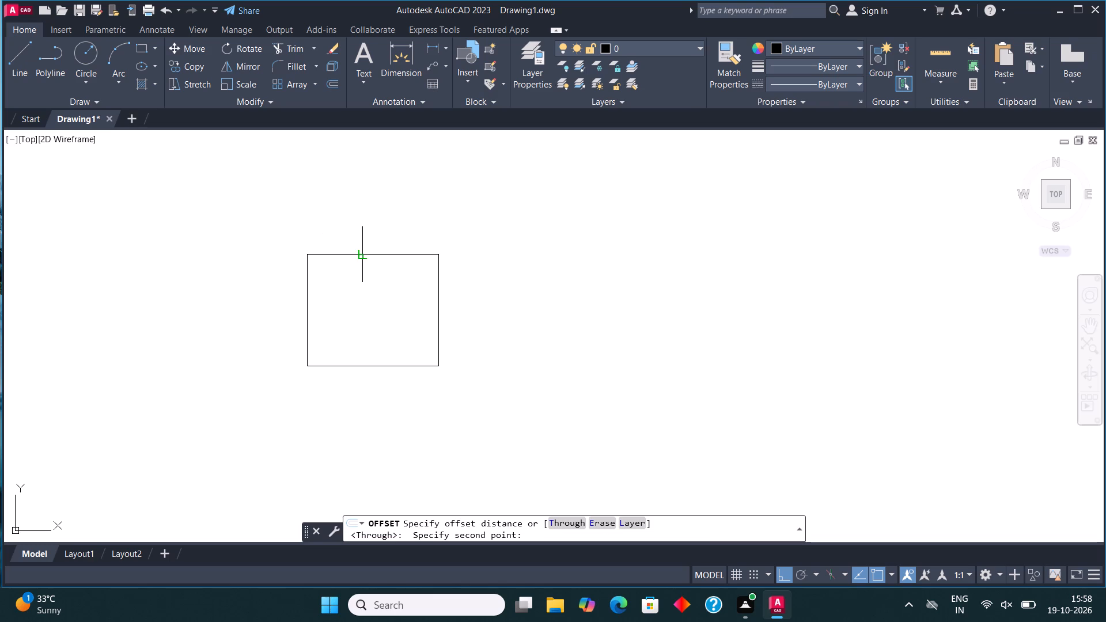
pyautogui.press('9')
pyautogui.hotkey('shift', '"')
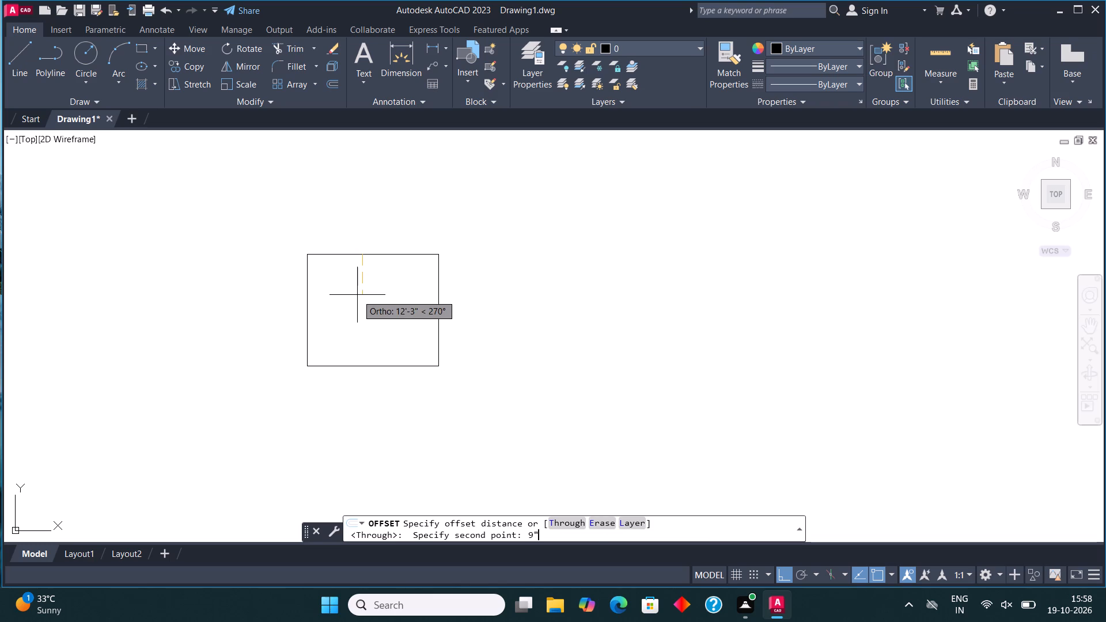
pyautogui.press('Return')
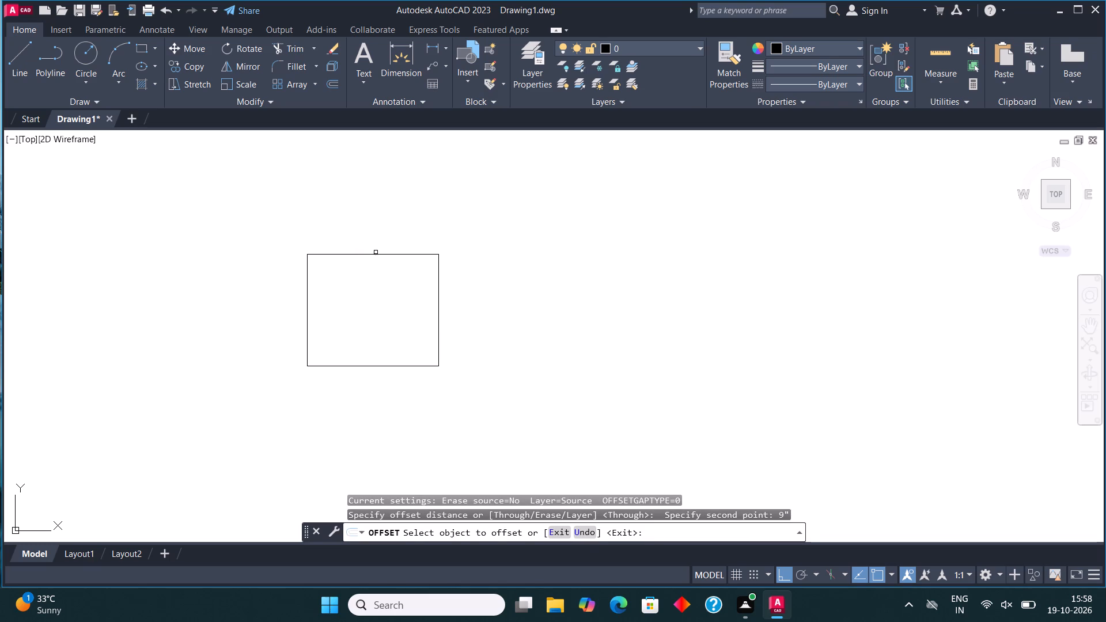
pyautogui.click(377, 252)
pyautogui.click(379, 255)
pyautogui.click(379, 268)
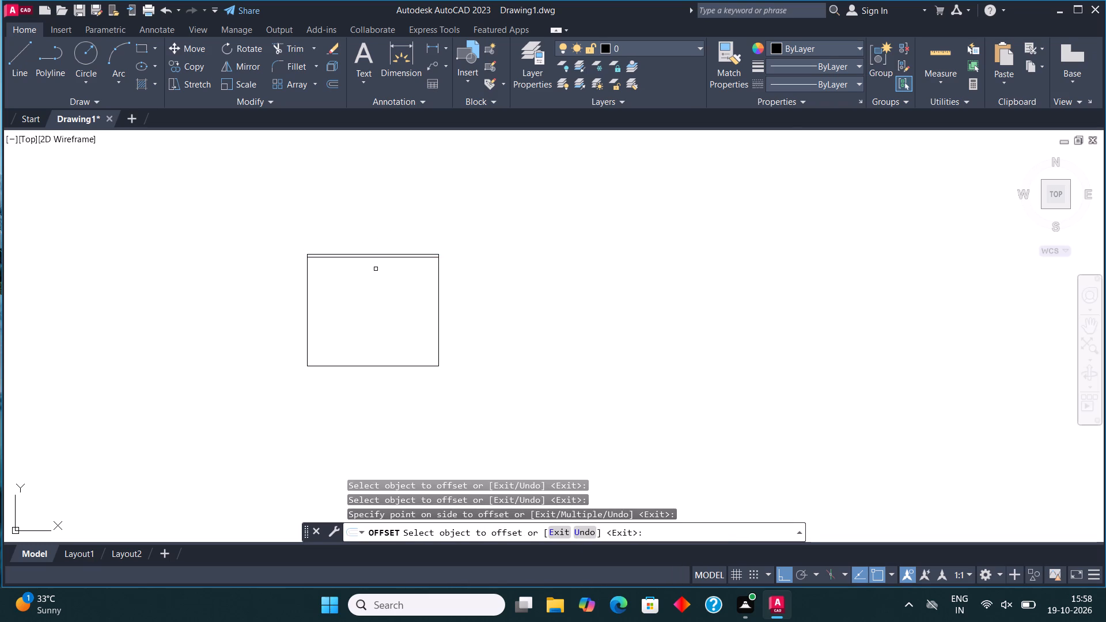
pyautogui.click(308, 275)
pyautogui.click(320, 276)
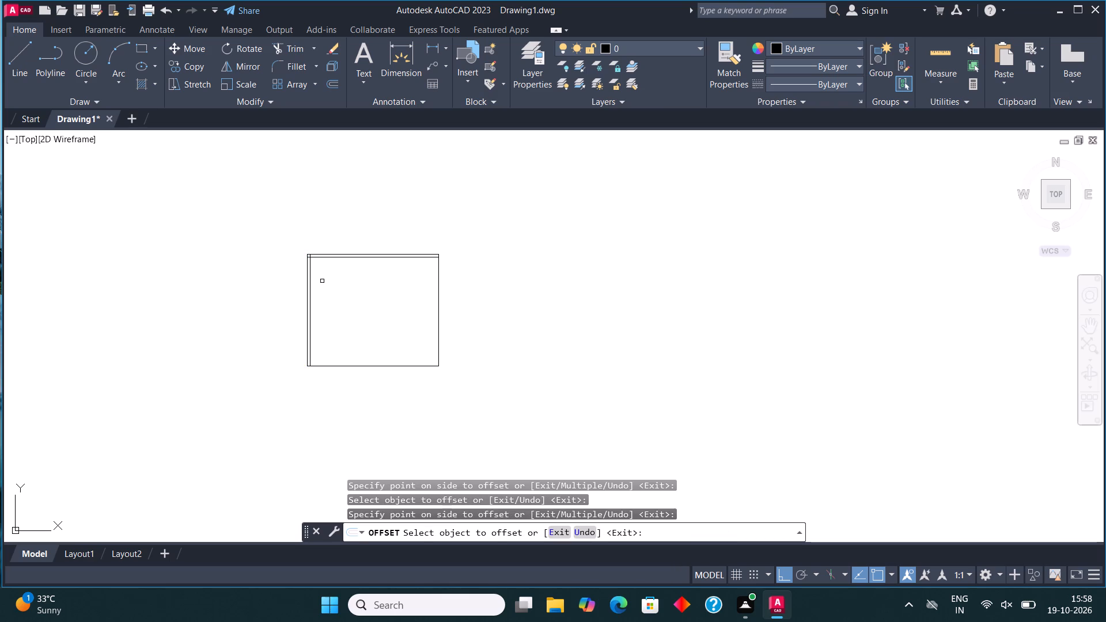
pyautogui.click(346, 366)
pyautogui.click(347, 348)
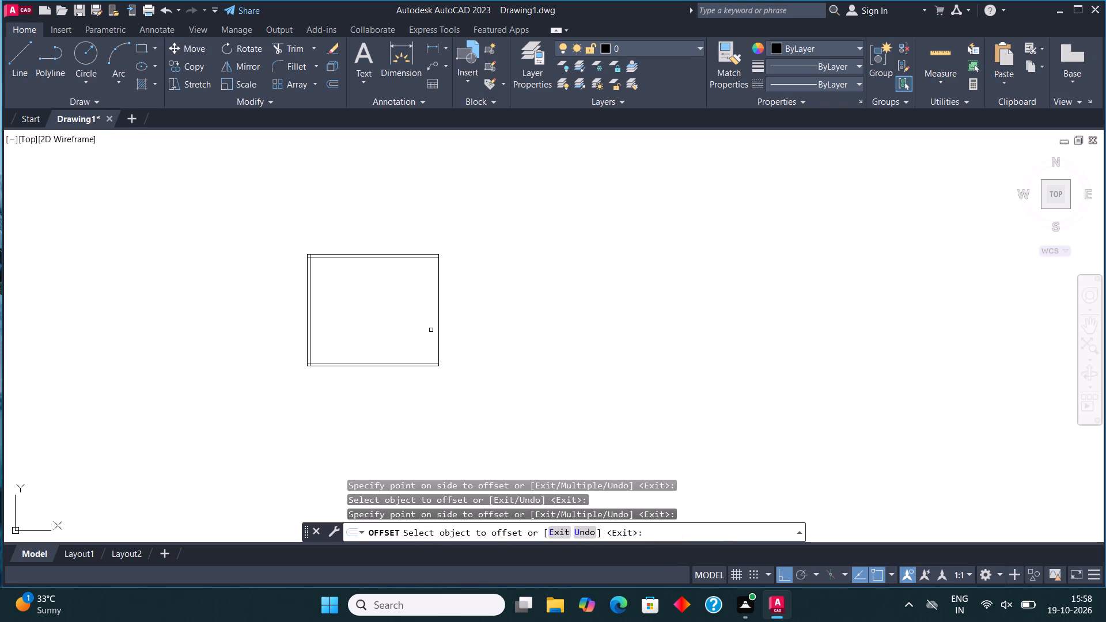
pyautogui.click(437, 321)
pyautogui.click(397, 308)
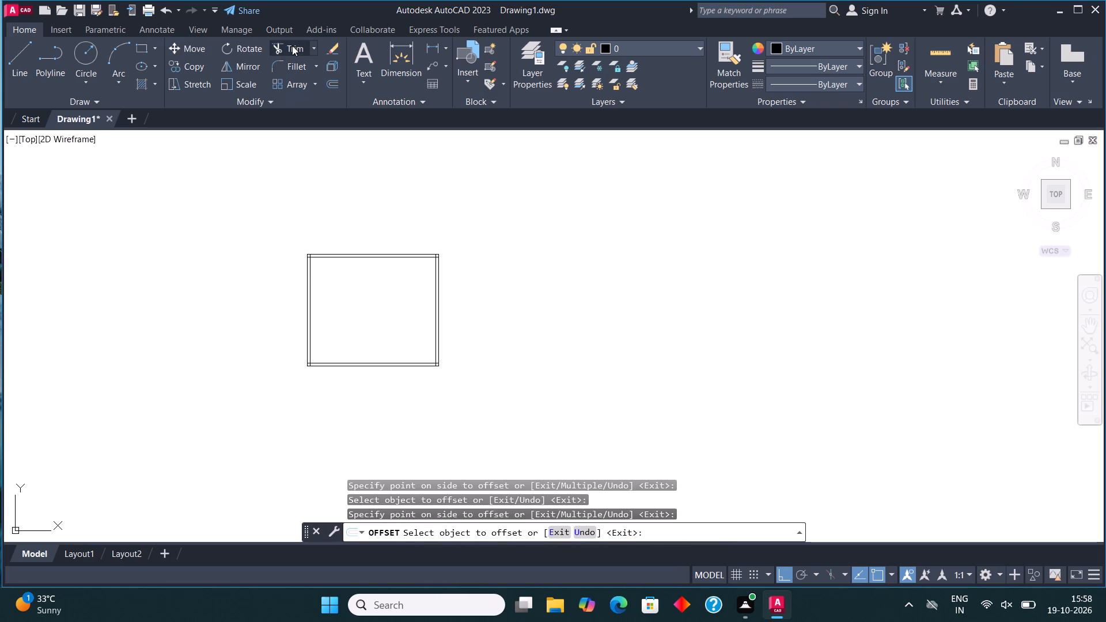
# Fillet the four corners of the inner wall lines so the offset lines meet in a clean inner rectangle.
pyautogui.click(292, 45)
pyautogui.click(293, 66)
pyautogui.scroll(1, 313, 255)
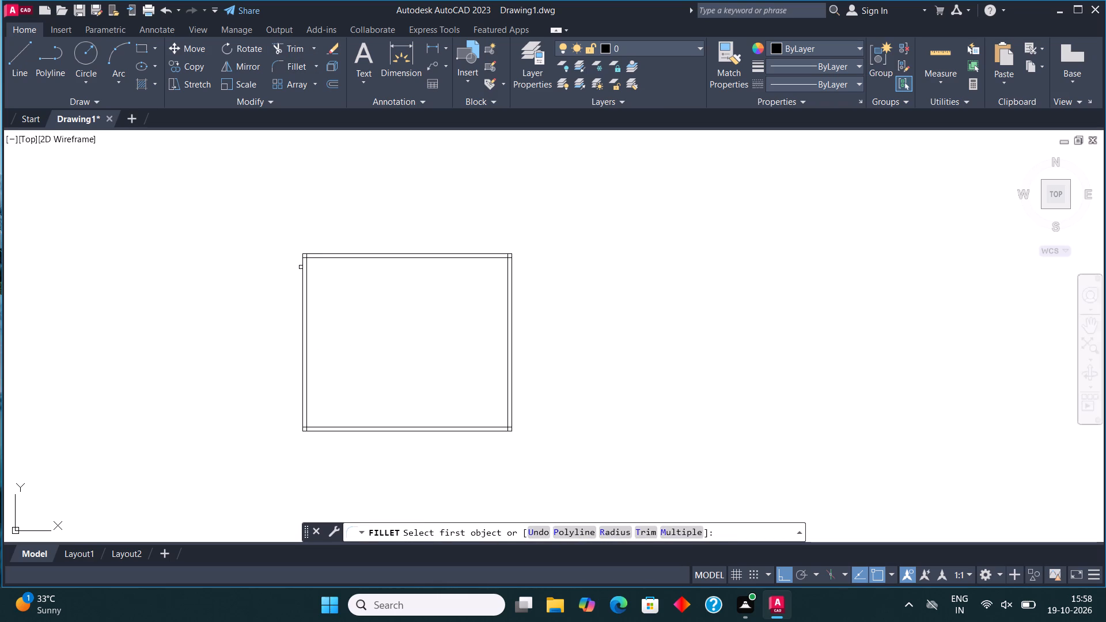
pyautogui.click(305, 274)
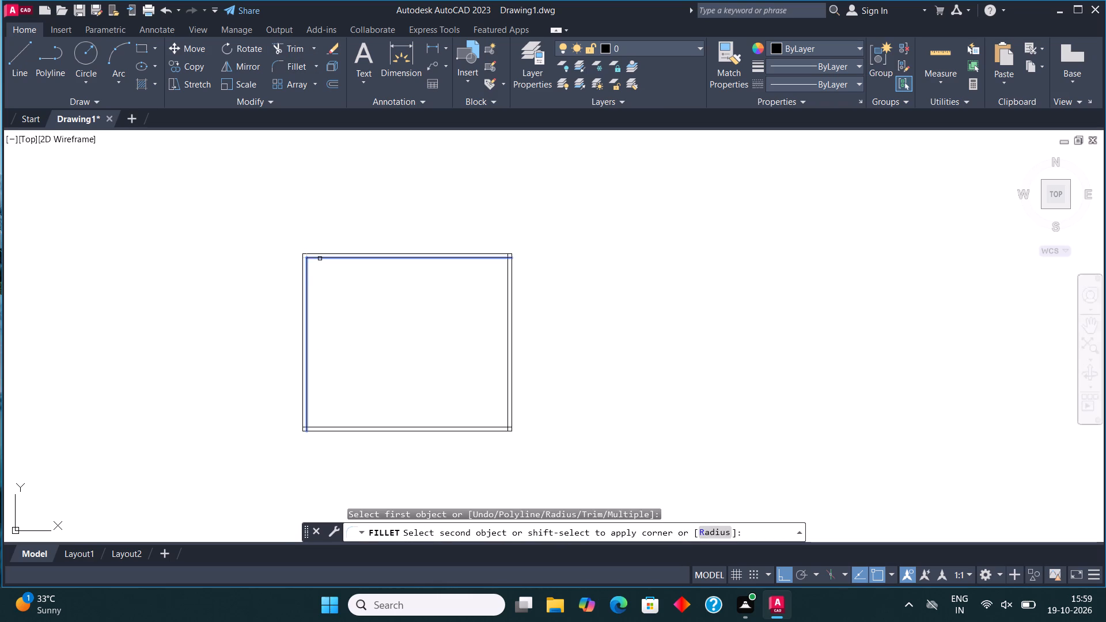
pyautogui.click(320, 259)
pyautogui.click(289, 65)
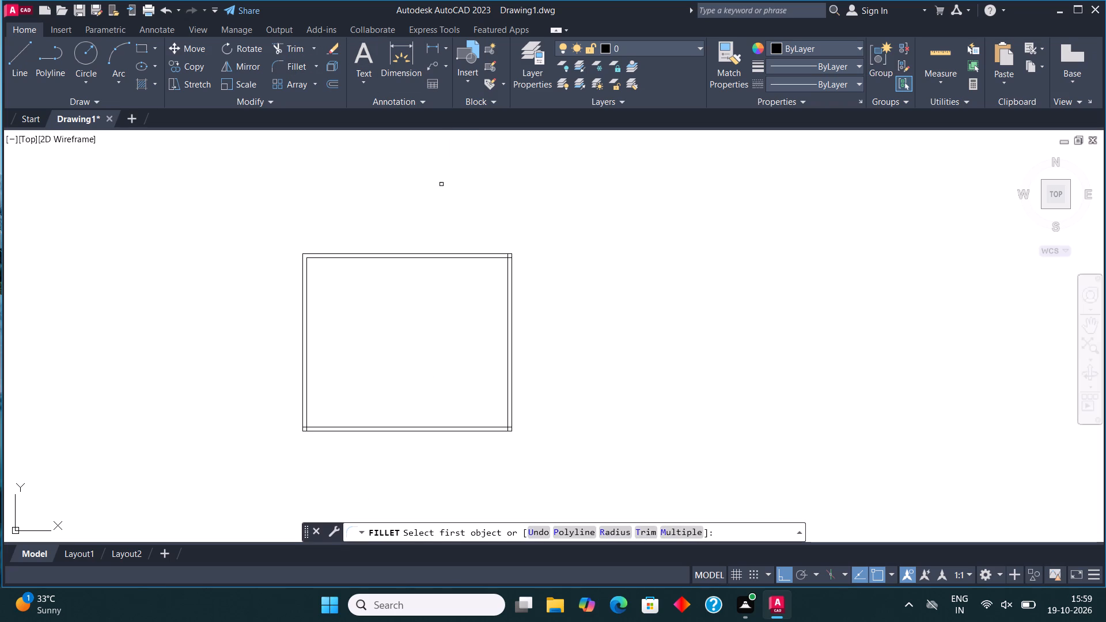
pyautogui.click(495, 258)
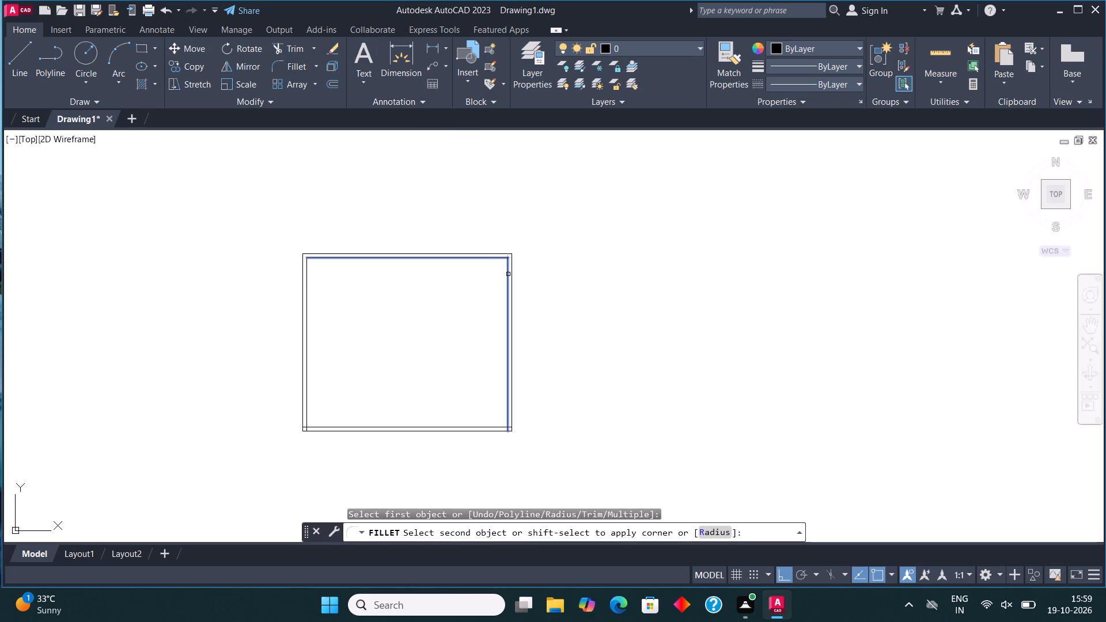
pyautogui.click(508, 274)
pyautogui.click(289, 66)
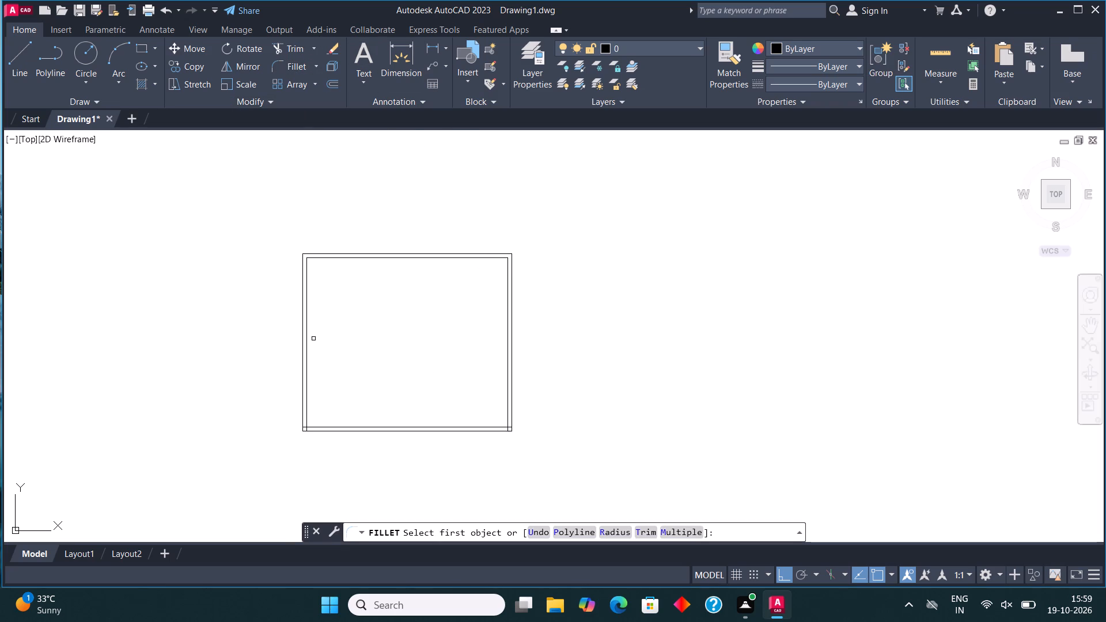
pyautogui.click(306, 405)
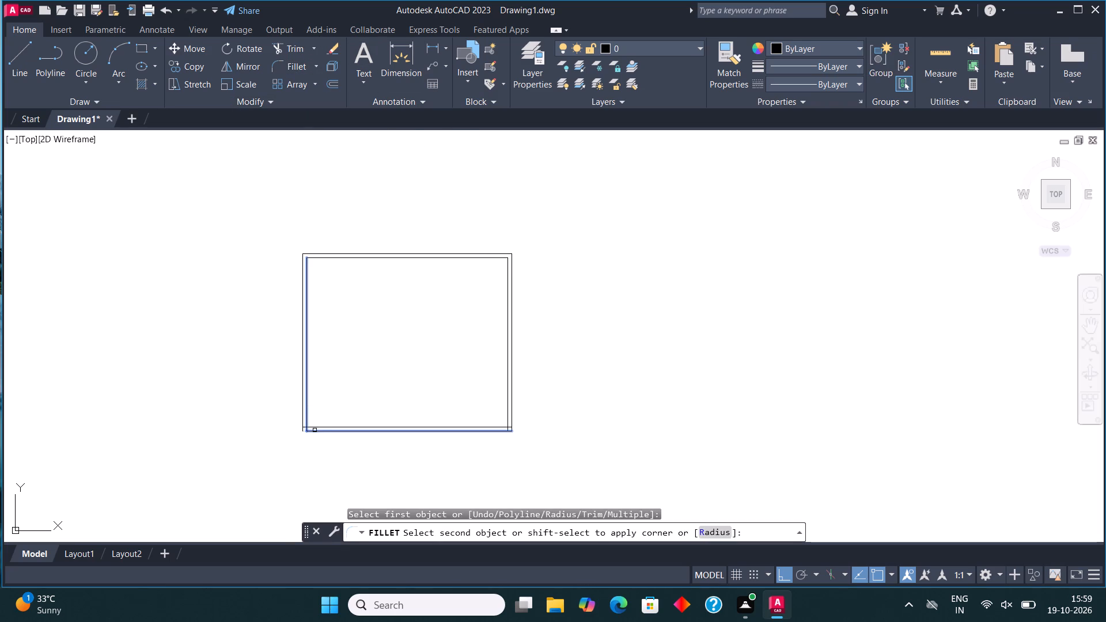
pyautogui.click(313, 428)
pyautogui.click(289, 60)
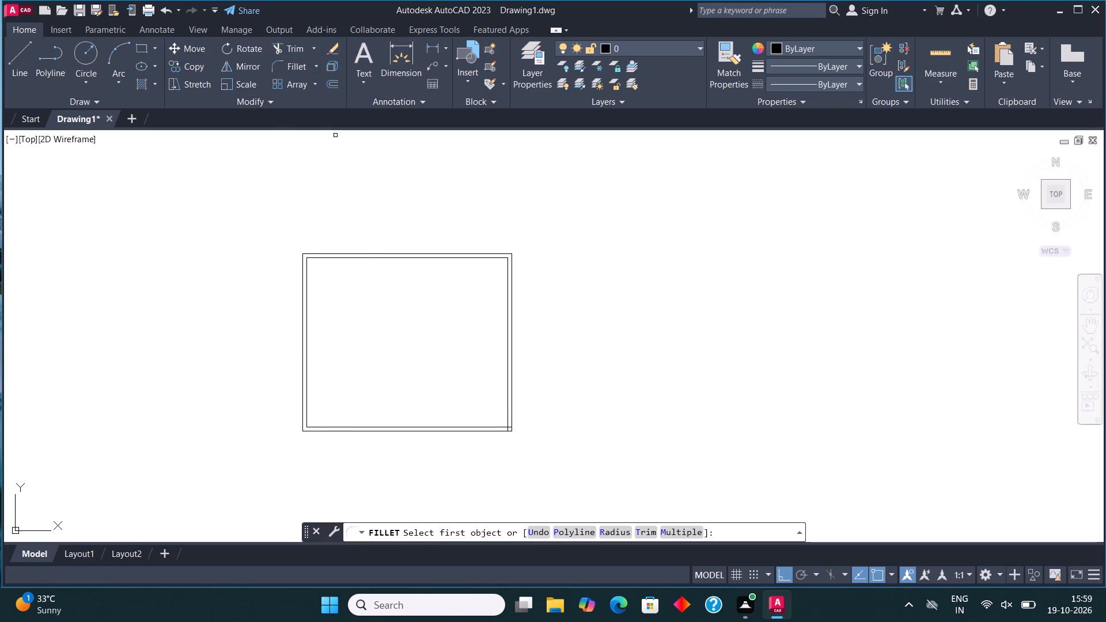
pyautogui.click(493, 427)
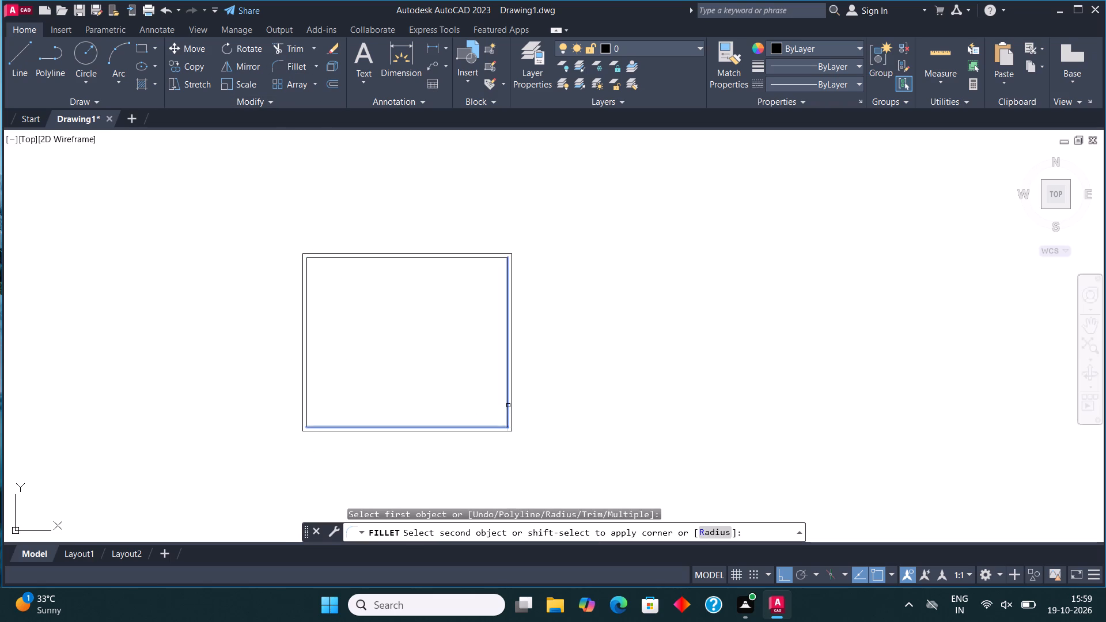
pyautogui.click(508, 401)
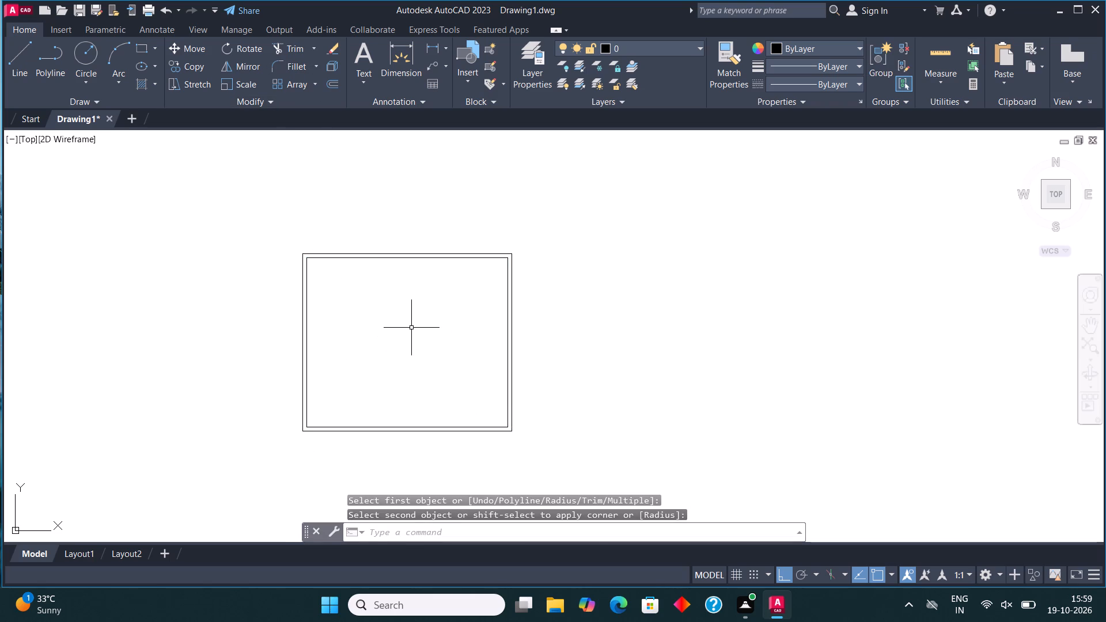
pyautogui.press('Escape')
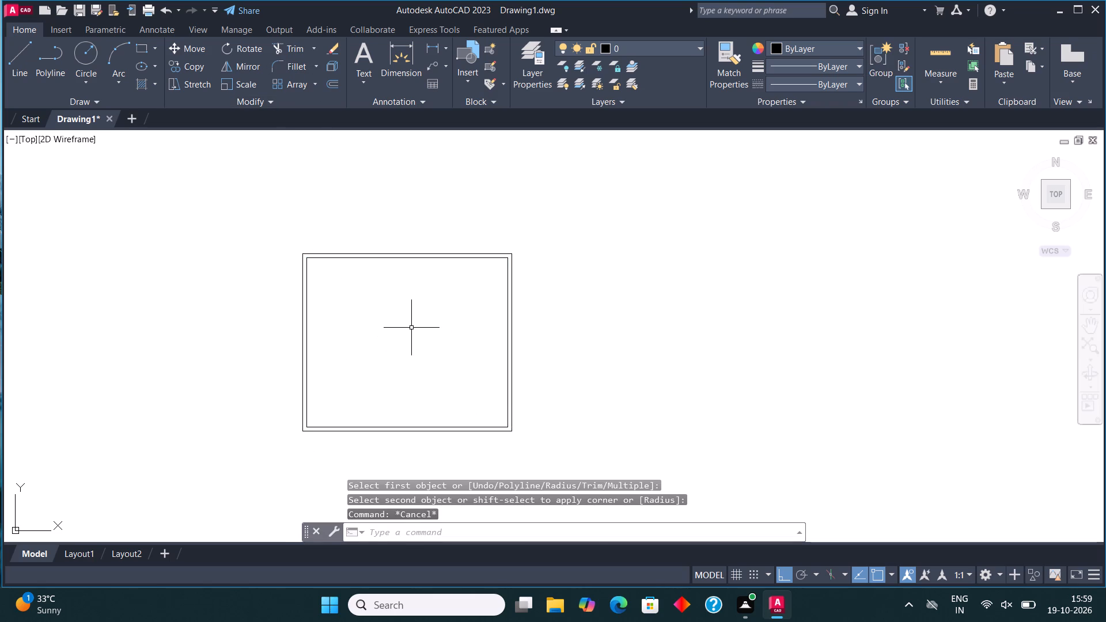
# Draw the partition lines of a 12' by 14' room in the upper-right inner corner, ending at the right inner wall.
pyautogui.click(26, 49)
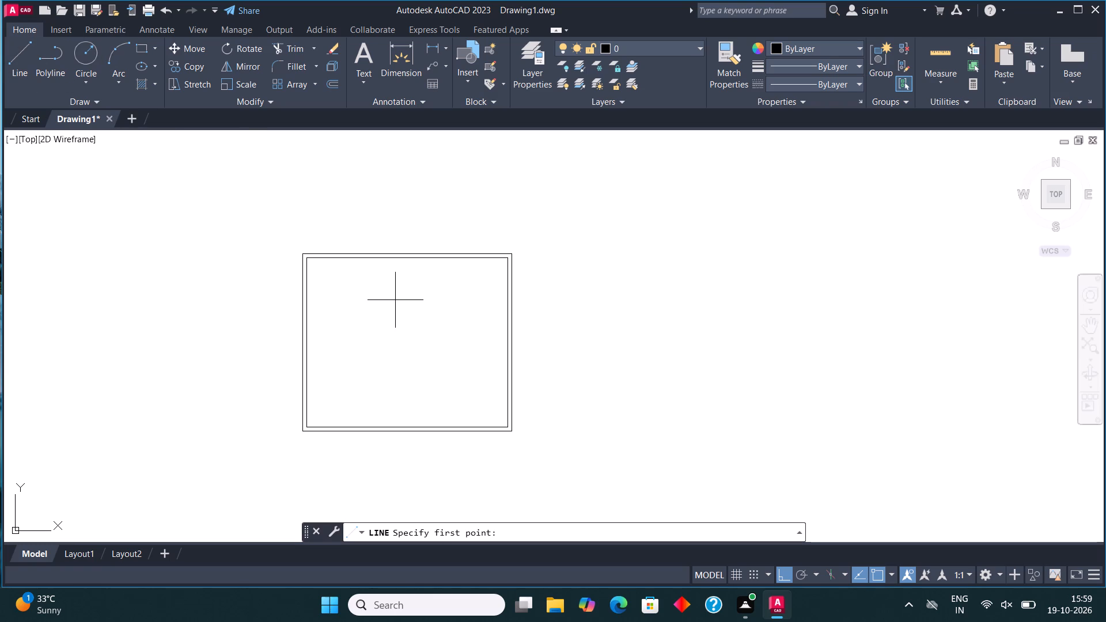
pyautogui.scroll(2, 529, 262)
pyautogui.click(465, 256)
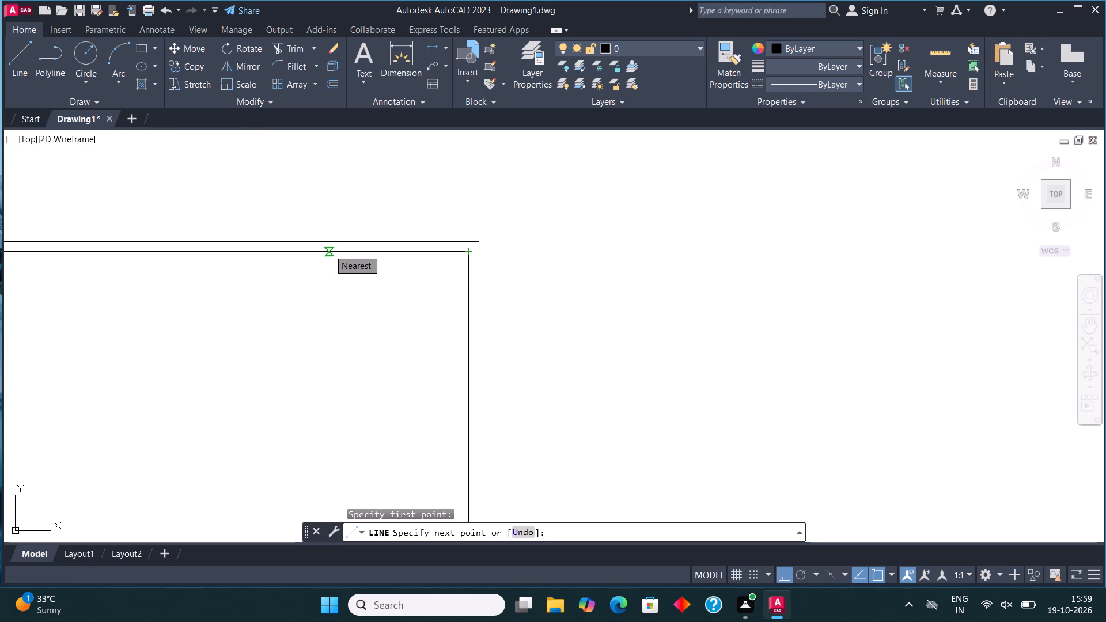
pyautogui.write("12'")
pyautogui.press('Return')
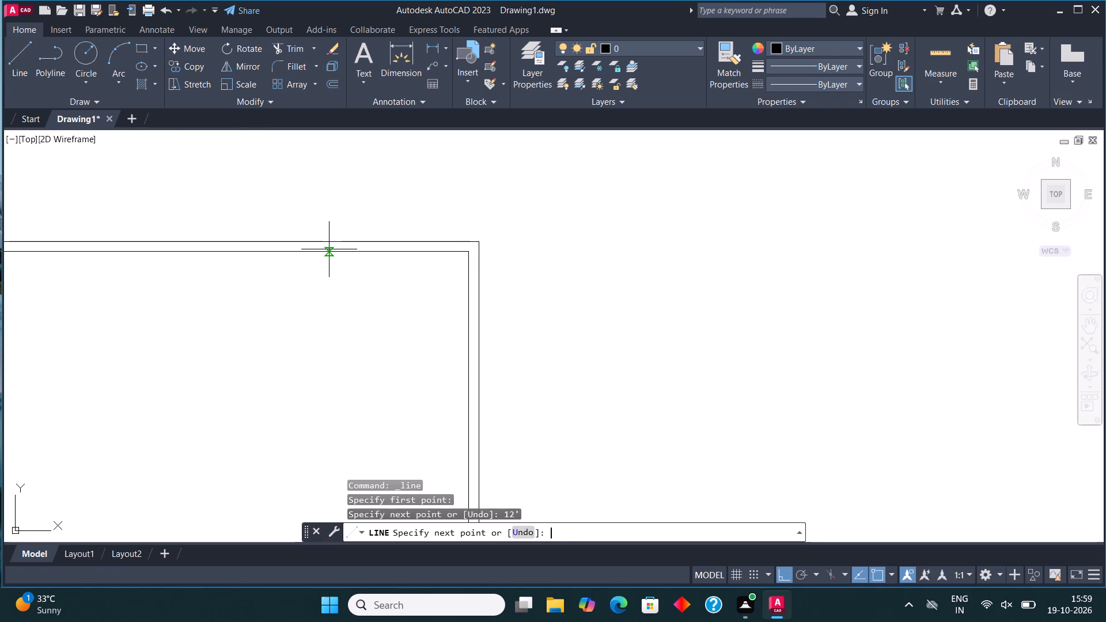
pyautogui.scroll(-2, 329, 249)
pyautogui.scroll(2, 301, 268)
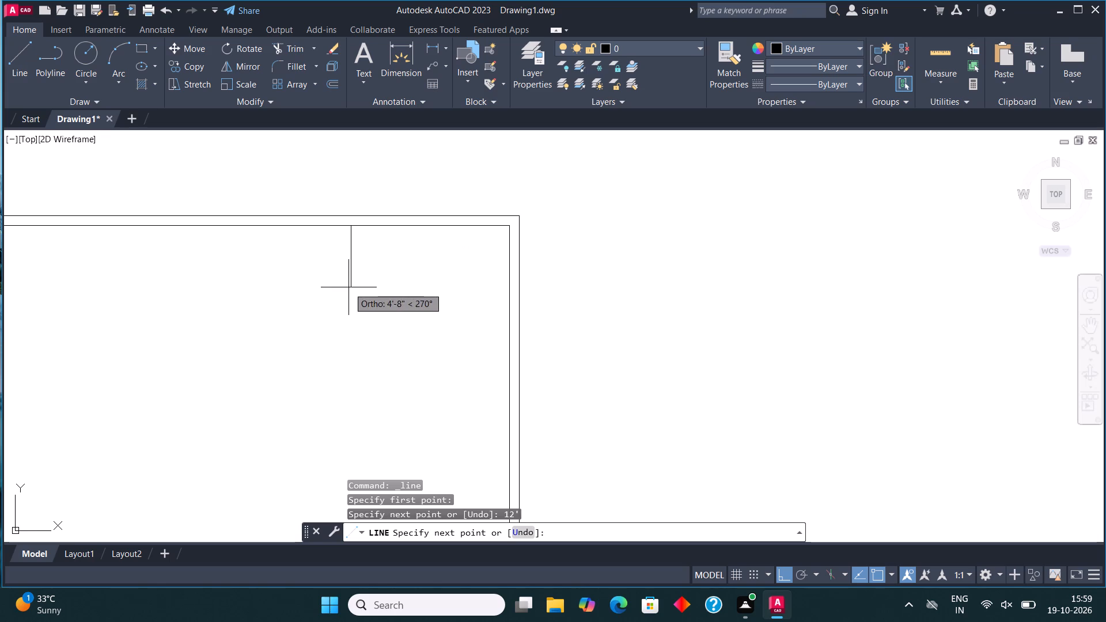
pyautogui.write("14'")
pyautogui.press('Return')
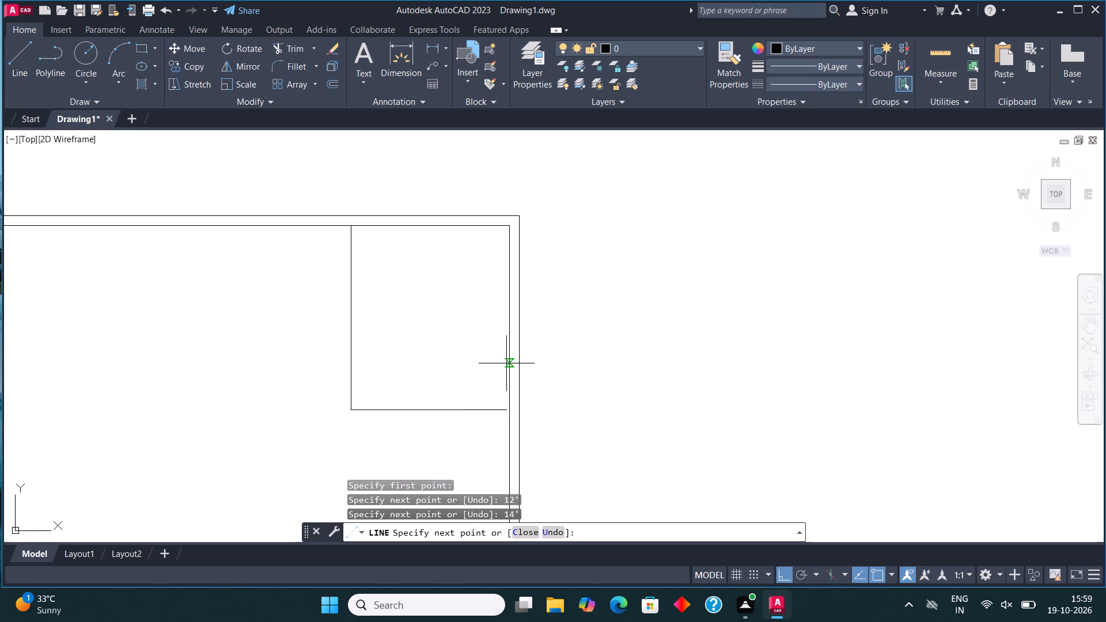
pyautogui.click(510, 411)
pyautogui.moveTo(492, 267); pyautogui.dragTo(526, 259, button='middle')
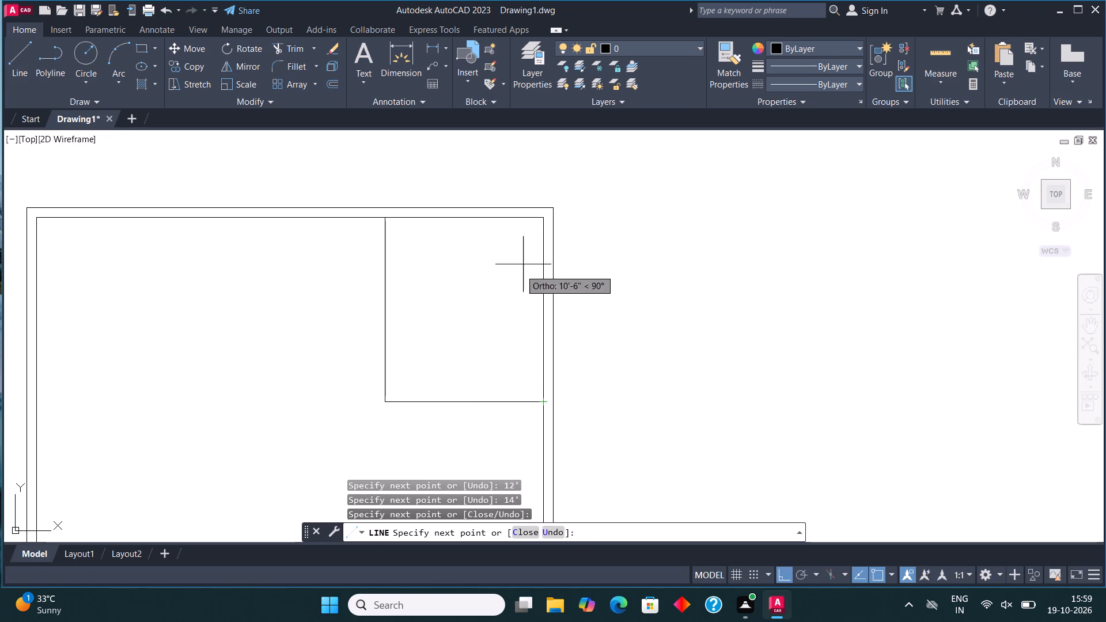
pyautogui.press('Escape')
# Offset the room's left and bottom partition lines 4.5" outward to give them wall thickness.
pyautogui.click(408, 429)
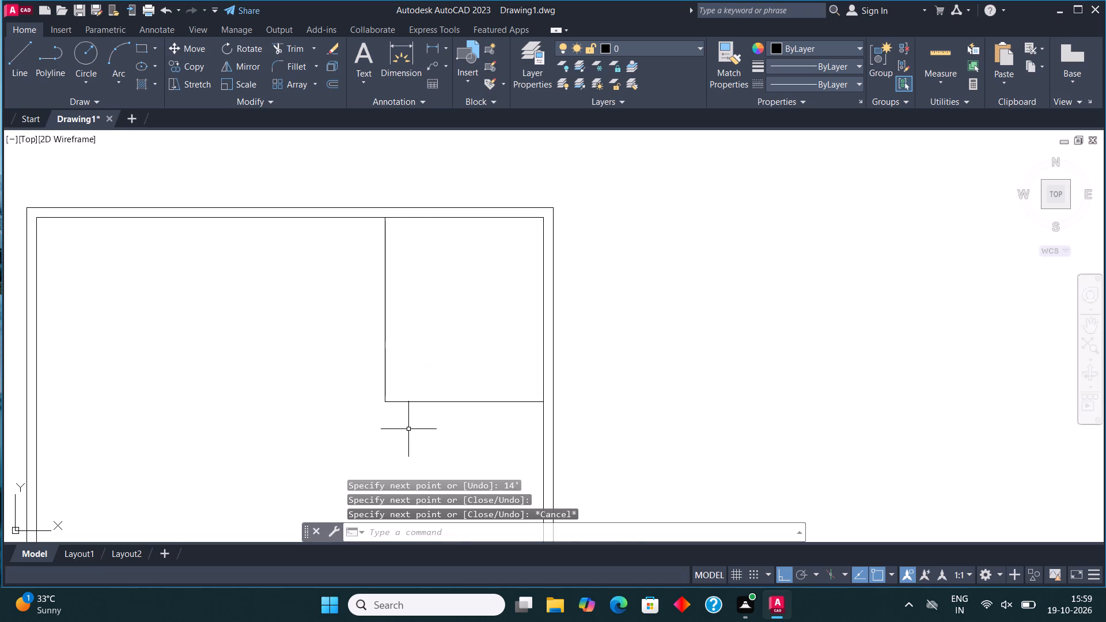
pyautogui.click(365, 376)
pyautogui.click(328, 84)
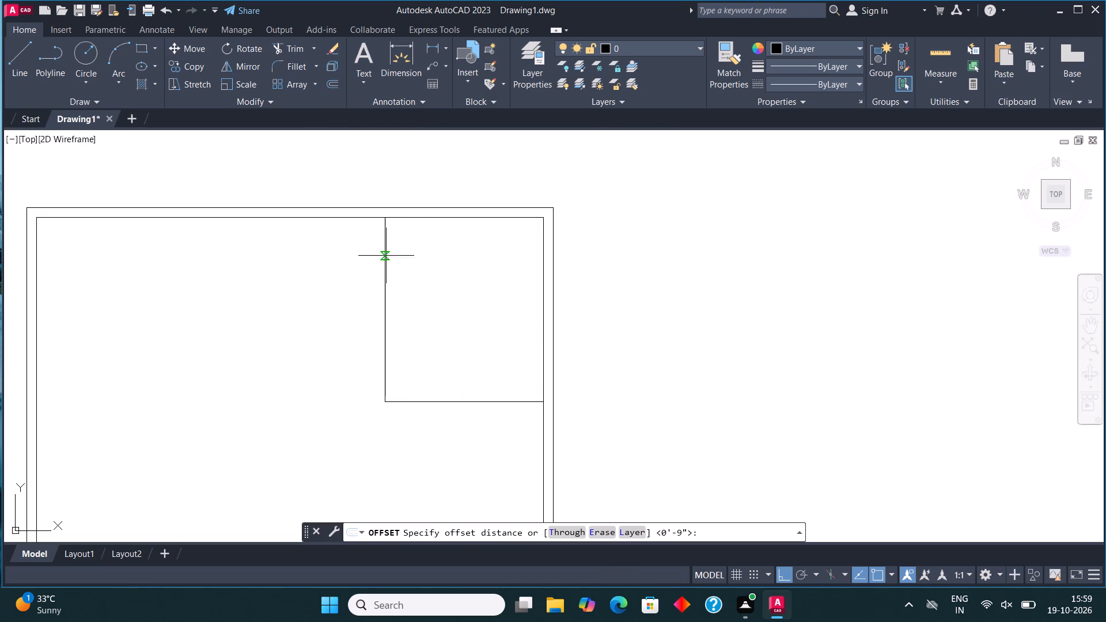
pyautogui.click(380, 320)
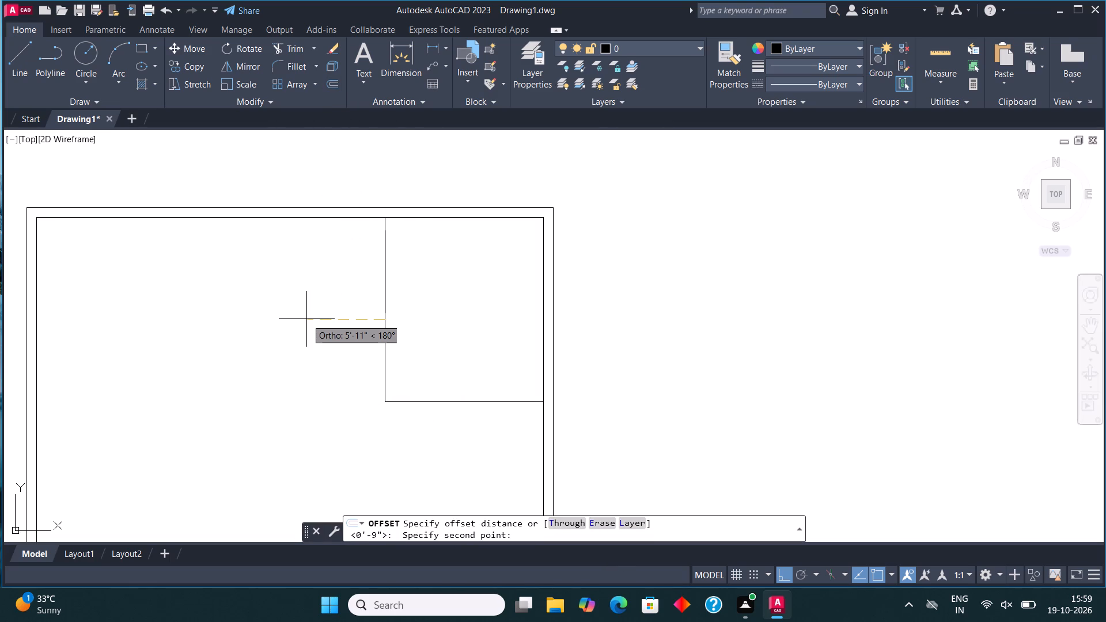
pyautogui.write('4.5"')
pyautogui.press('Return')
pyautogui.click(384, 342)
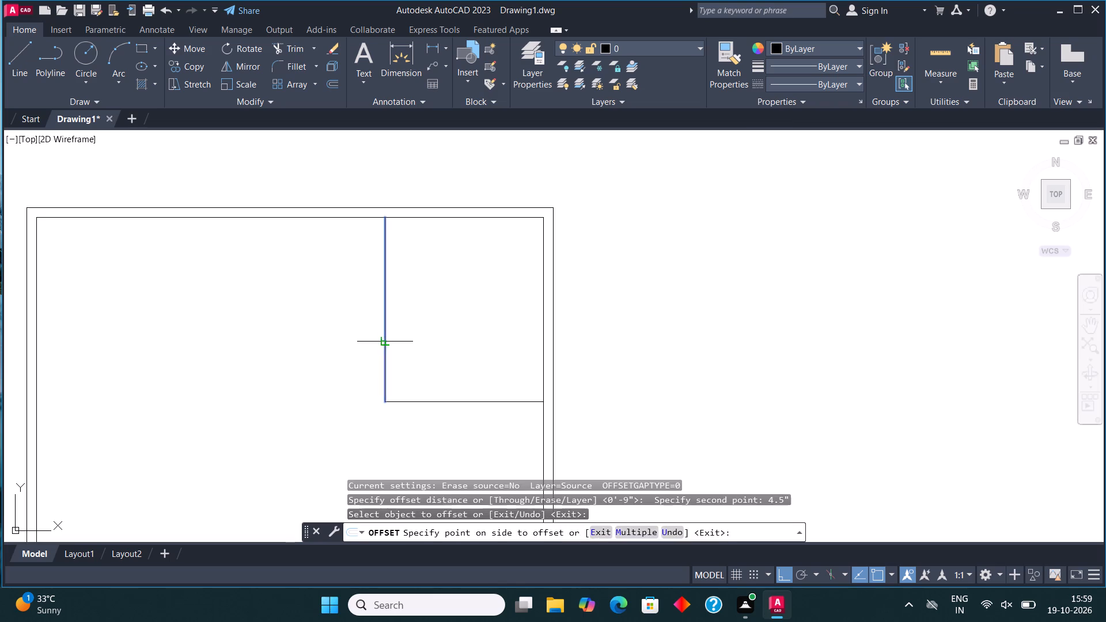
pyautogui.click(366, 329)
pyautogui.click(406, 402)
pyautogui.click(407, 416)
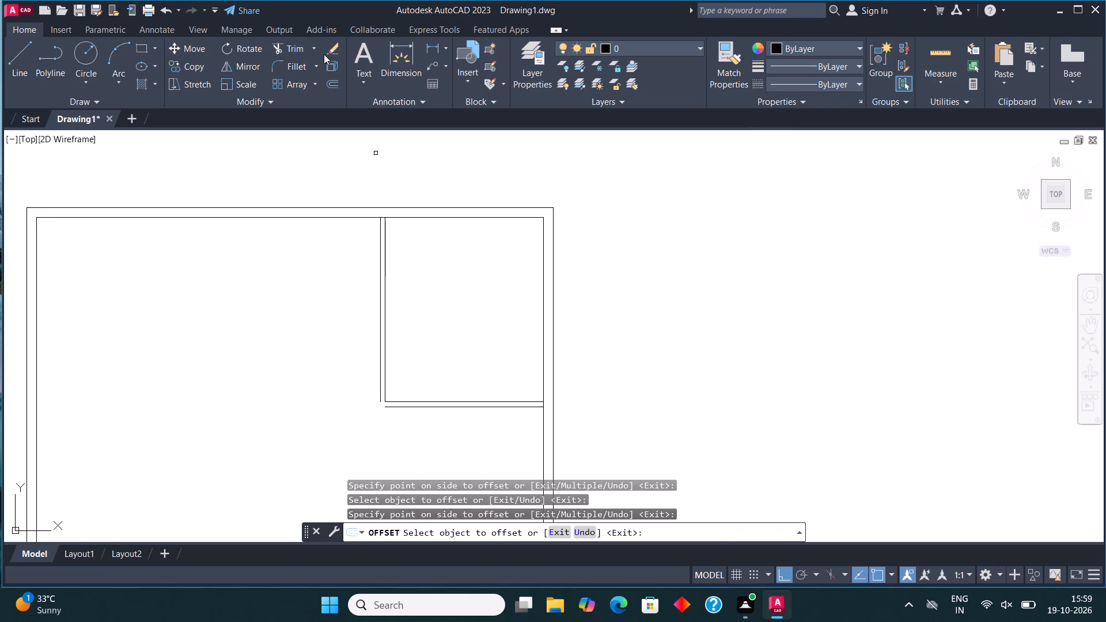
# Fillet the outer partition lines together at the room's lower-left corner.
pyautogui.click(303, 59)
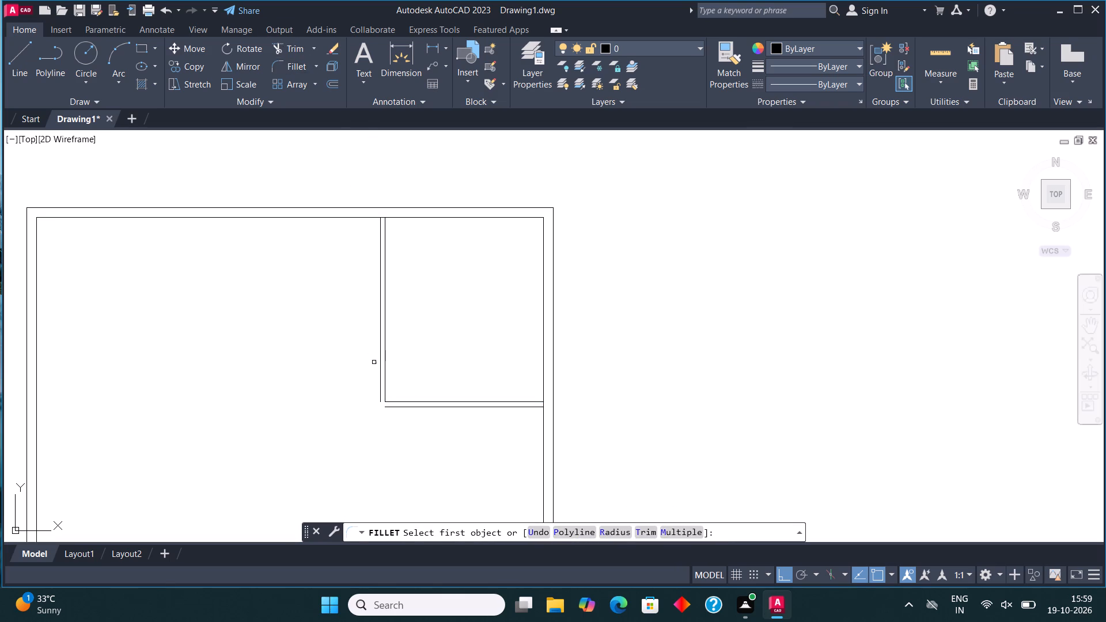
pyautogui.click(379, 365)
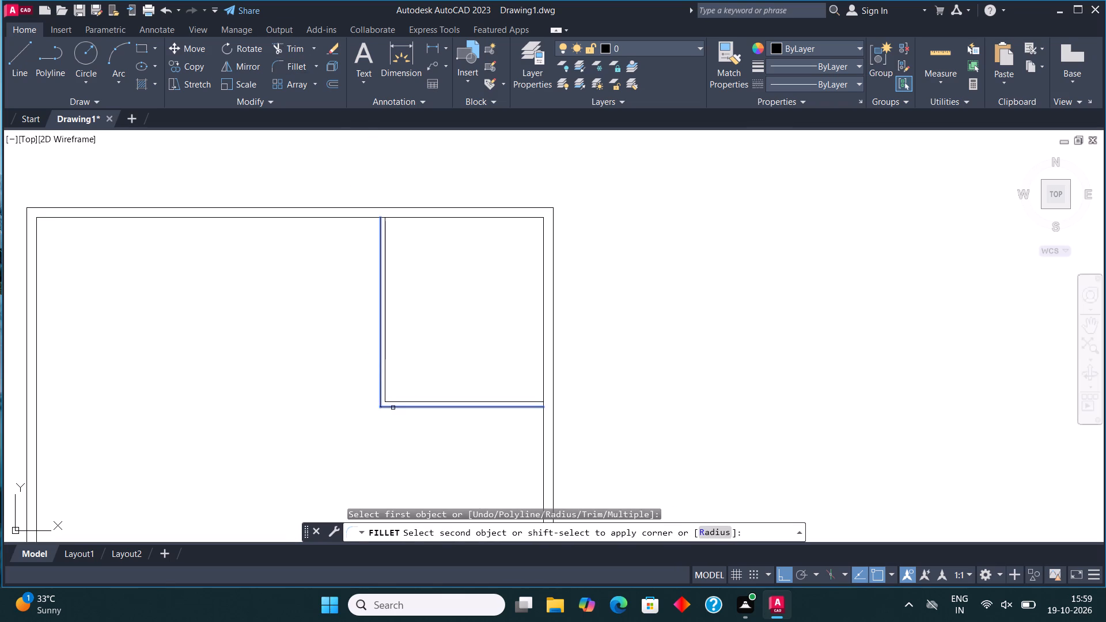
pyautogui.click(393, 408)
# Draw the partition lines of a second 12' by 14' room along the top wall, adjoining the first room's left partition.
pyautogui.click(24, 55)
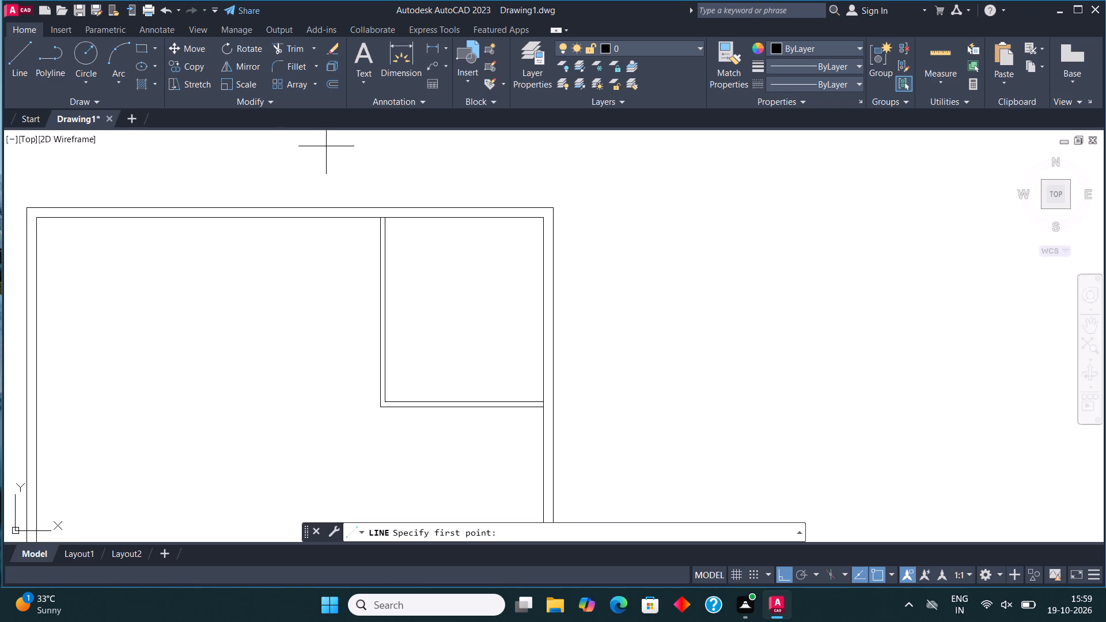
pyautogui.click(378, 217)
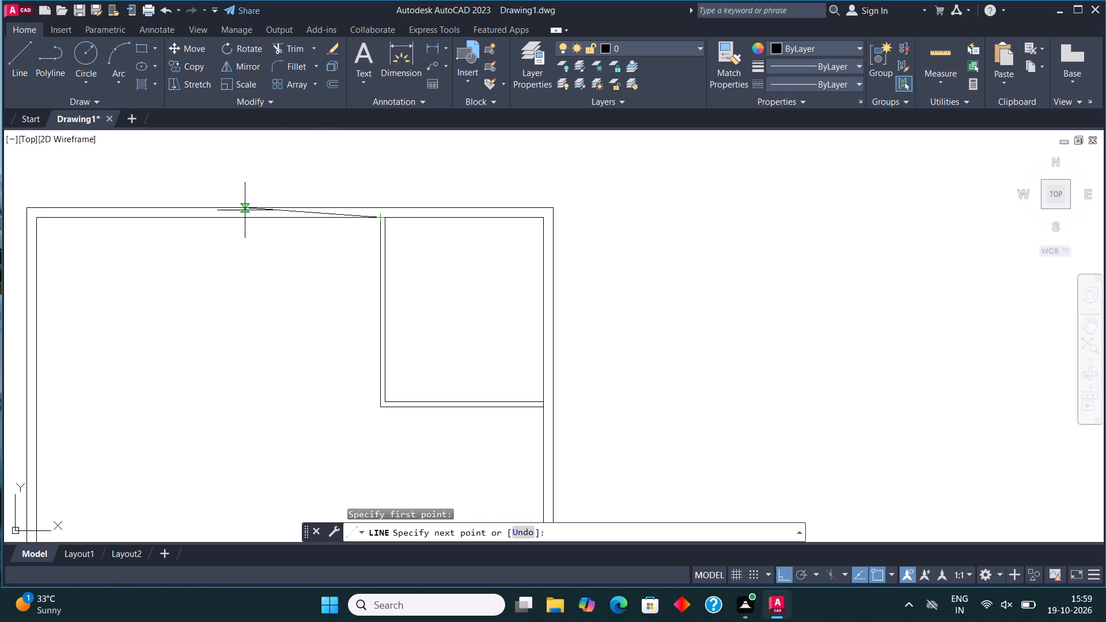
pyautogui.write("12'")
pyautogui.press('Return')
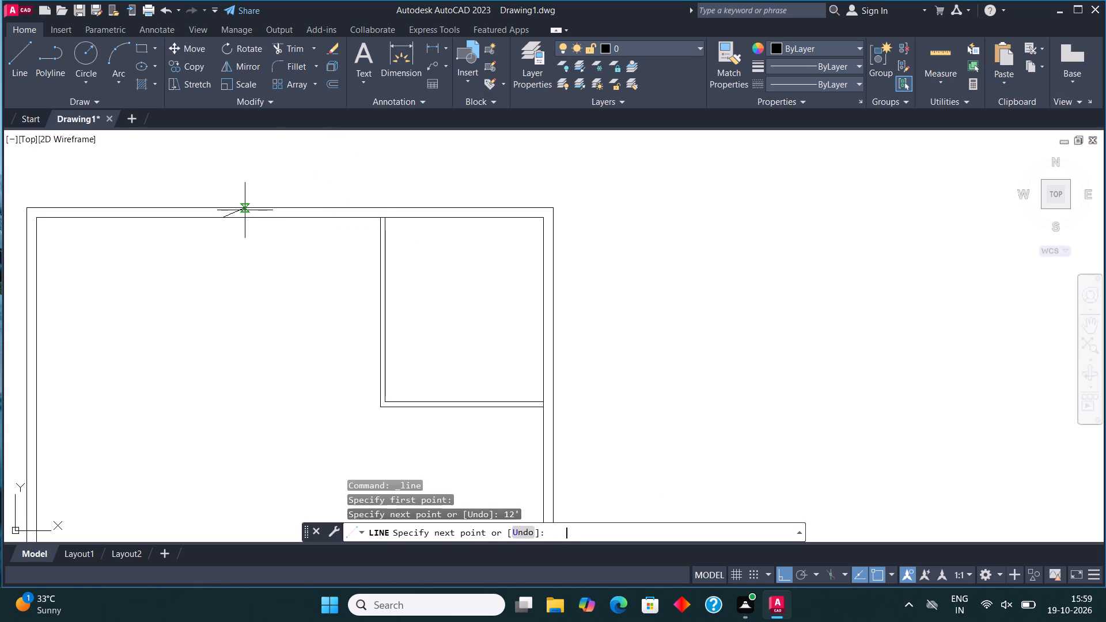
pyautogui.moveTo(223, 281); pyautogui.dragTo(292, 279, button='middle')
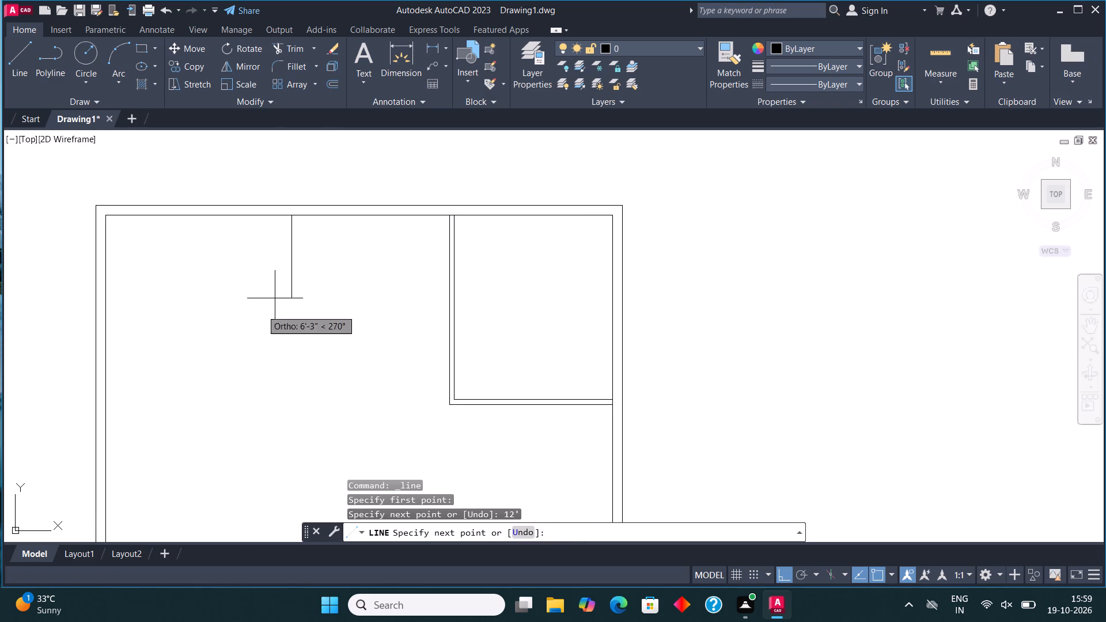
pyautogui.write("14'")
pyautogui.press('Return')
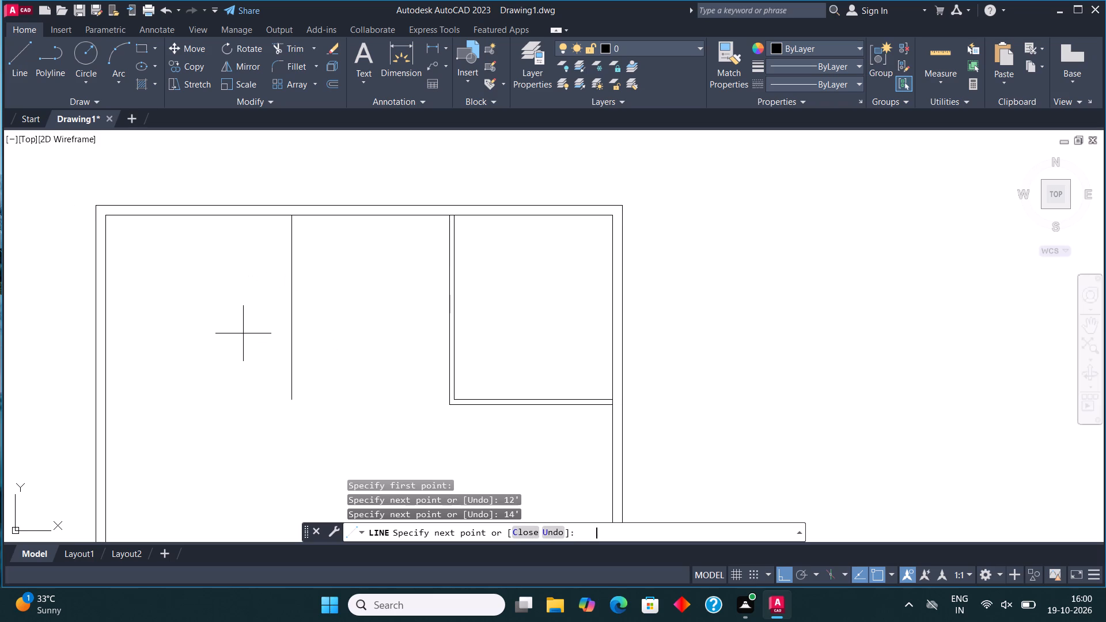
pyautogui.click(448, 398)
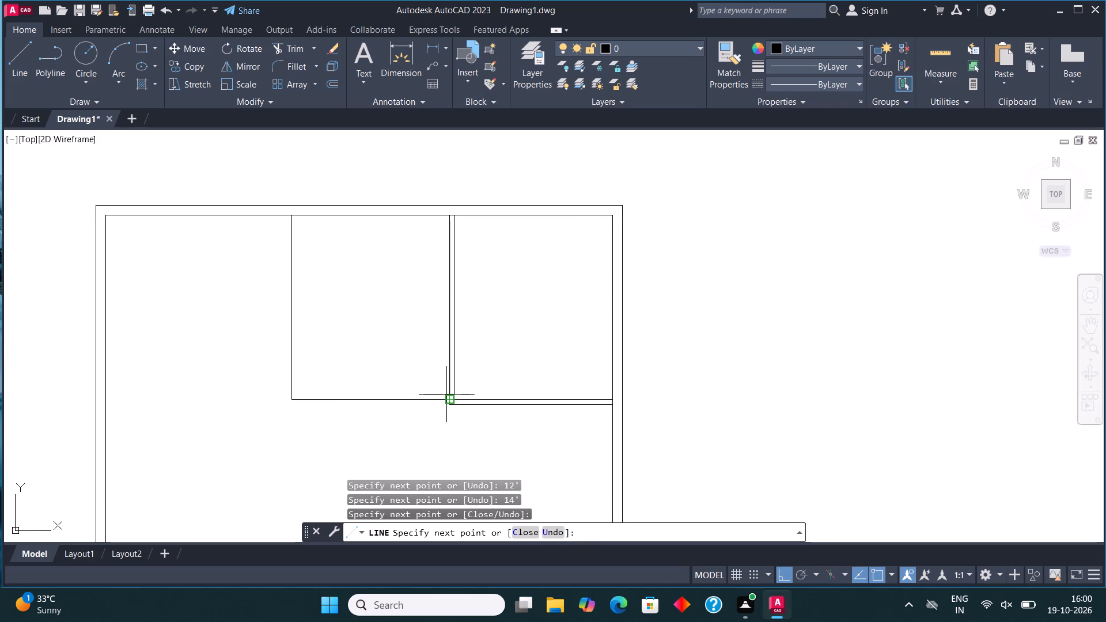
pyautogui.scroll(-1, 462, 353)
pyautogui.press('Escape')
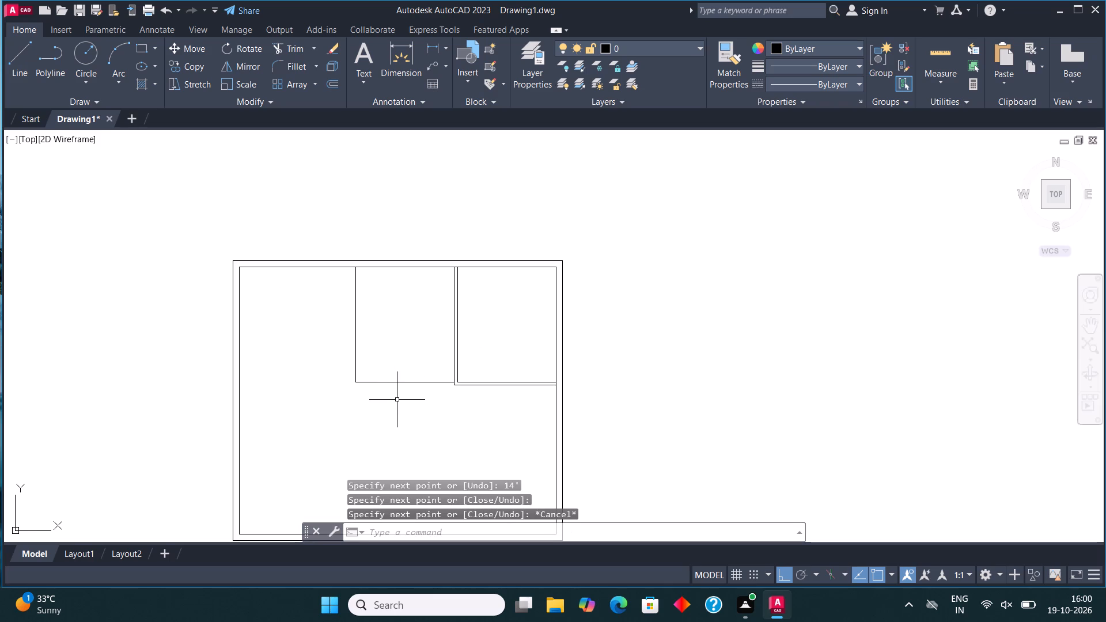
# Offset the second room's left and bottom partition lines 4.5" outward to give them wall thickness.
pyautogui.scroll(1, 396, 411)
pyautogui.moveTo(359, 403); pyautogui.dragTo(356, 396)
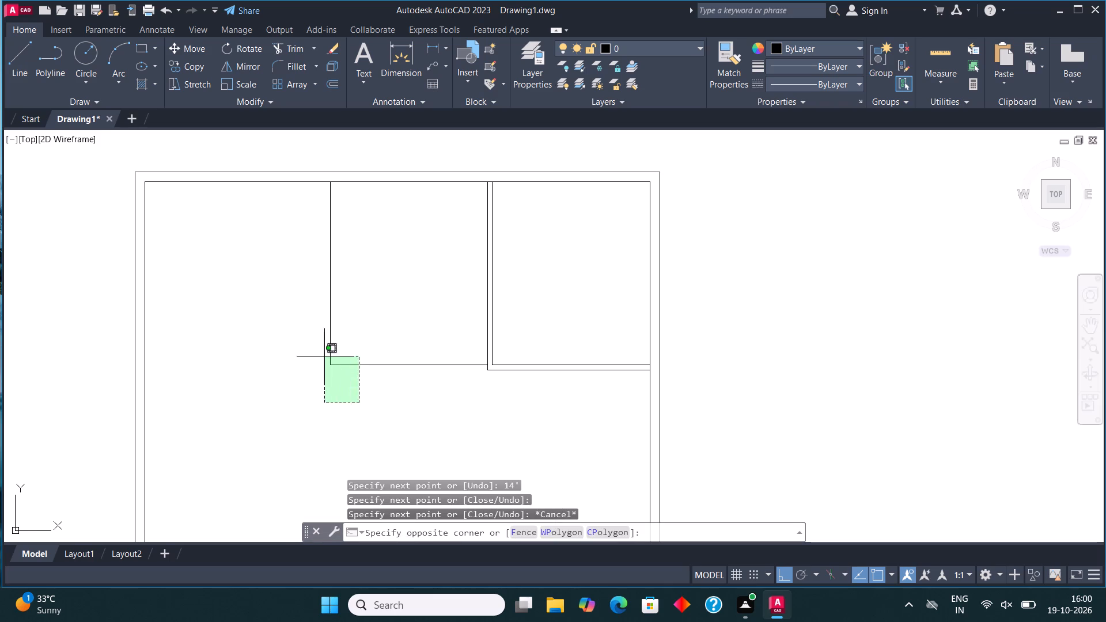
pyautogui.click(322, 352)
pyautogui.click(327, 84)
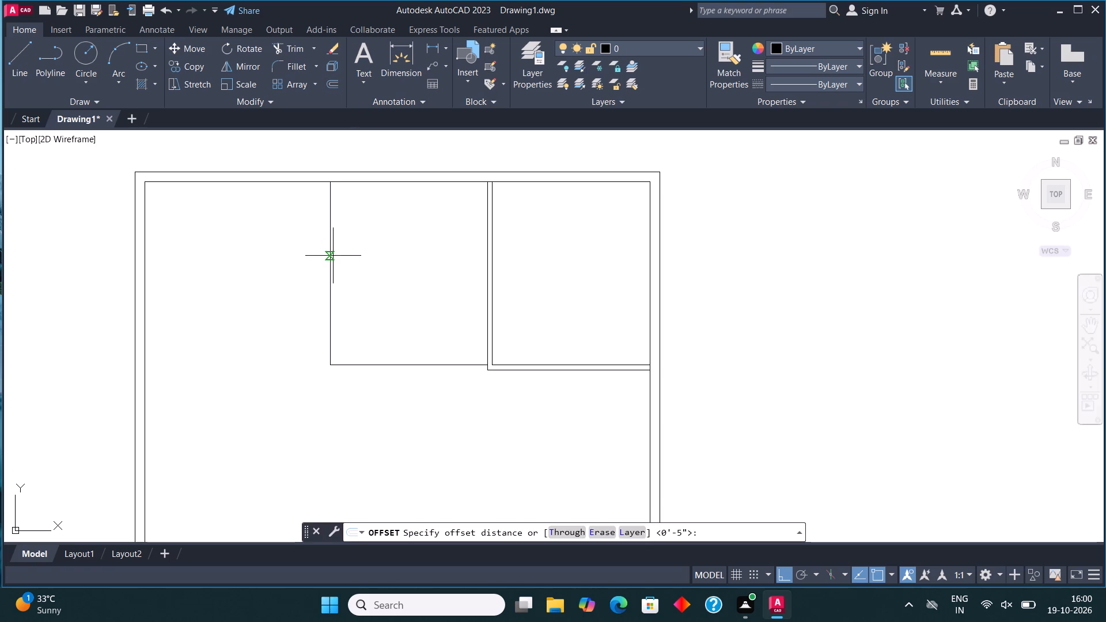
pyautogui.click(335, 259)
pyautogui.write('4.5"')
pyautogui.press('Return')
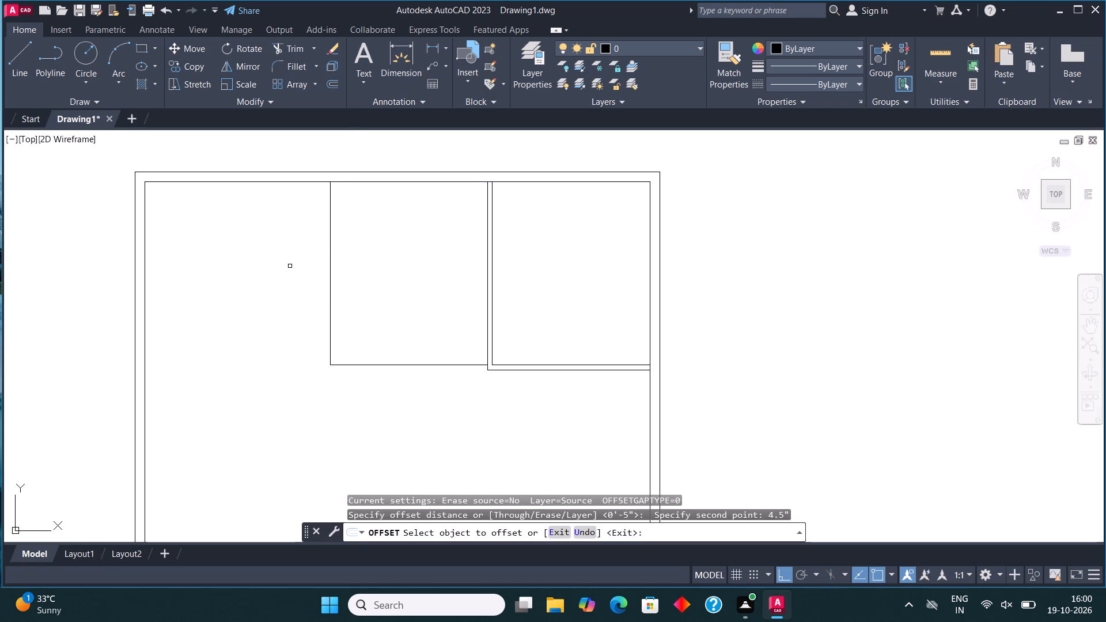
pyautogui.click(331, 281)
pyautogui.click(322, 267)
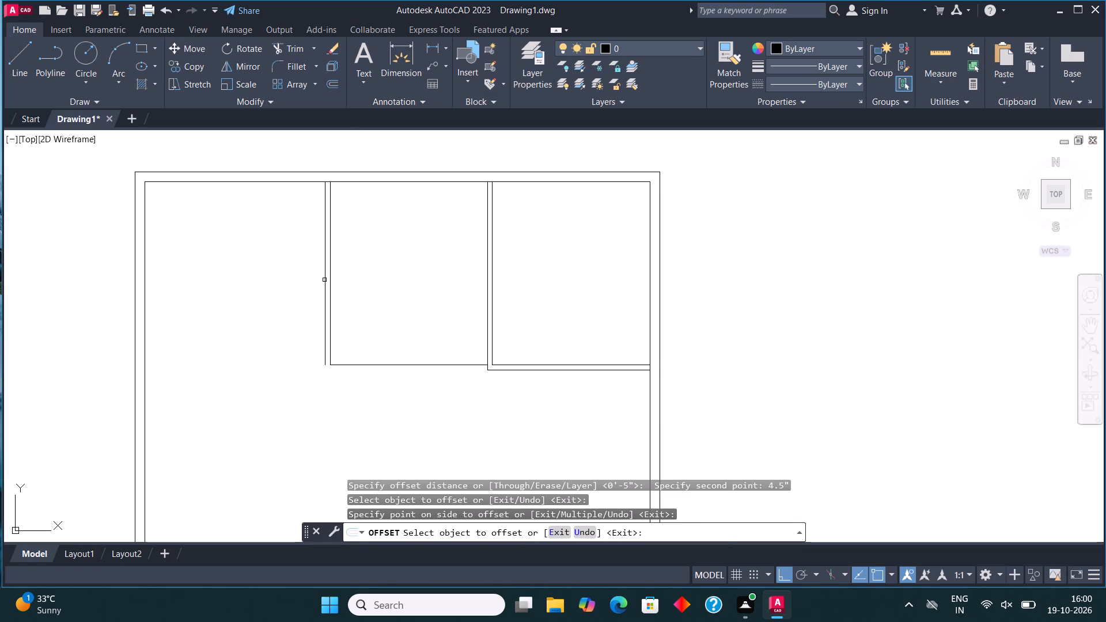
pyautogui.click(350, 365)
pyautogui.click(350, 379)
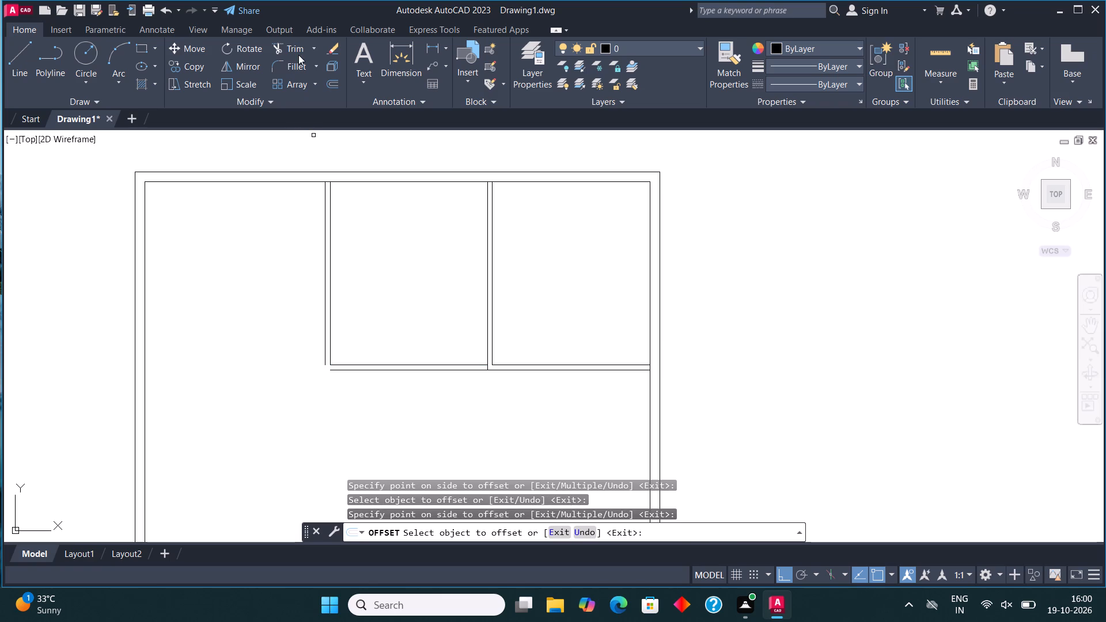
# Fillet the outer partition lines together at the second room's lower-left corner.
pyautogui.click(297, 69)
pyautogui.click(323, 345)
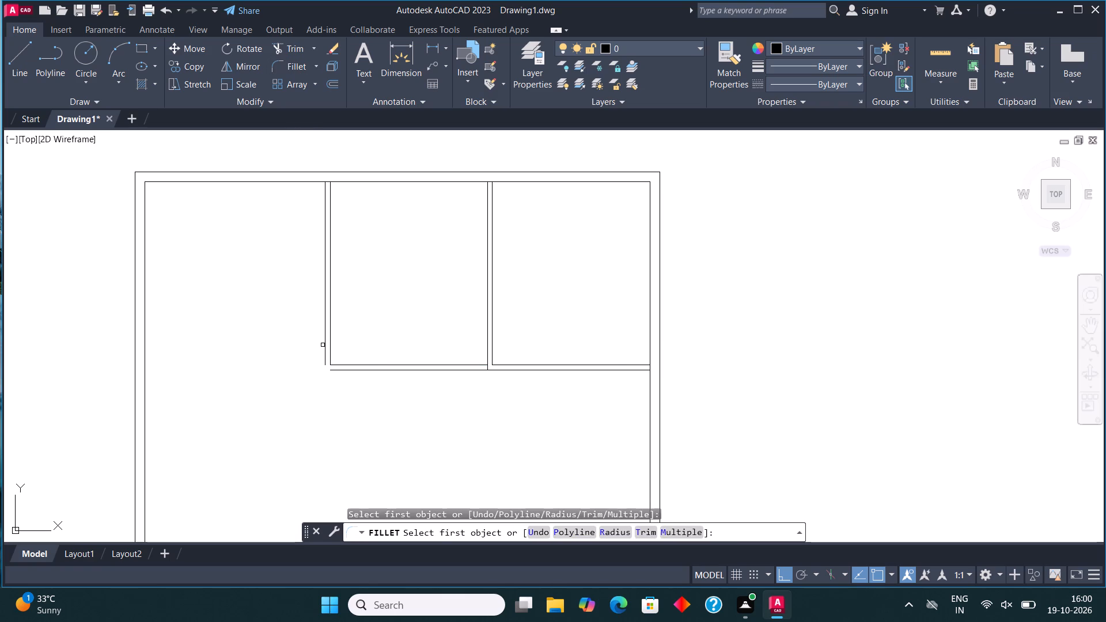
pyautogui.click(325, 347)
pyautogui.click(335, 370)
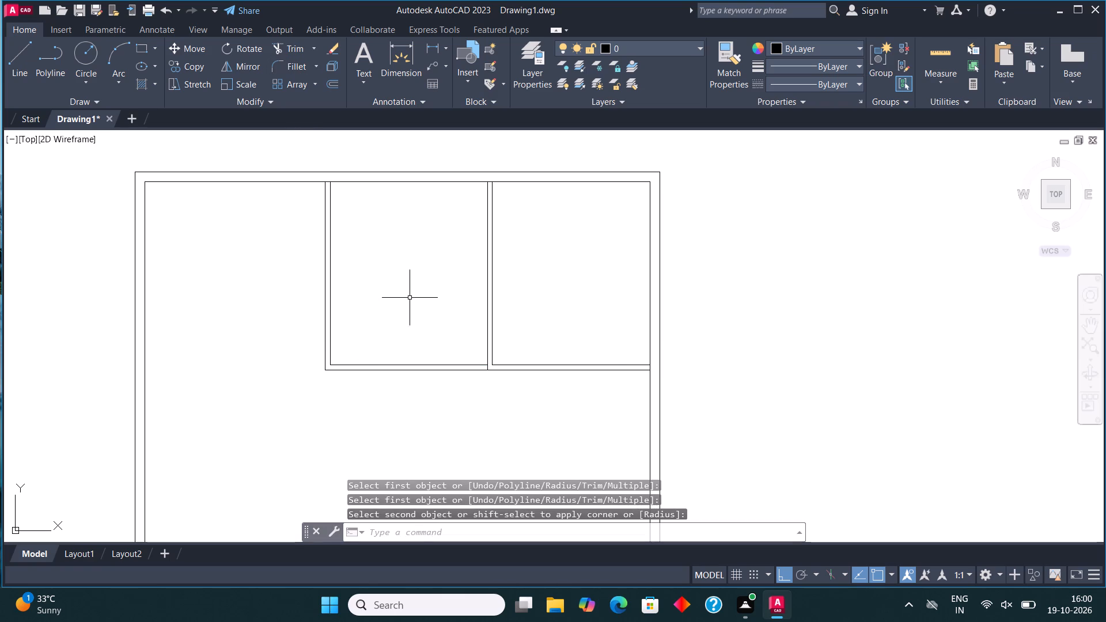
# Draw a vertical line from the second room's outer lower-left corner down to the bottom inner wall.
pyautogui.scroll(-1, 405, 359)
pyautogui.scroll(-1, 486, 393)
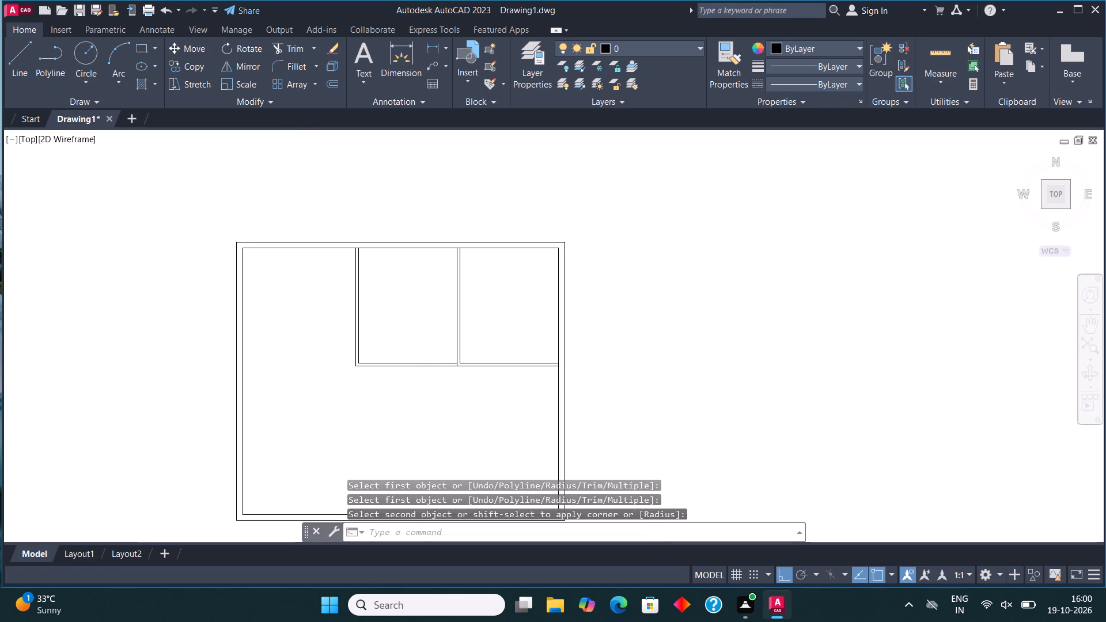
pyautogui.moveTo(479, 382); pyautogui.dragTo(452, 289, button='middle')
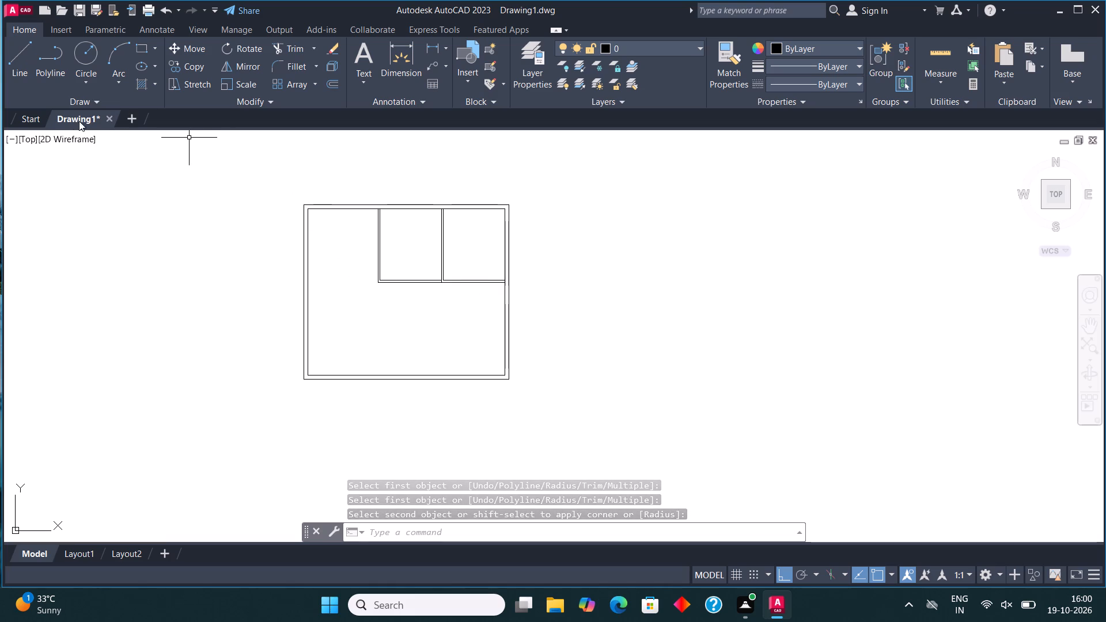
pyautogui.click(25, 43)
pyautogui.click(31, 56)
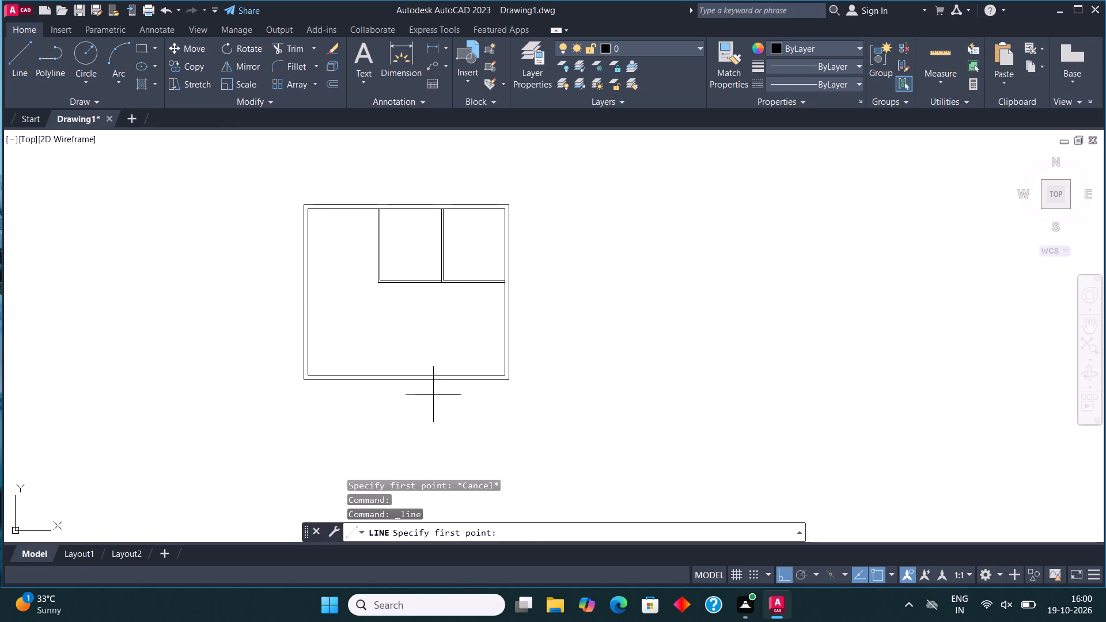
pyautogui.scroll(2, 363, 275)
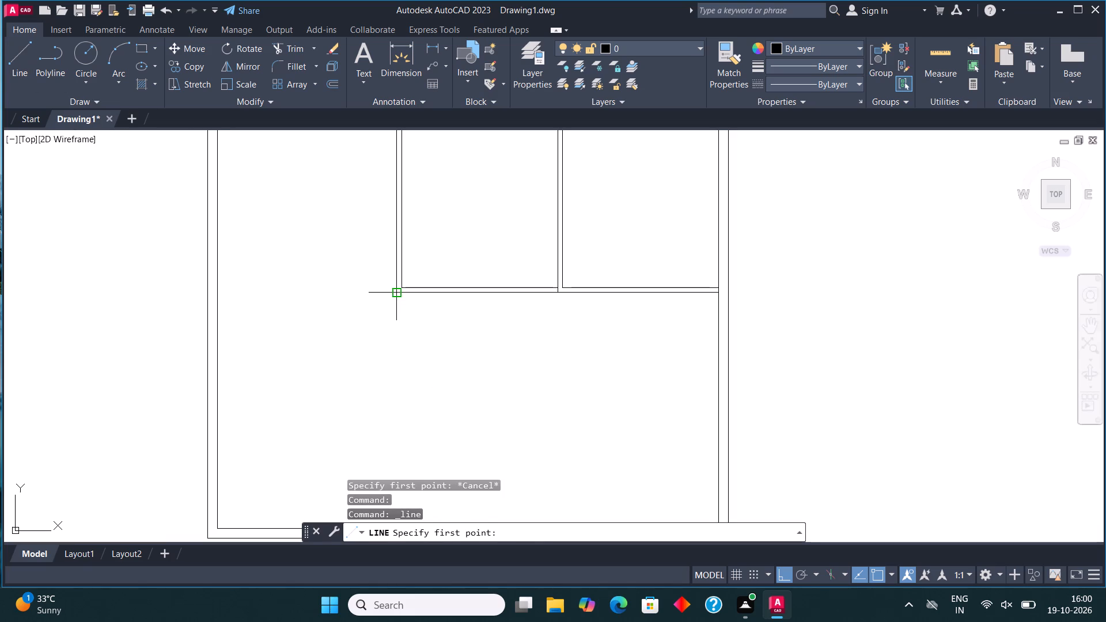
pyautogui.click(397, 295)
pyautogui.scroll(-1, 400, 373)
pyautogui.scroll(1, 402, 433)
pyautogui.scroll(-1, 395, 450)
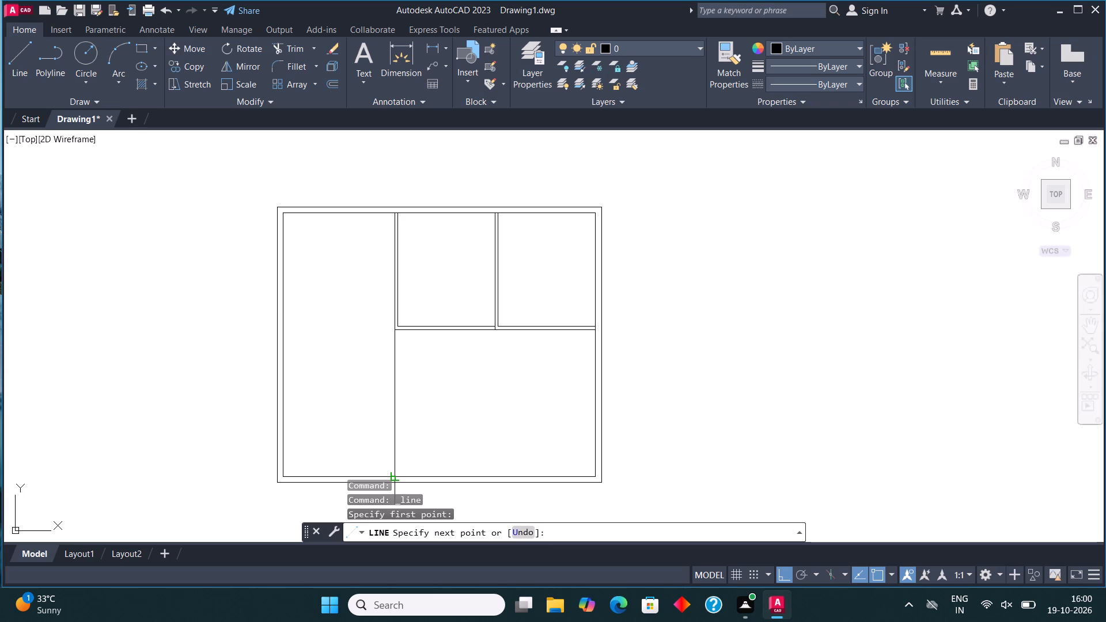
pyautogui.click(392, 475)
# Draw the parallel partition line from the second room's inner lower-left corner down to the bottom inner wall.
pyautogui.click(20, 51)
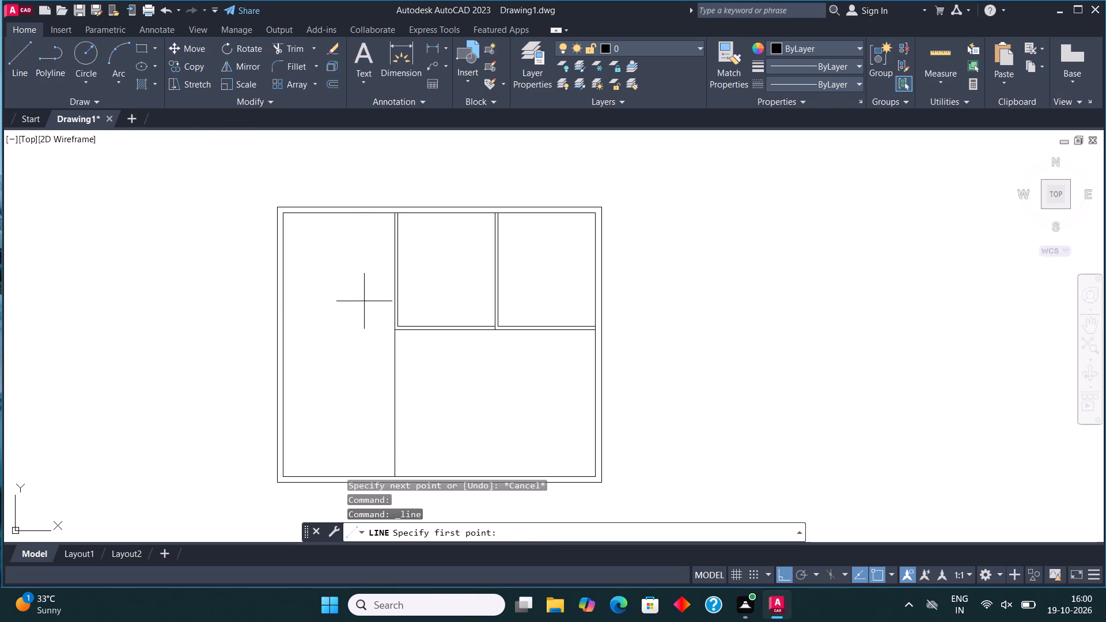
pyautogui.scroll(2, 404, 333)
pyautogui.click(385, 311)
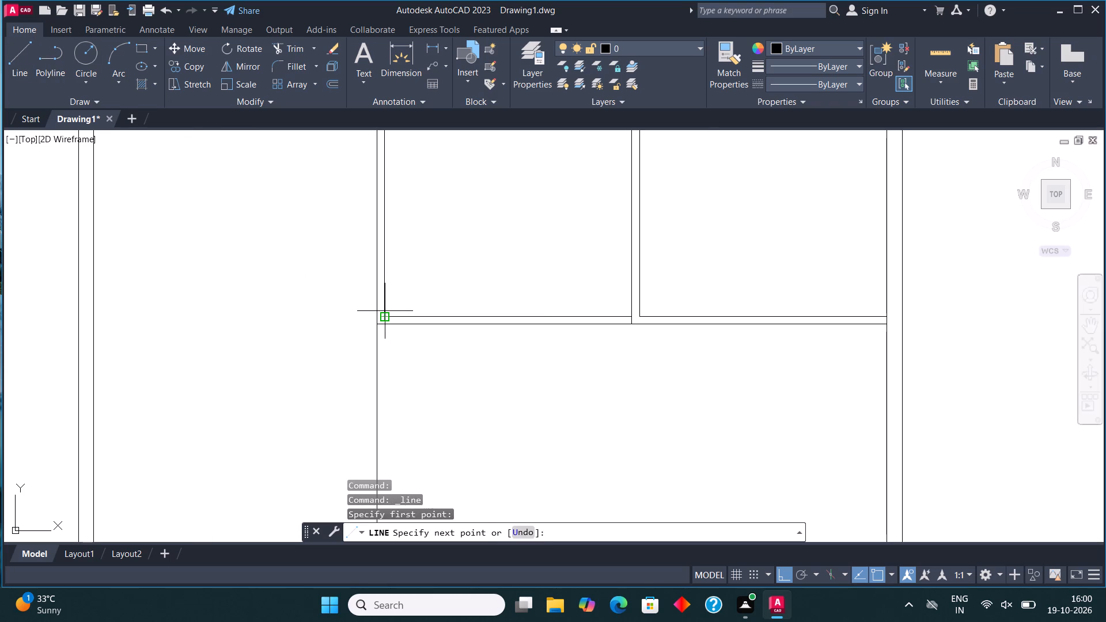
pyautogui.scroll(-2, 385, 311)
pyautogui.scroll(2, 392, 464)
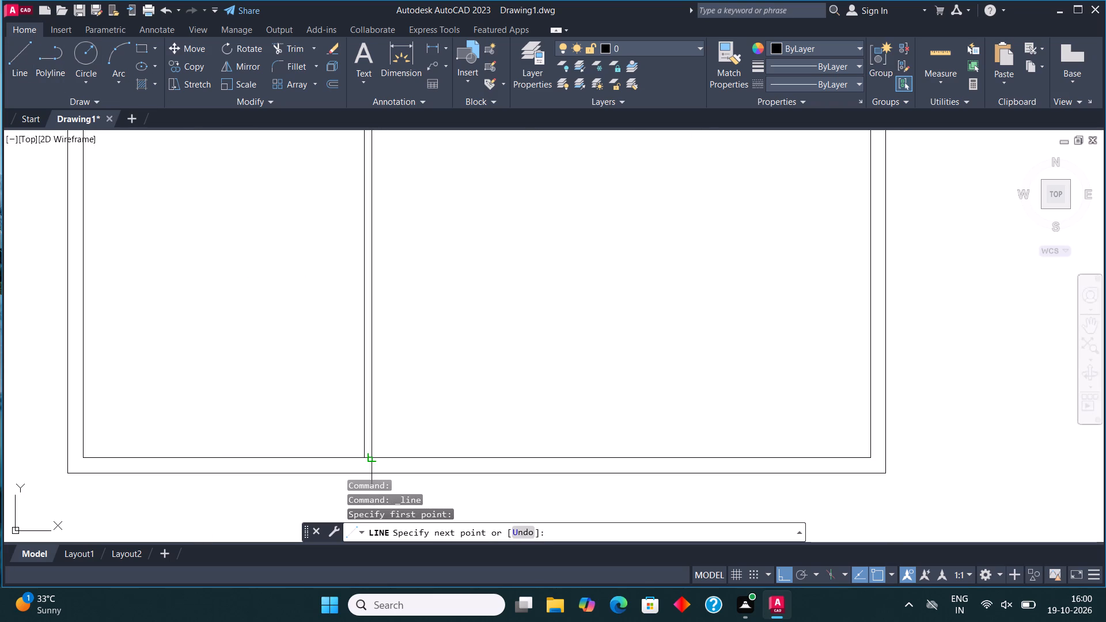
pyautogui.click(374, 459)
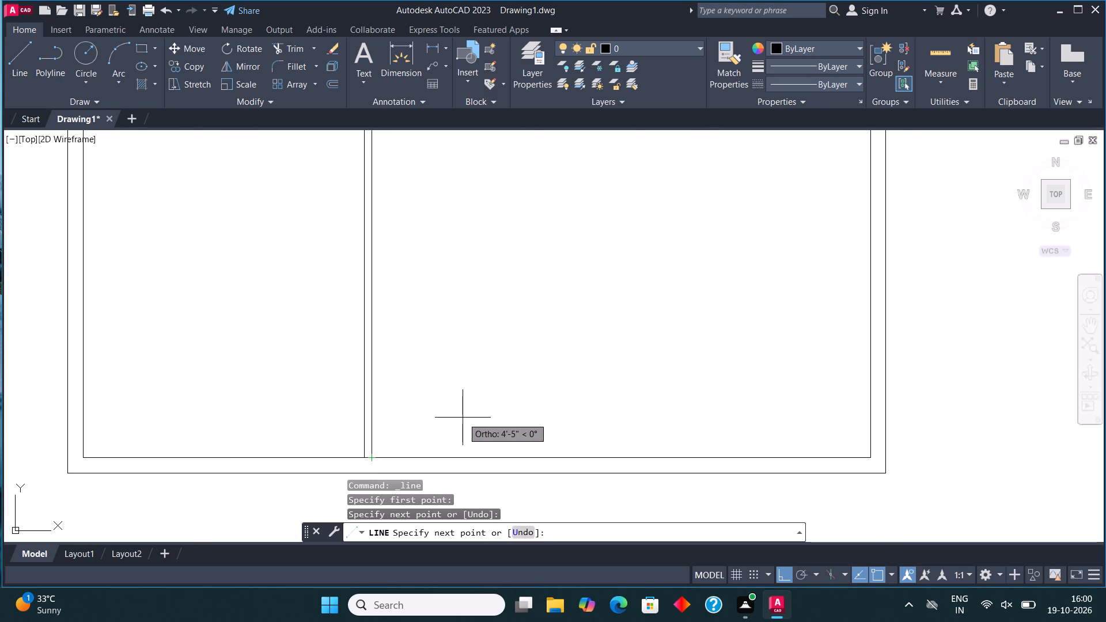
pyautogui.press('Escape')
# Draw a line 21' up the left inner wall from its bottom corner, continuing horizontally across to the long vertical partition.
pyautogui.scroll(-1, 456, 450)
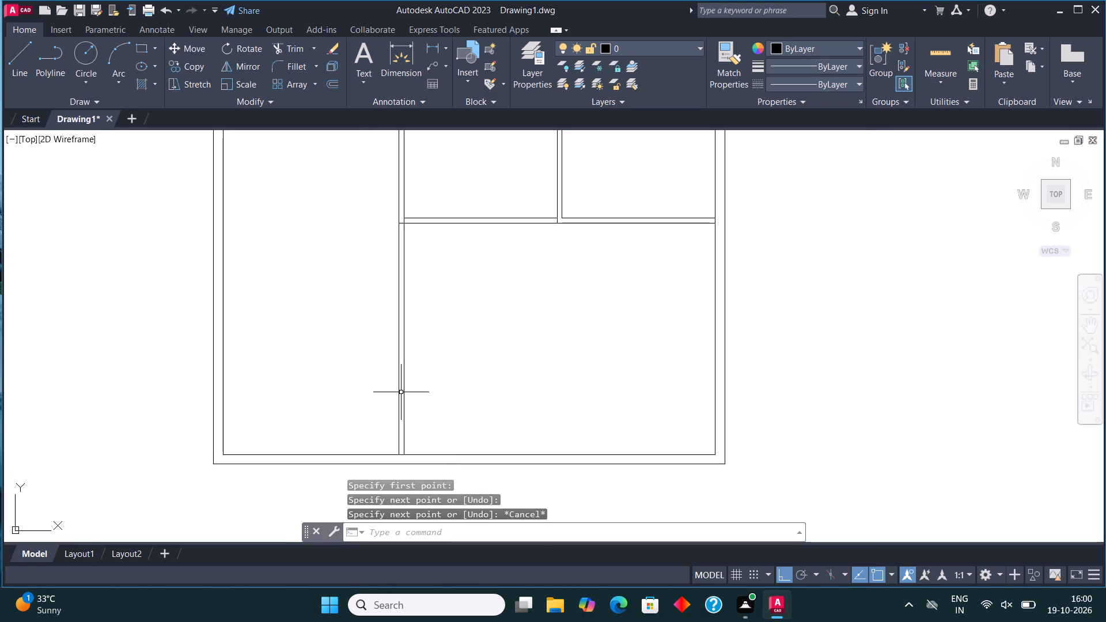
pyautogui.scroll(-2, 412, 403)
pyautogui.moveTo(406, 357); pyautogui.dragTo(445, 366, button='middle')
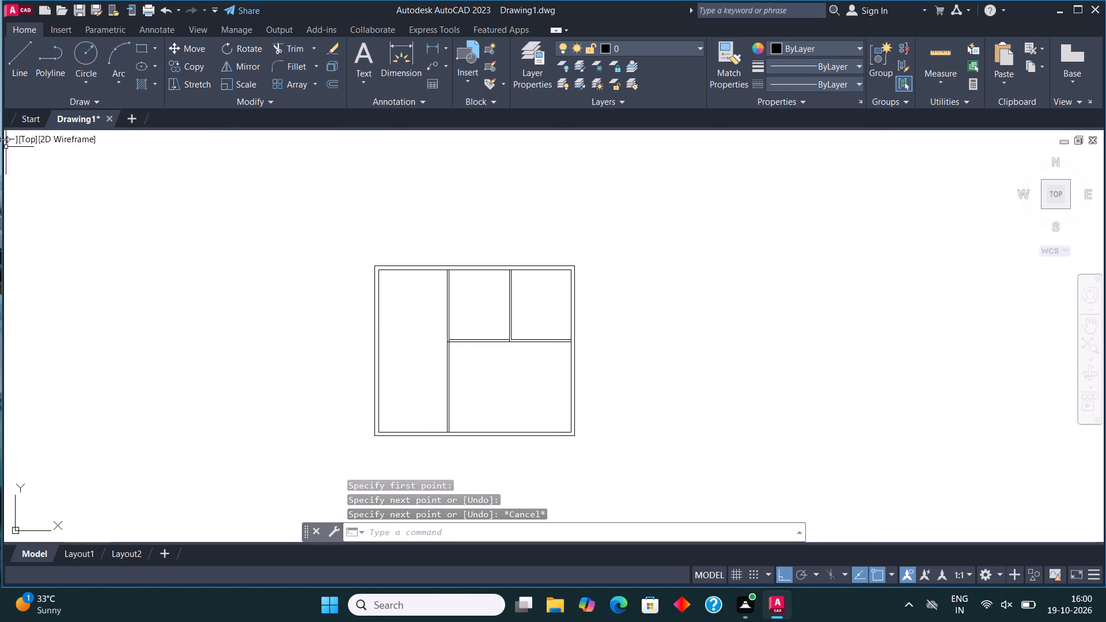
pyautogui.click(21, 61)
pyautogui.scroll(1, 378, 423)
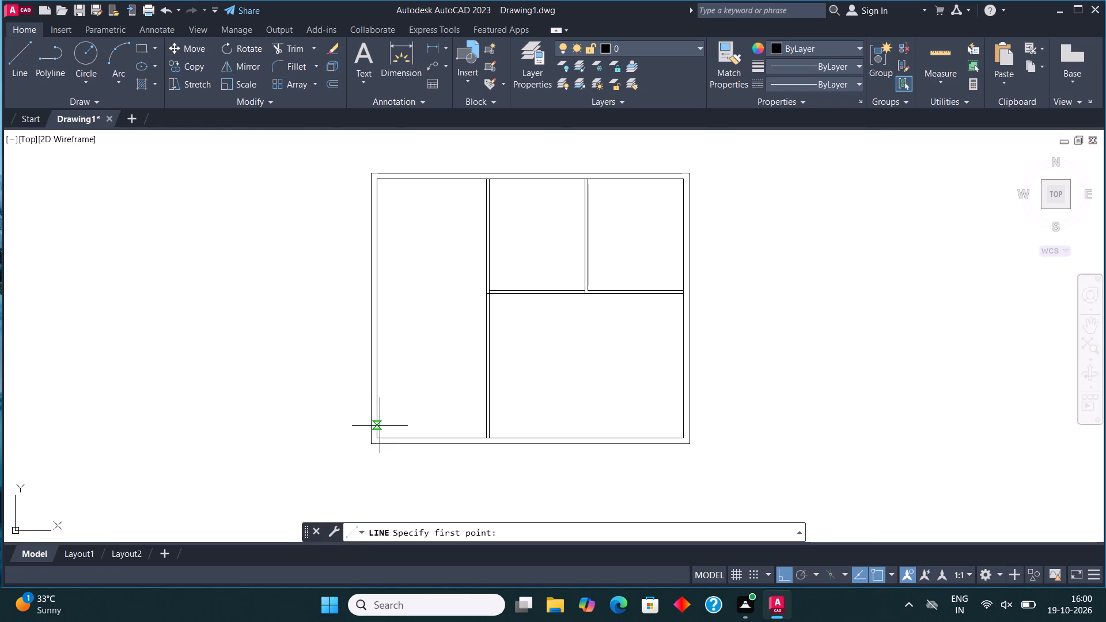
pyautogui.click(381, 434)
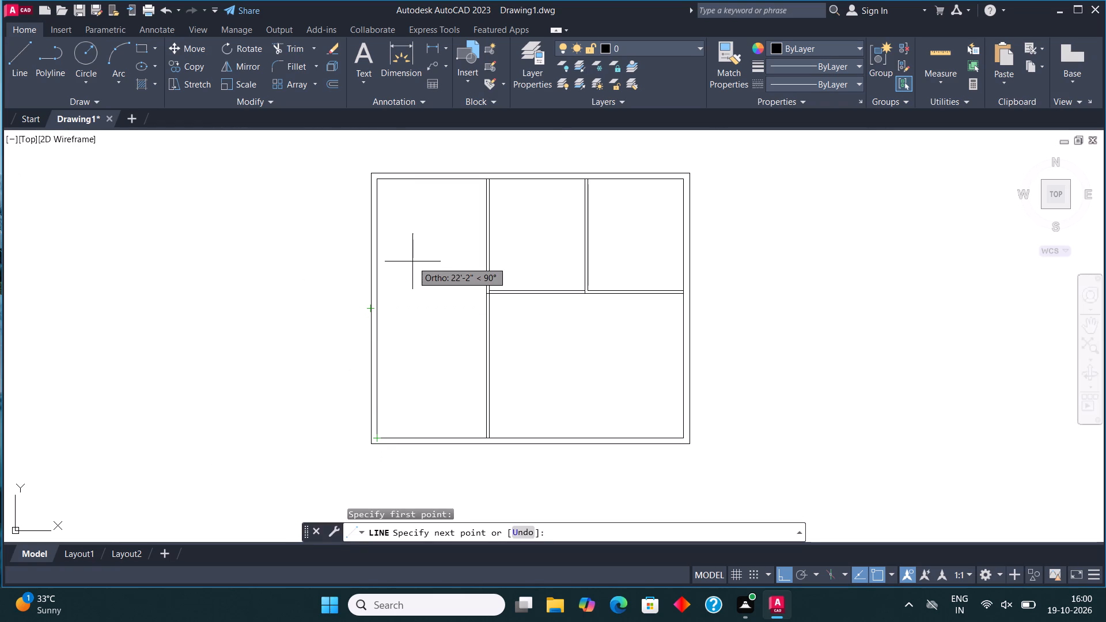
pyautogui.write("21'")
pyautogui.press('Return')
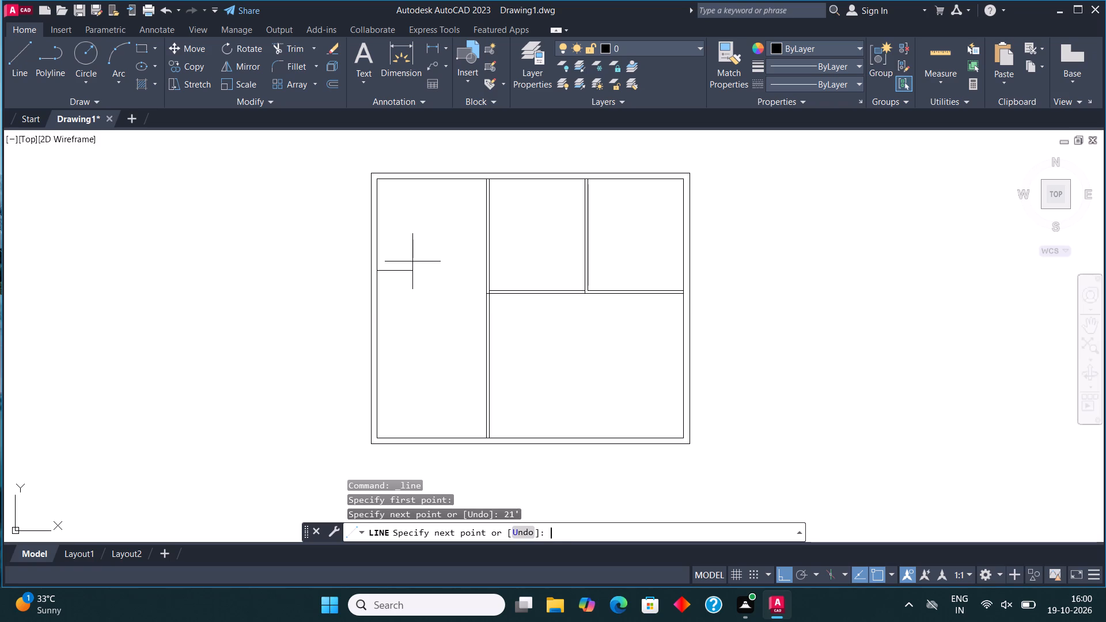
pyautogui.scroll(2, 471, 267)
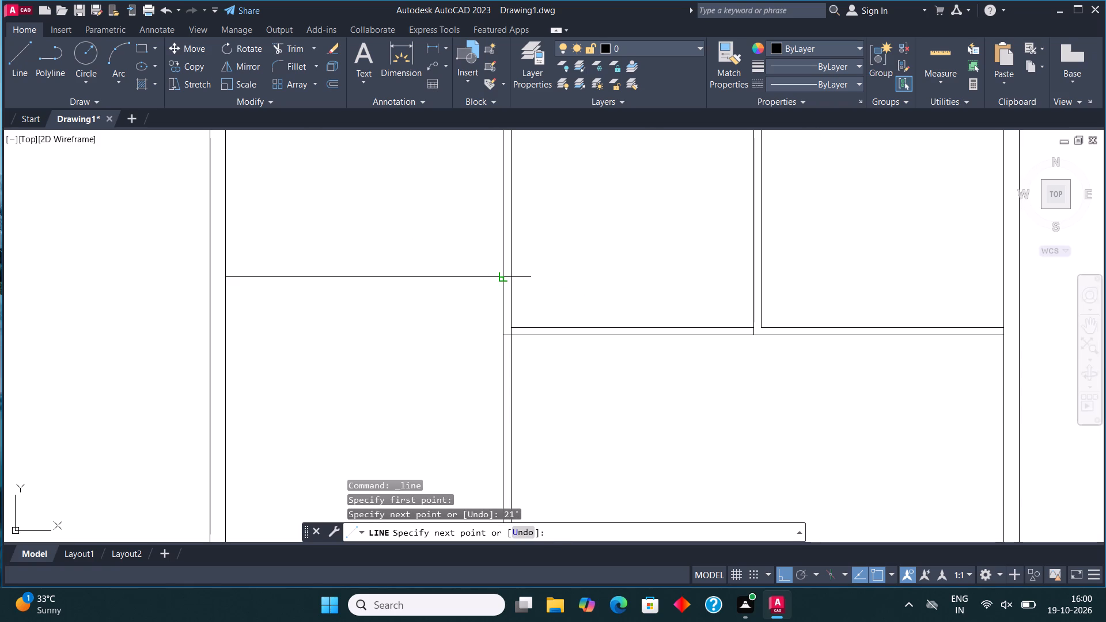
pyautogui.click(505, 277)
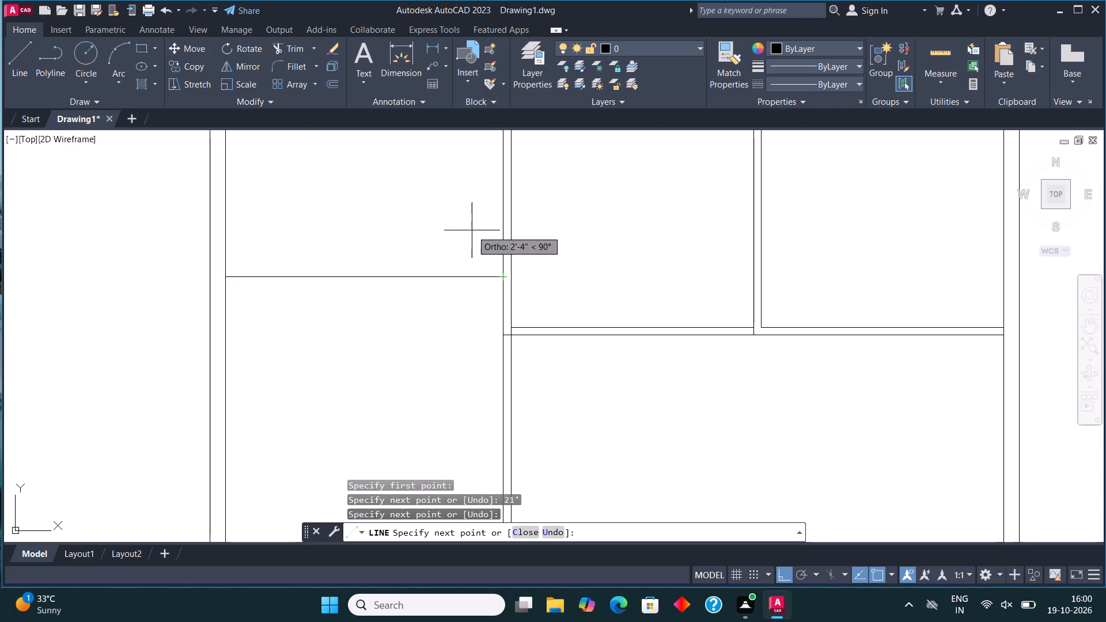
pyautogui.press('Escape')
# Measure the new horizontal partition line's length from the left inner wall to the long vertical partition.
pyautogui.scroll(-1, 435, 284)
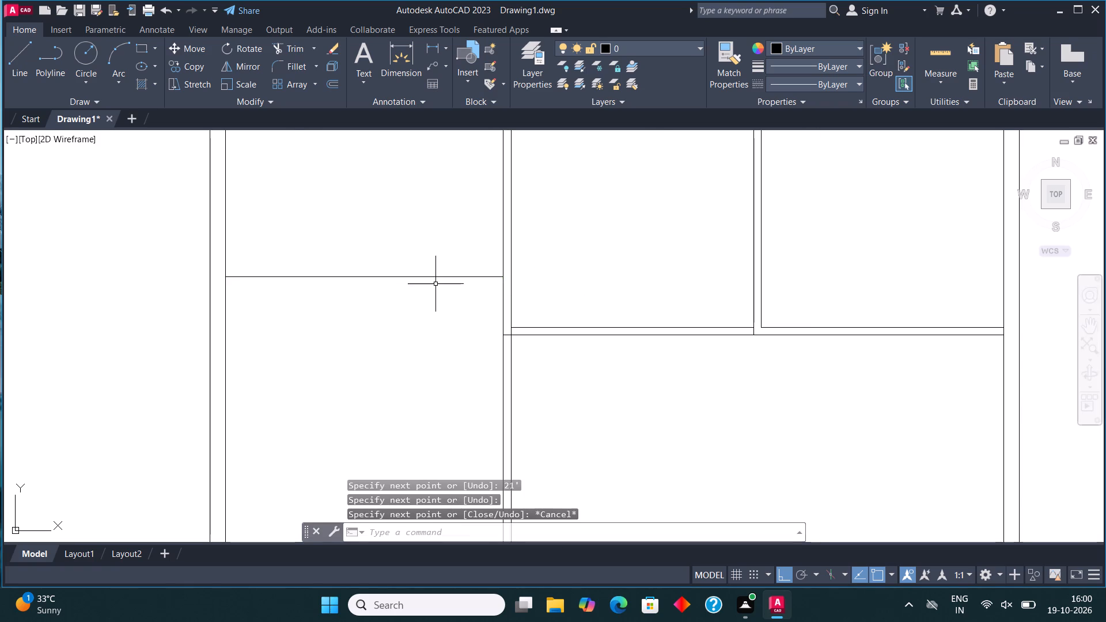
pyautogui.scroll(-1, 436, 287)
pyautogui.moveTo(435, 284); pyautogui.dragTo(469, 367, button='middle')
pyautogui.scroll(-1, 435, 284)
pyautogui.scroll(2, 426, 370)
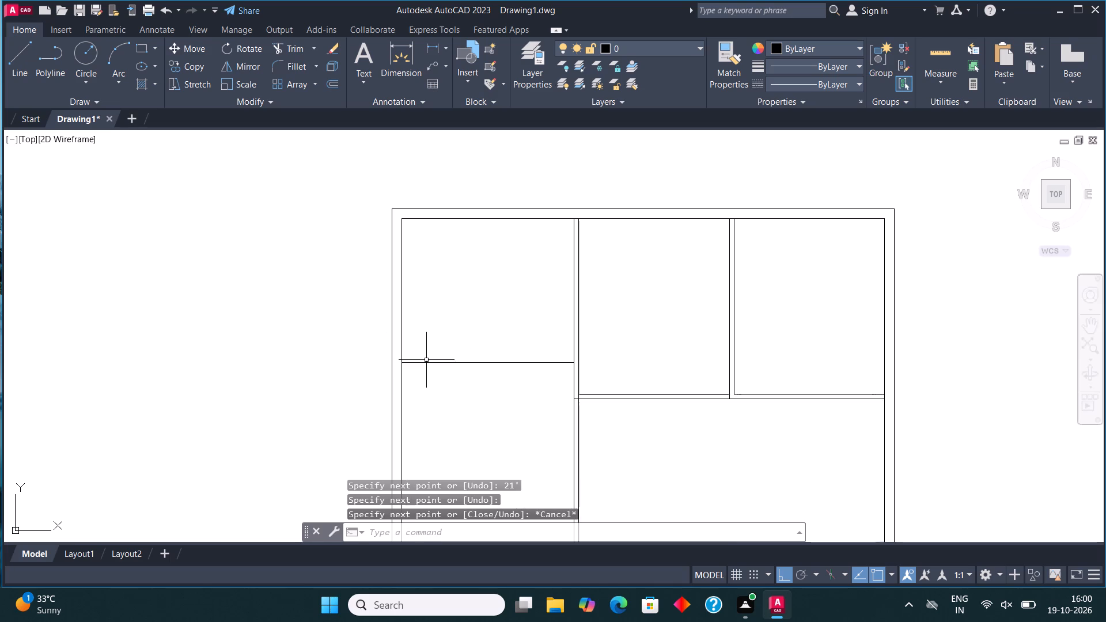
pyautogui.moveTo(469, 343); pyautogui.dragTo(403, 271, button='middle')
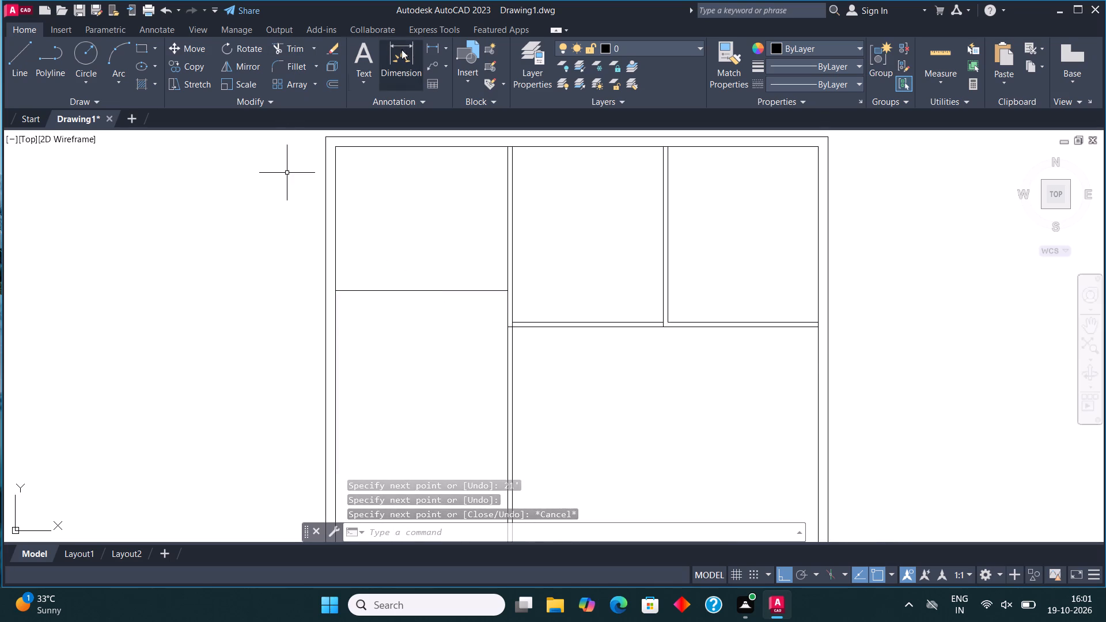
pyautogui.click(400, 51)
pyautogui.click(336, 287)
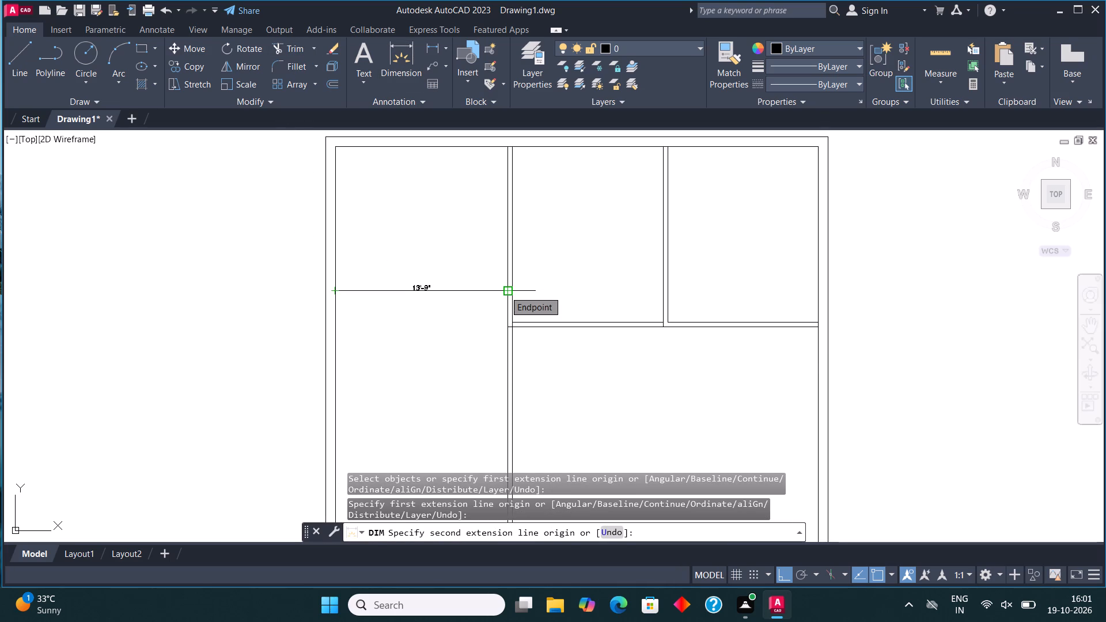
pyautogui.press('Escape')
# Offset the horizontal partition line in the left strip 4.5" upward.
pyautogui.click(468, 308)
pyautogui.click(453, 270)
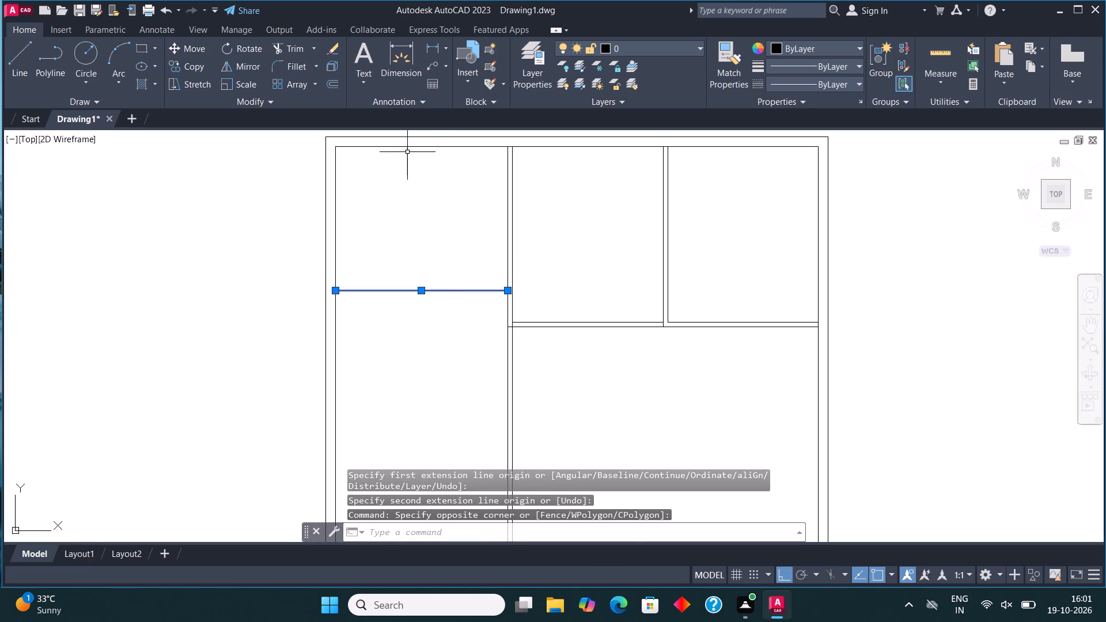
pyautogui.click(335, 88)
pyautogui.click(421, 285)
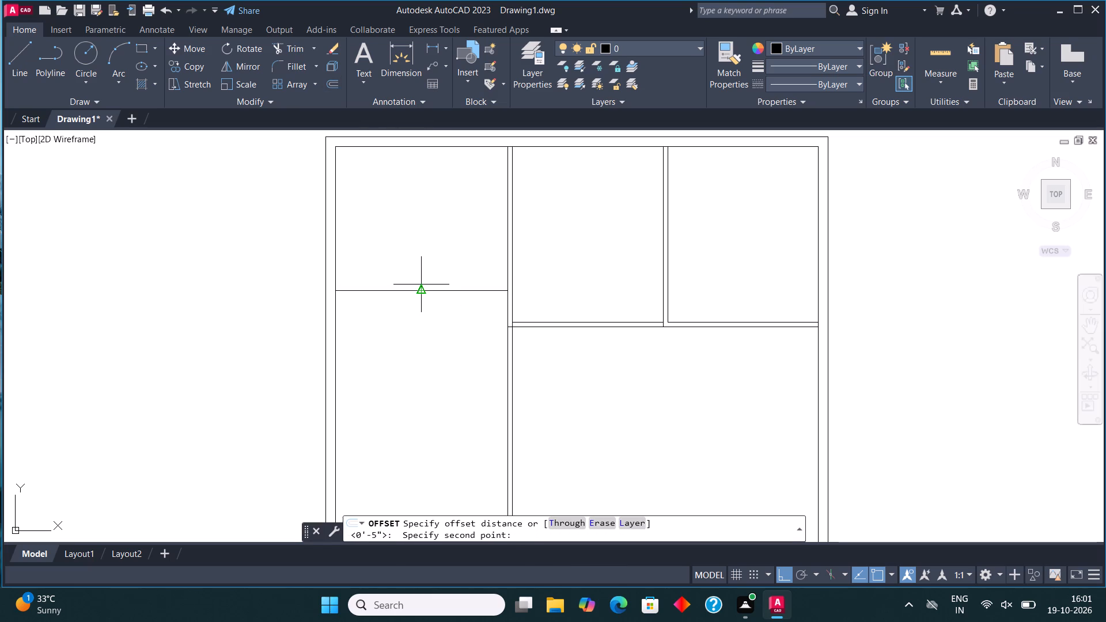
pyautogui.write('4.5"')
pyautogui.press('Return')
pyautogui.click(421, 223)
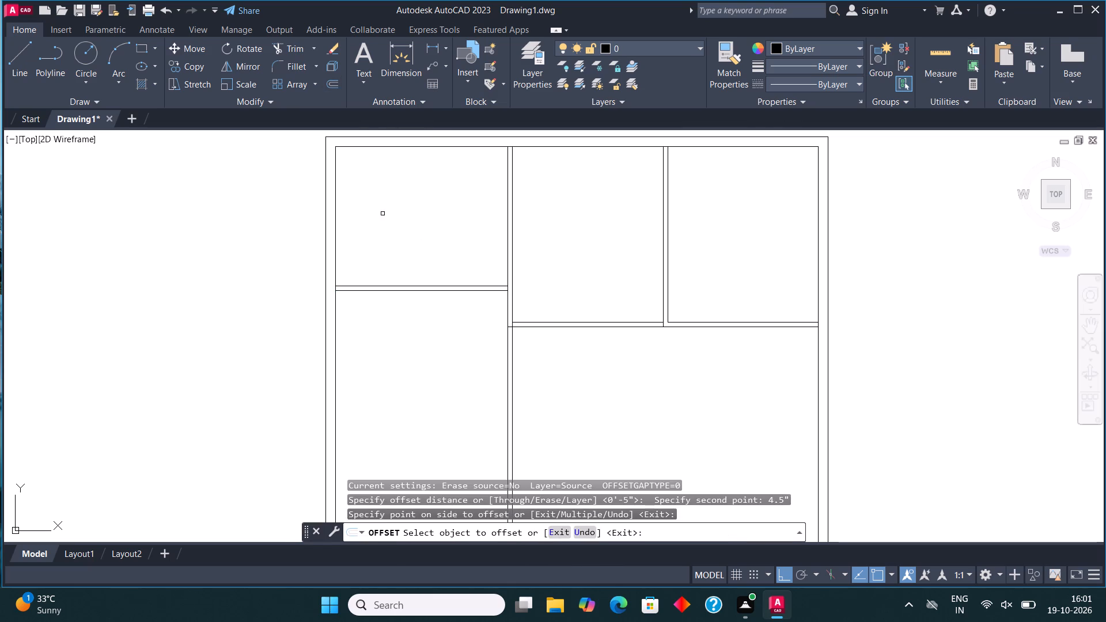
pyautogui.press('Escape')
# Draw a vertical line from the midpoint of the horizontal partition's upper line to the top inner wall.
pyautogui.click(18, 47)
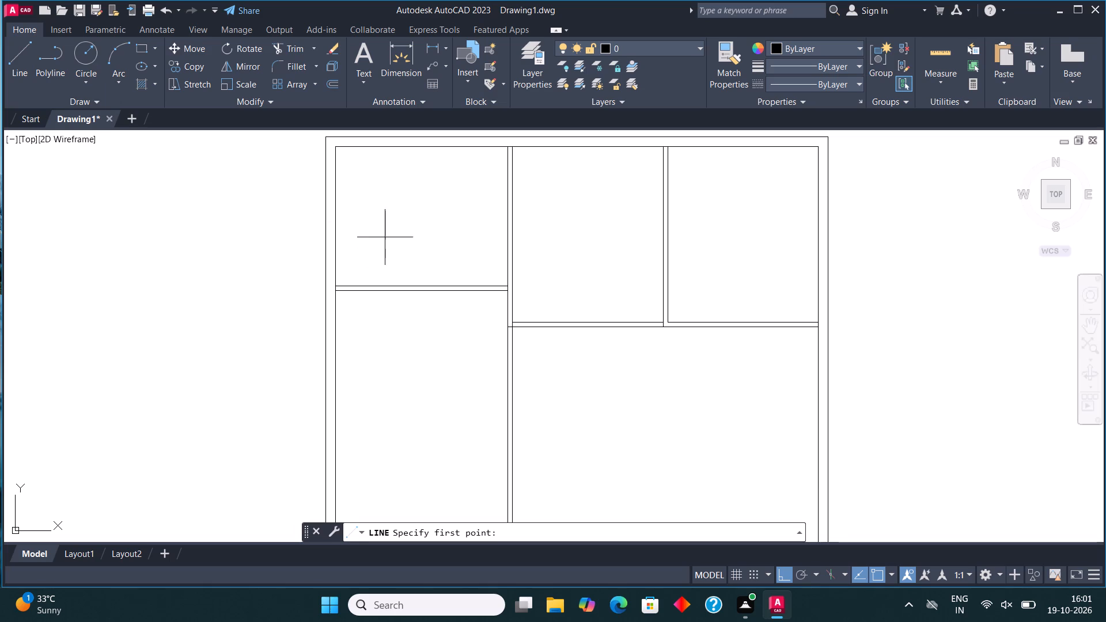
pyautogui.click(418, 283)
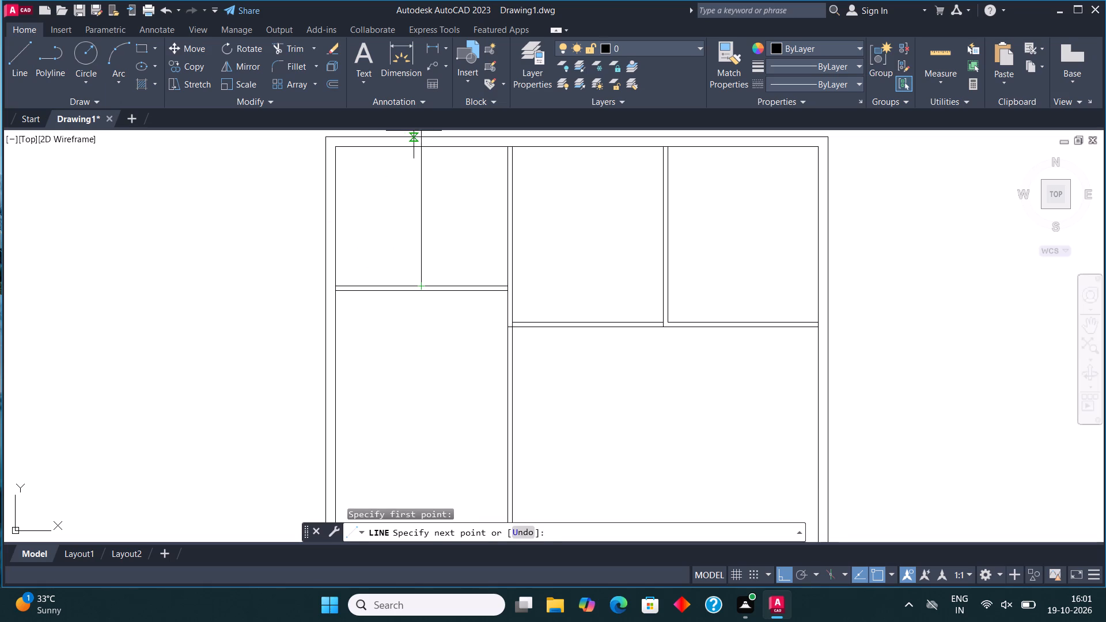
pyautogui.click(424, 149)
pyautogui.press('Escape')
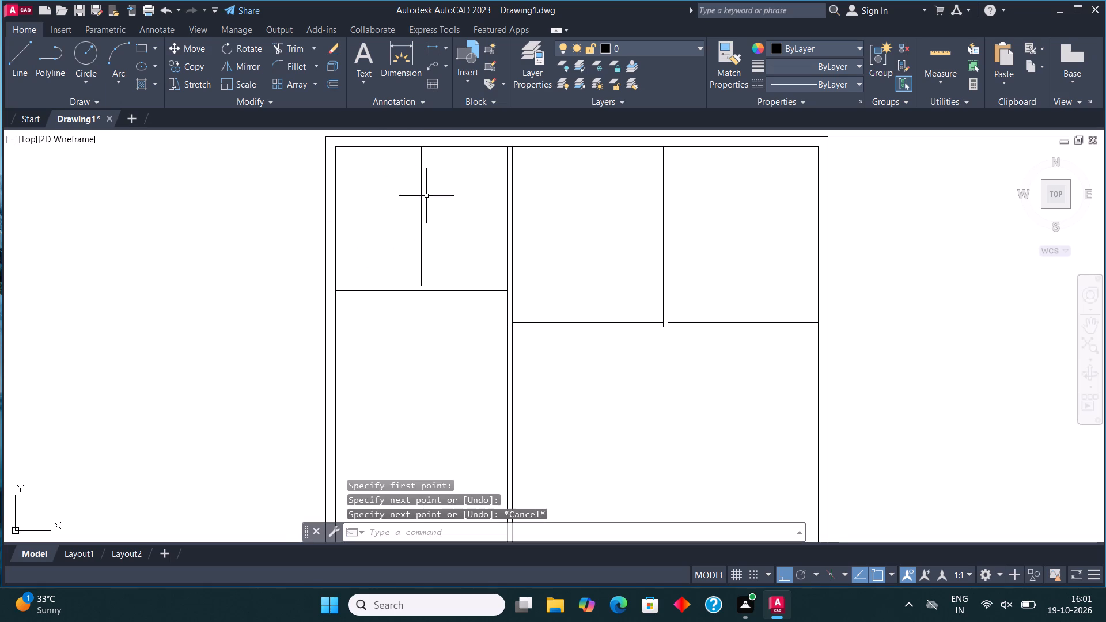
# Offset the vertical line in the upper part of the left strip 4.5" to the right.
pyautogui.click(416, 219)
pyautogui.click(444, 236)
pyautogui.moveTo(440, 234); pyautogui.dragTo(433, 224)
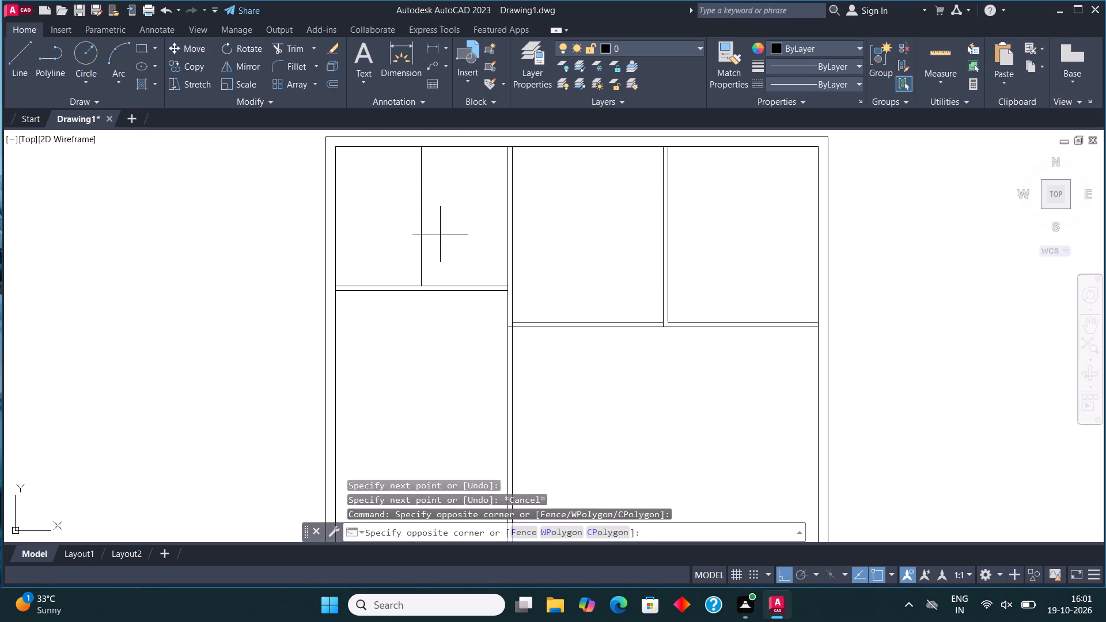
pyautogui.moveTo(433, 224); pyautogui.dragTo(422, 218)
pyautogui.click(415, 214)
pyautogui.click(330, 81)
pyautogui.click(418, 216)
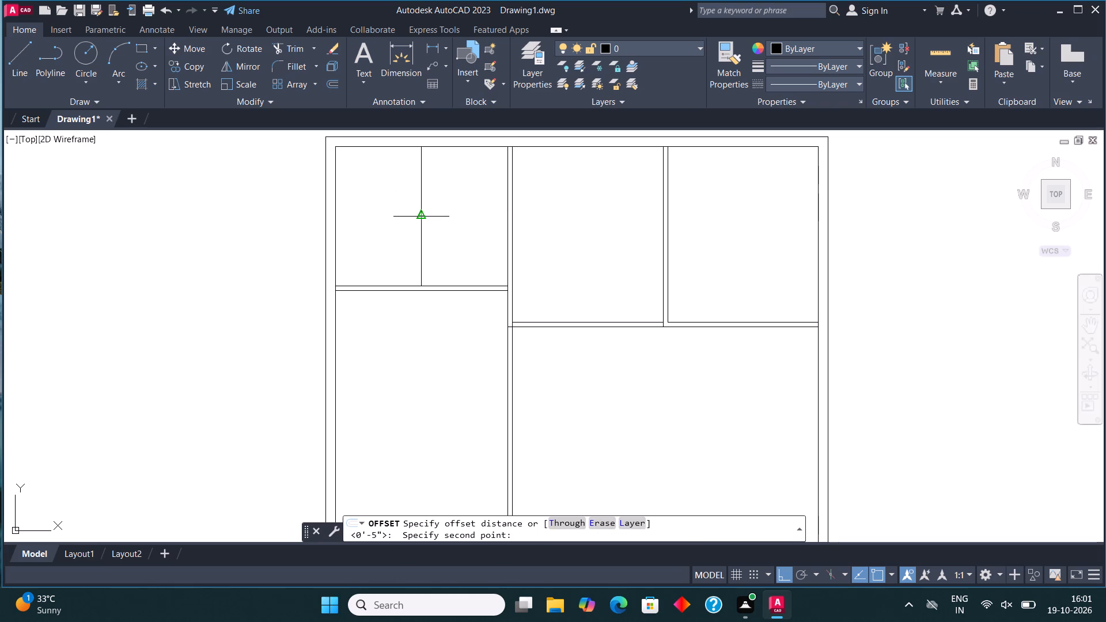
pyautogui.write('4.5"')
pyautogui.press('Return')
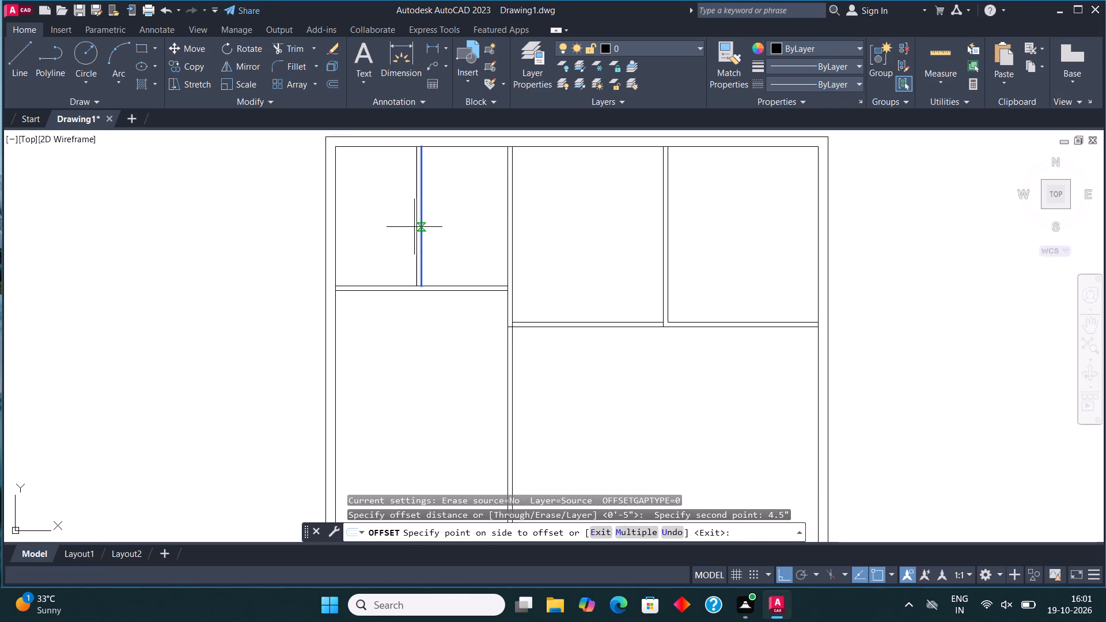
pyautogui.click(445, 230)
pyautogui.press('Escape')
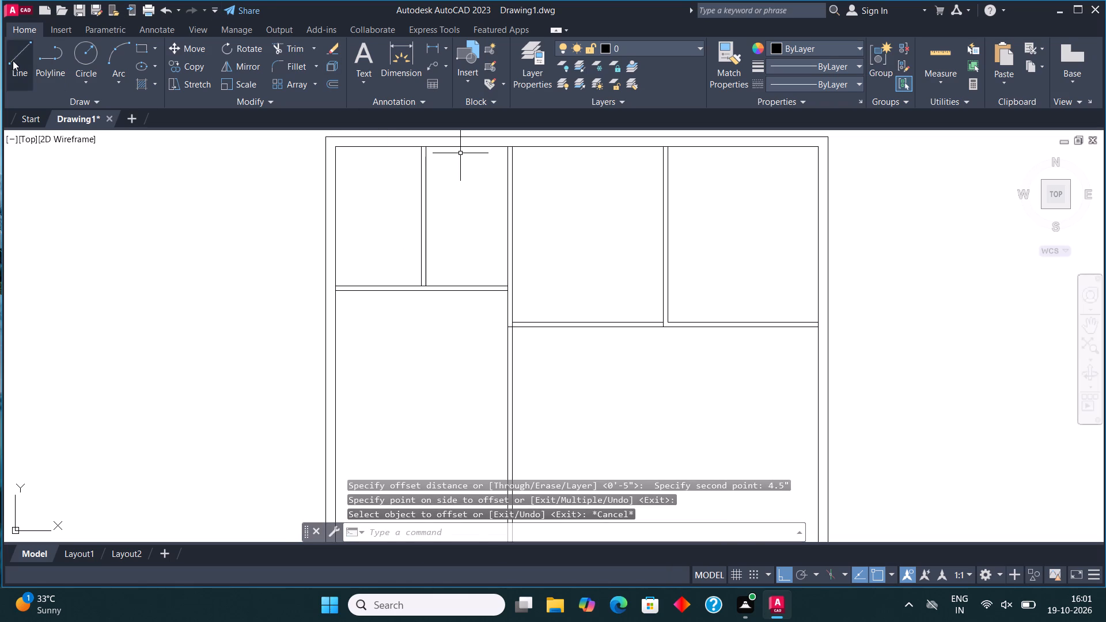
# Draw a horizontal line across the upper-right room of the left strip, from the short vertical partition to the long vertical partition.
pyautogui.click(13, 62)
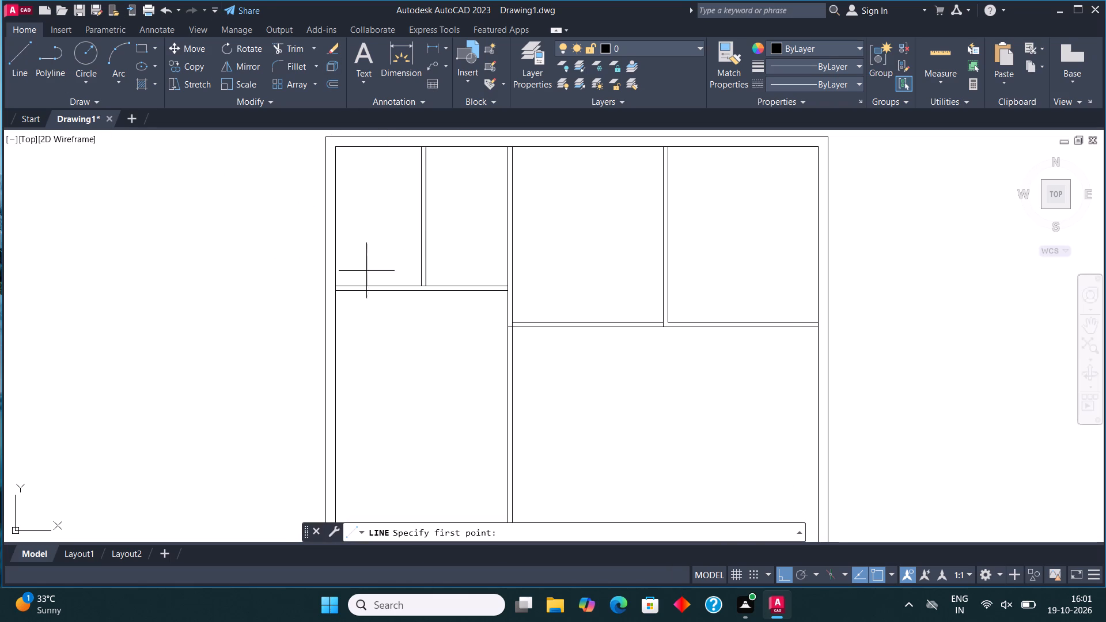
pyautogui.click(426, 232)
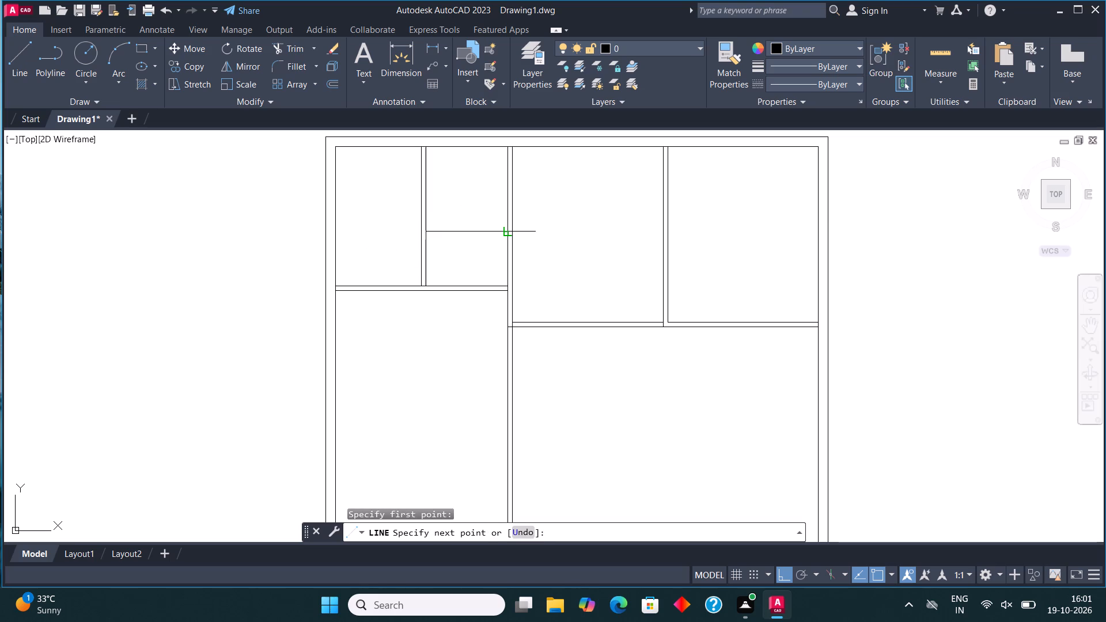
pyautogui.click(509, 234)
pyautogui.press('Escape')
# Offset the new short horizontal partition line 4.5" upward.
pyautogui.click(493, 227)
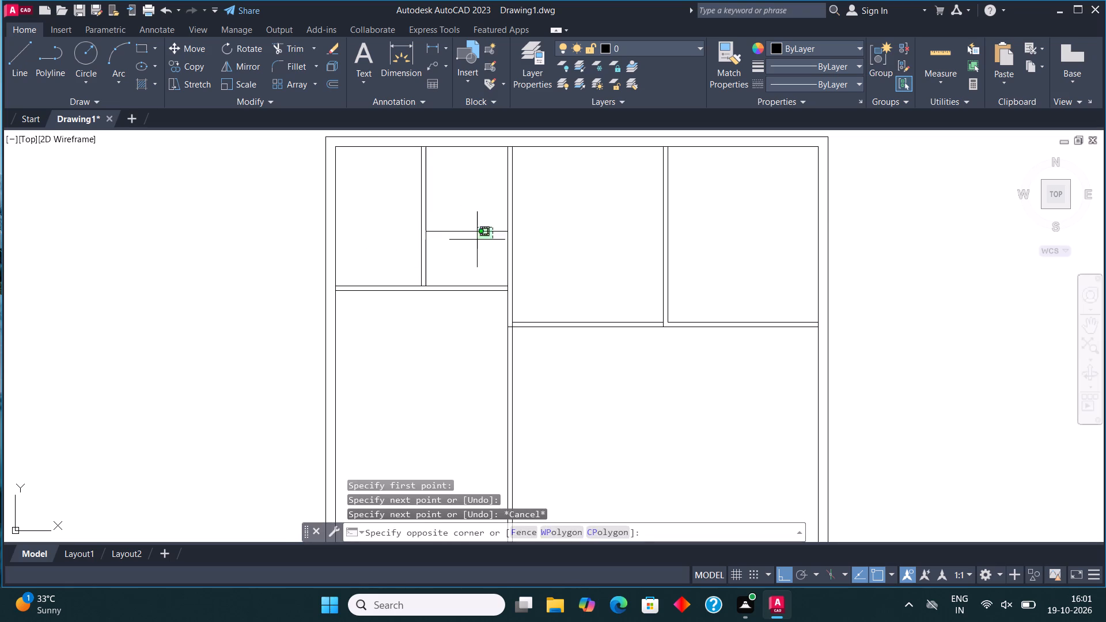
pyautogui.click(475, 244)
pyautogui.click(334, 83)
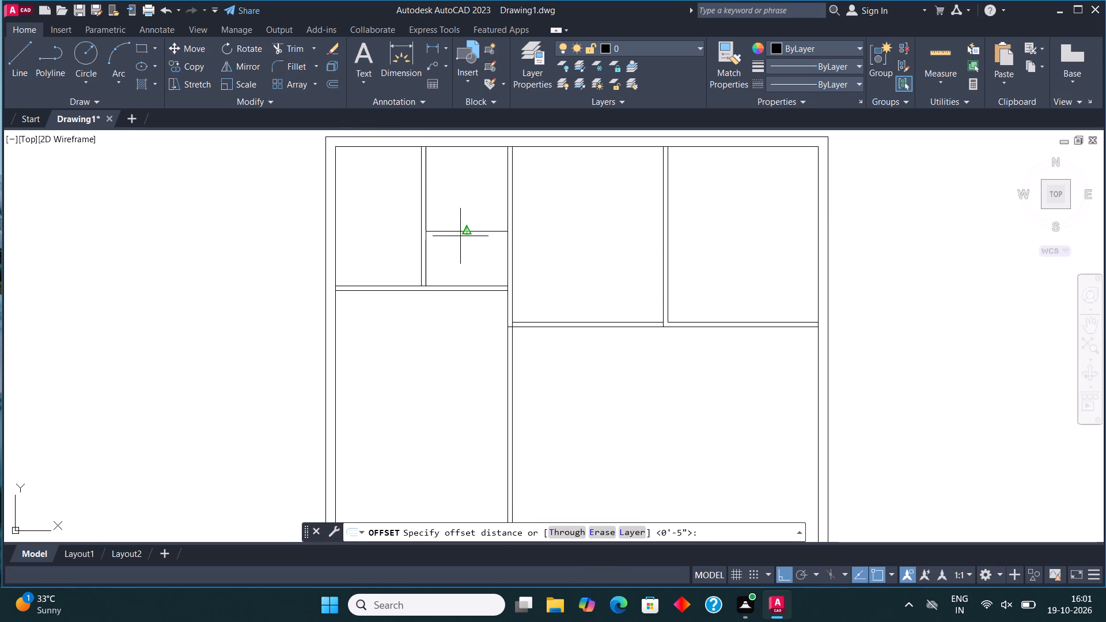
pyautogui.click(460, 236)
pyautogui.write('4.5"')
pyautogui.press('Return')
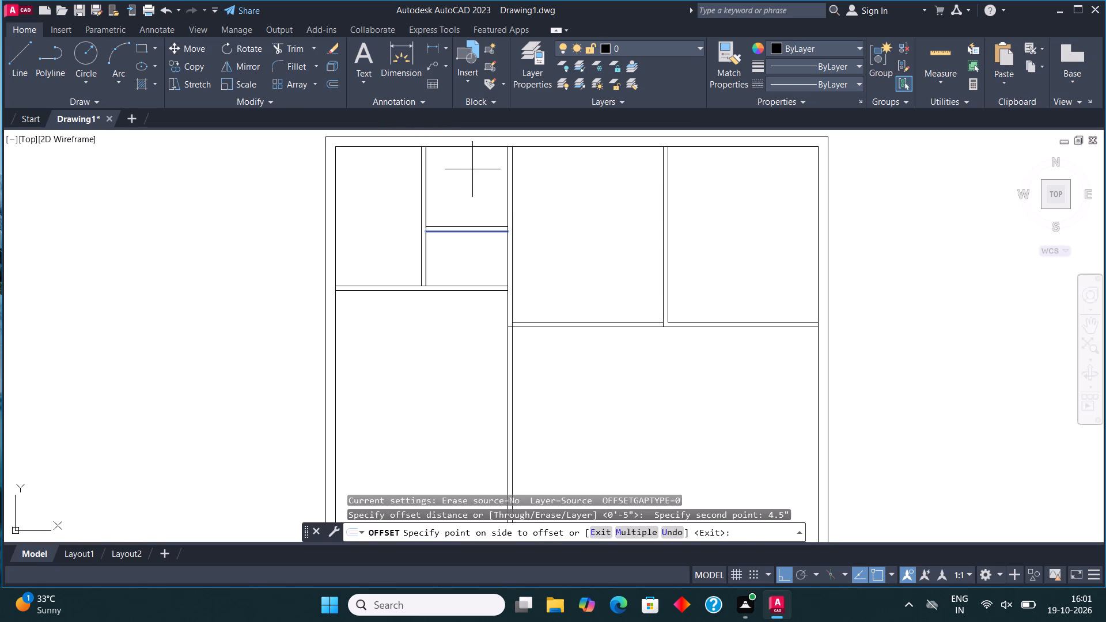
pyautogui.click(475, 176)
pyautogui.press('Escape')
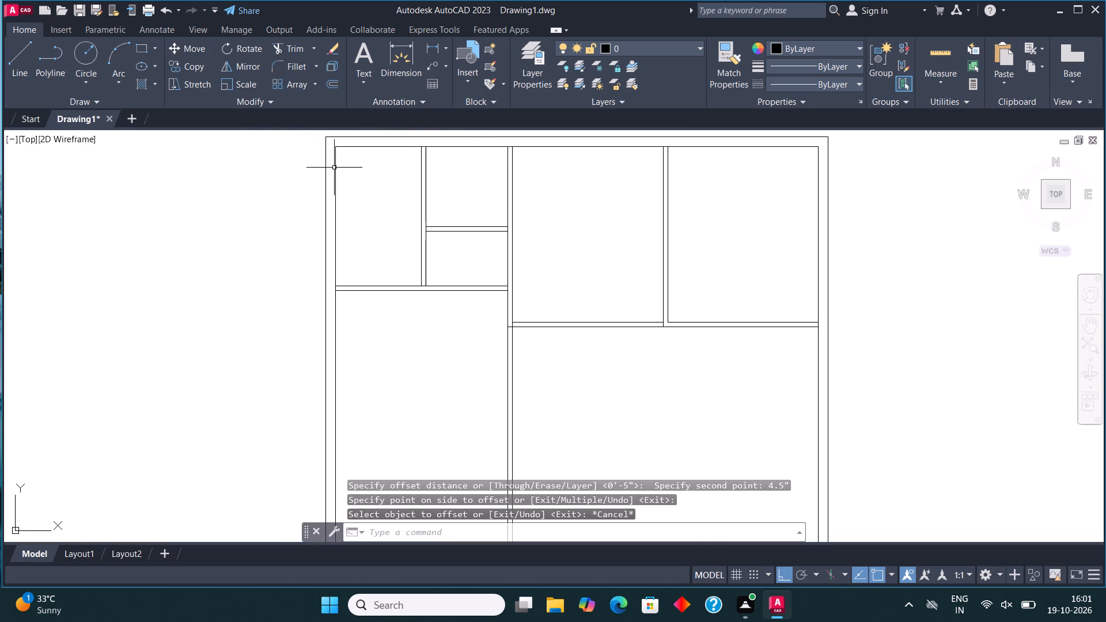
# Insert the Door - Imperial block from the architectural tool palette in the empty space right of the plan.
pyautogui.scroll(-2, 416, 266)
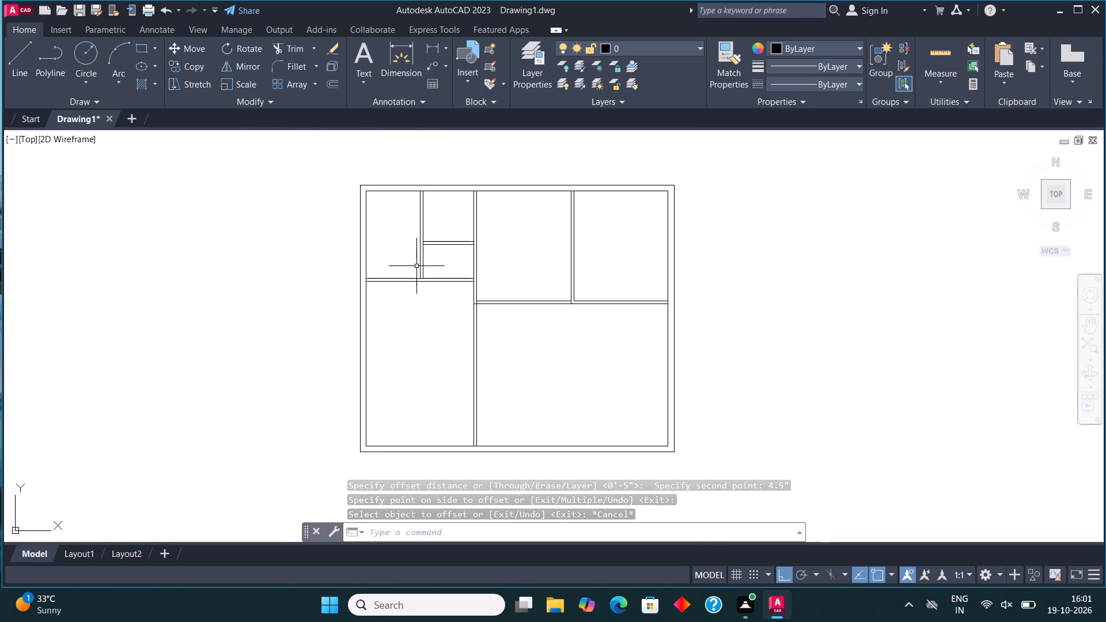
pyautogui.scroll(-1, 416, 266)
pyautogui.scroll(2, 538, 304)
pyautogui.middleClick(525, 358)
pyautogui.scroll(-1, 505, 307)
pyautogui.moveTo(493, 238); pyautogui.dragTo(497, 242, button='middle')
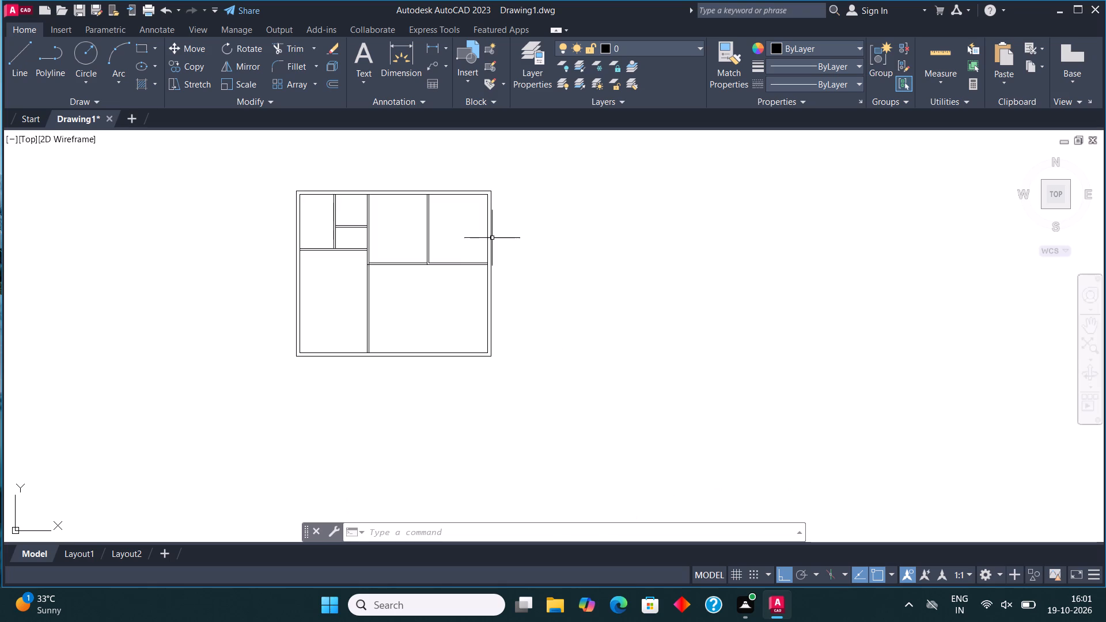
pyautogui.moveTo(497, 242); pyautogui.dragTo(495, 285, button='middle')
pyautogui.scroll(1, 495, 285)
pyautogui.write('TOOL')
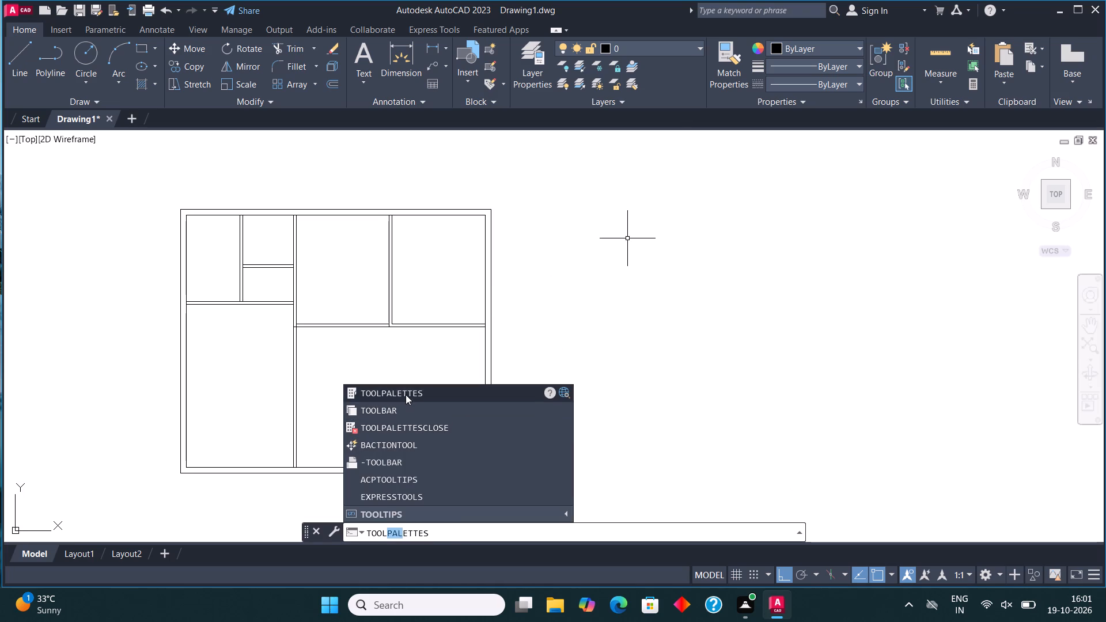
pyautogui.click(406, 395)
pyautogui.click(615, 120)
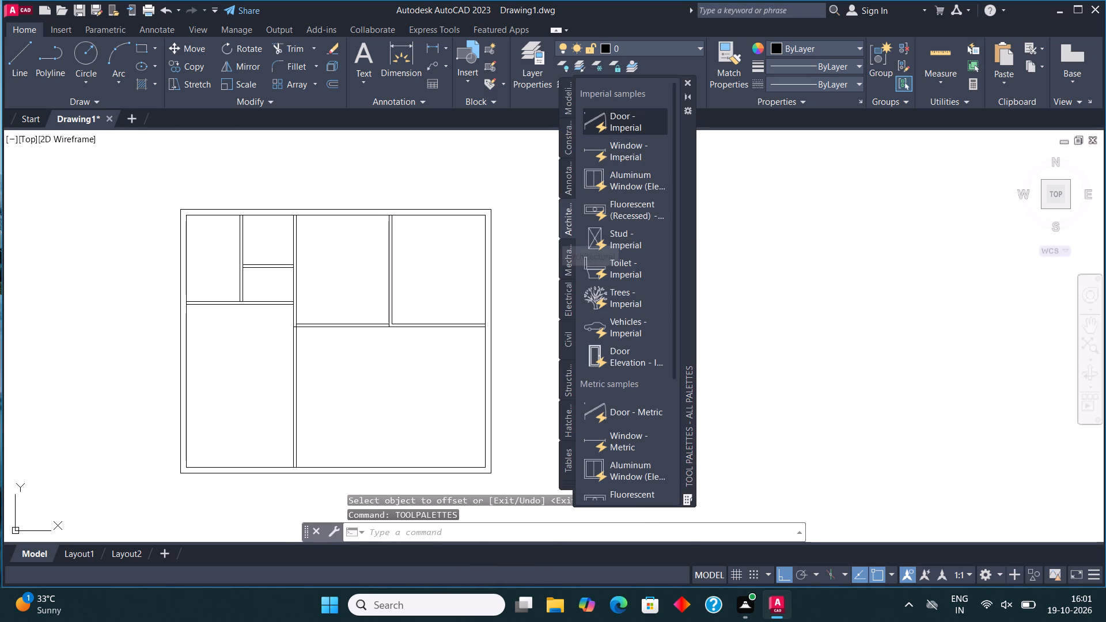
pyautogui.click(543, 240)
# Insert the Toilet - Imperial block below the door symbol and close the tool palettes.
pyautogui.click(622, 266)
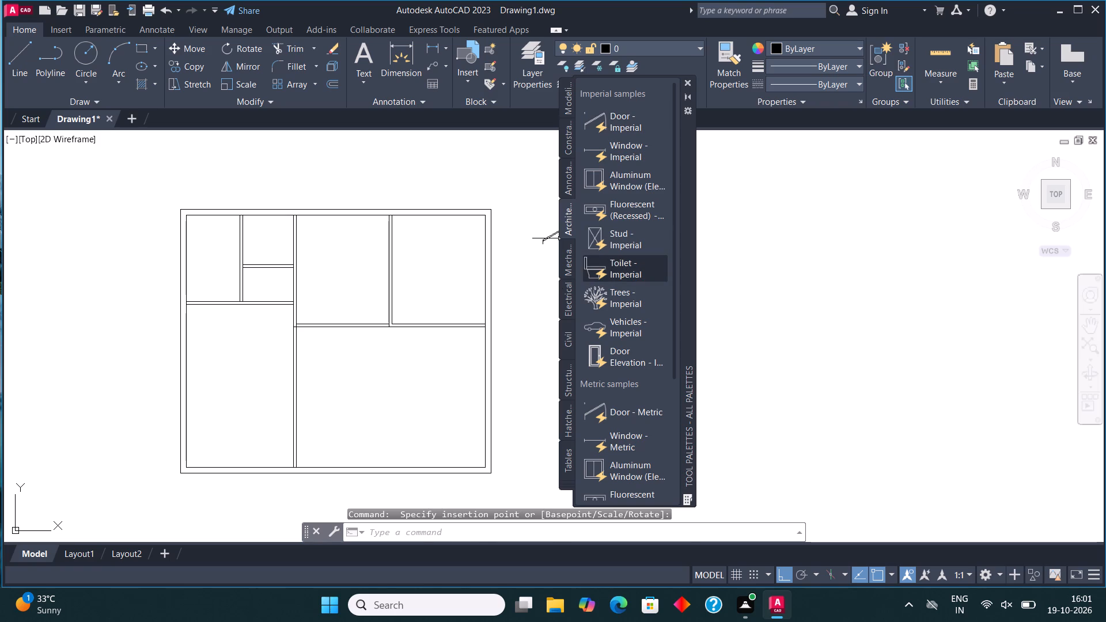
pyautogui.click(550, 295)
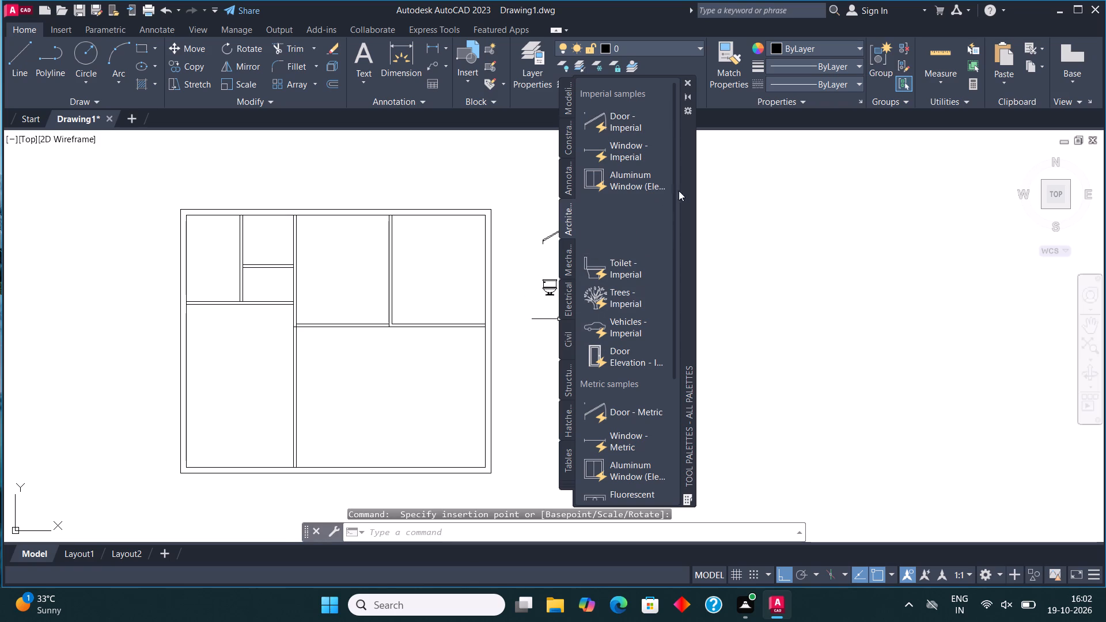
pyautogui.click(686, 80)
# Switch the toilet block from its front elevation to its plan view.
pyautogui.scroll(1, 579, 232)
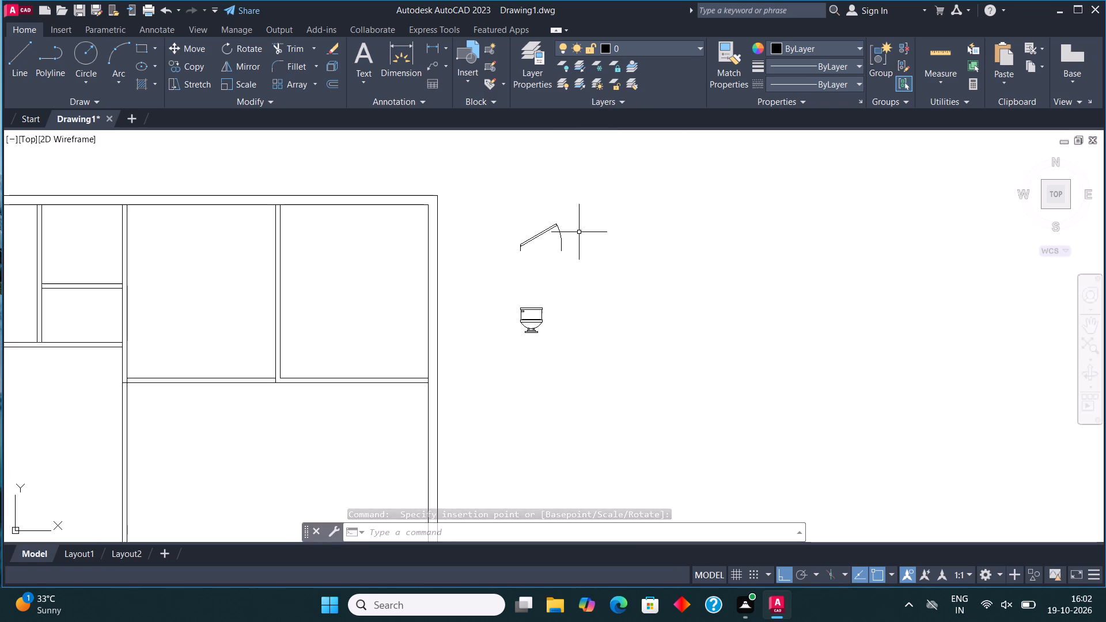
pyautogui.click(528, 306)
pyautogui.click(521, 335)
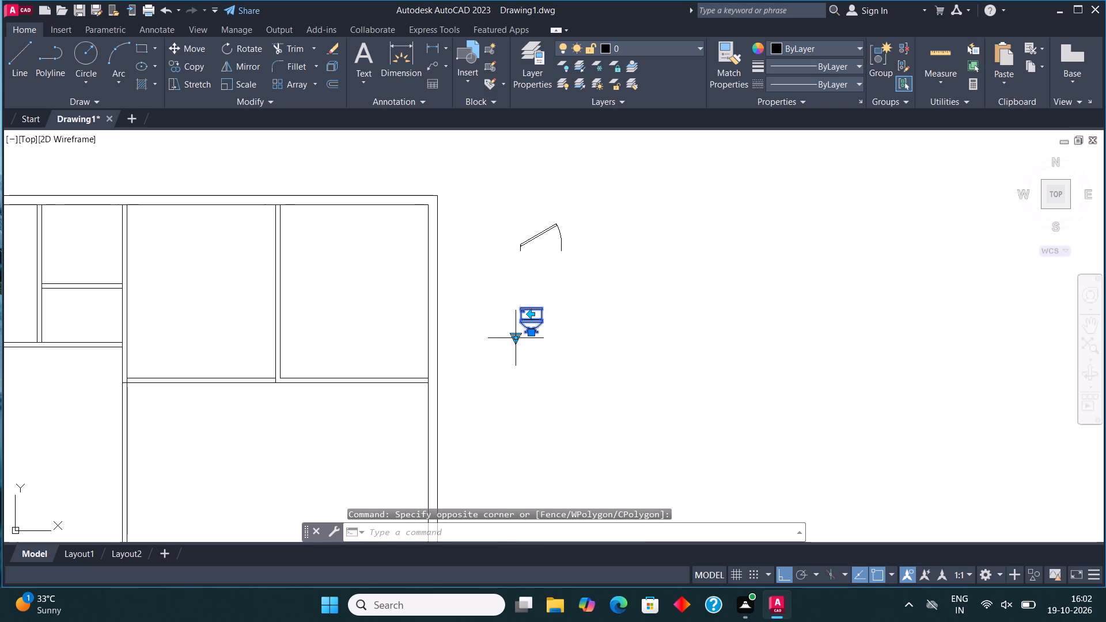
pyautogui.click(512, 342)
pyautogui.click(553, 362)
# Set the door block's opening angle to Open 90º.
pyautogui.click(540, 230)
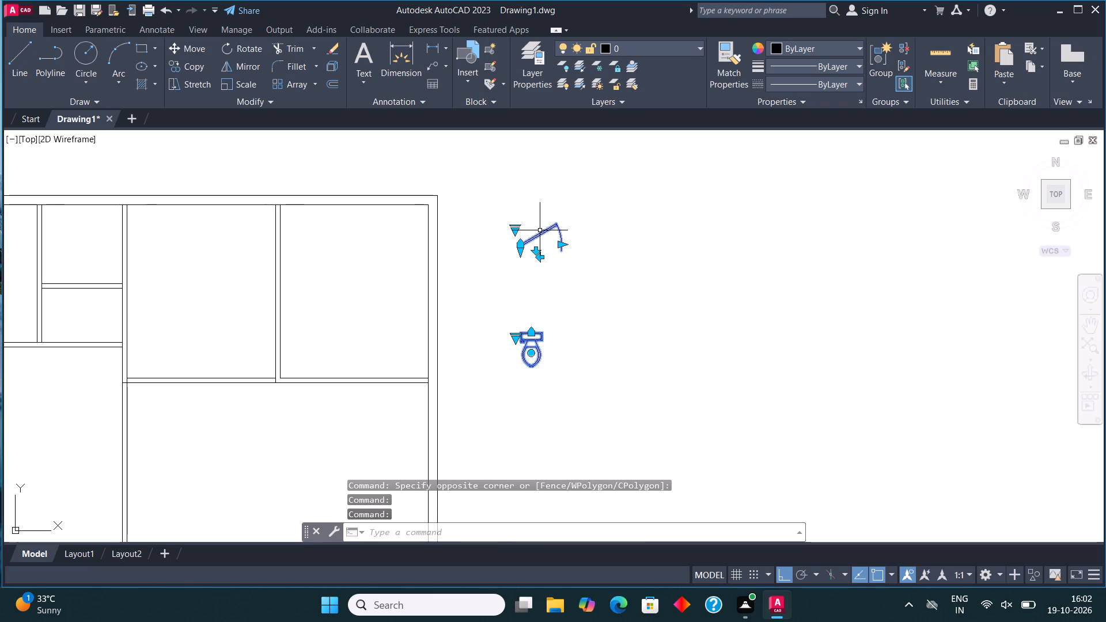
pyautogui.click(516, 234)
pyautogui.click(514, 232)
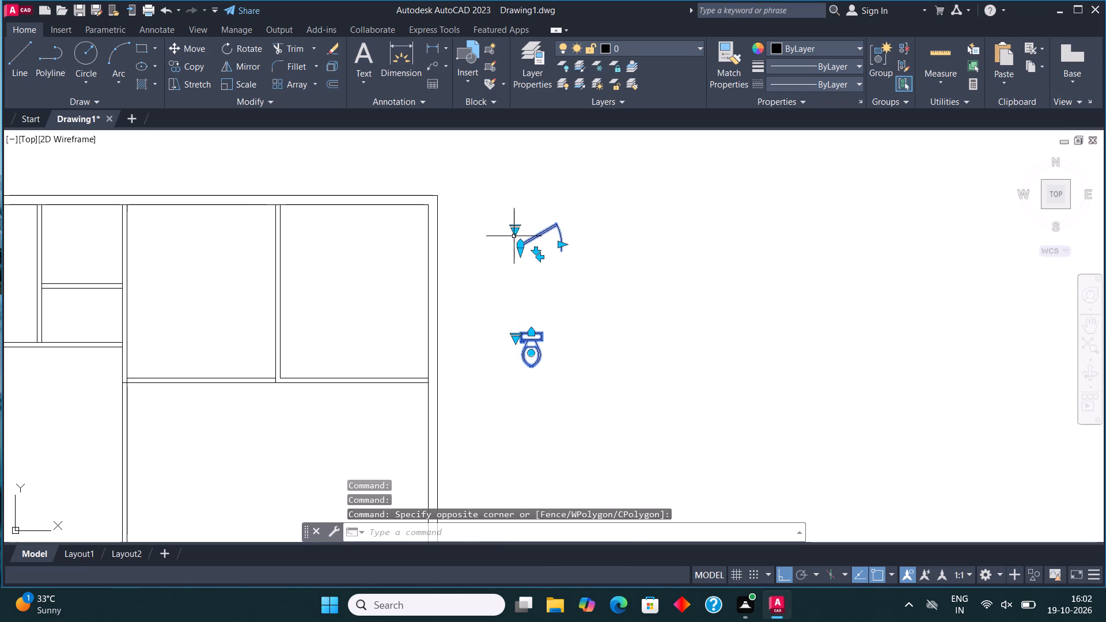
pyautogui.click(514, 234)
pyautogui.click(512, 226)
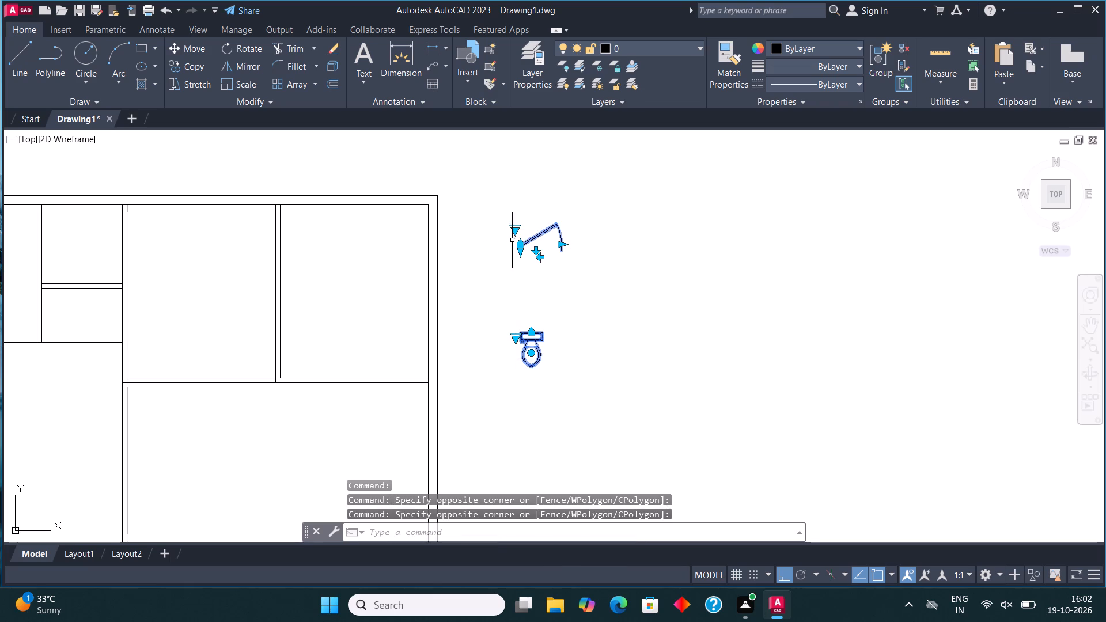
pyautogui.click(513, 229)
pyautogui.click(559, 280)
pyautogui.press('Escape')
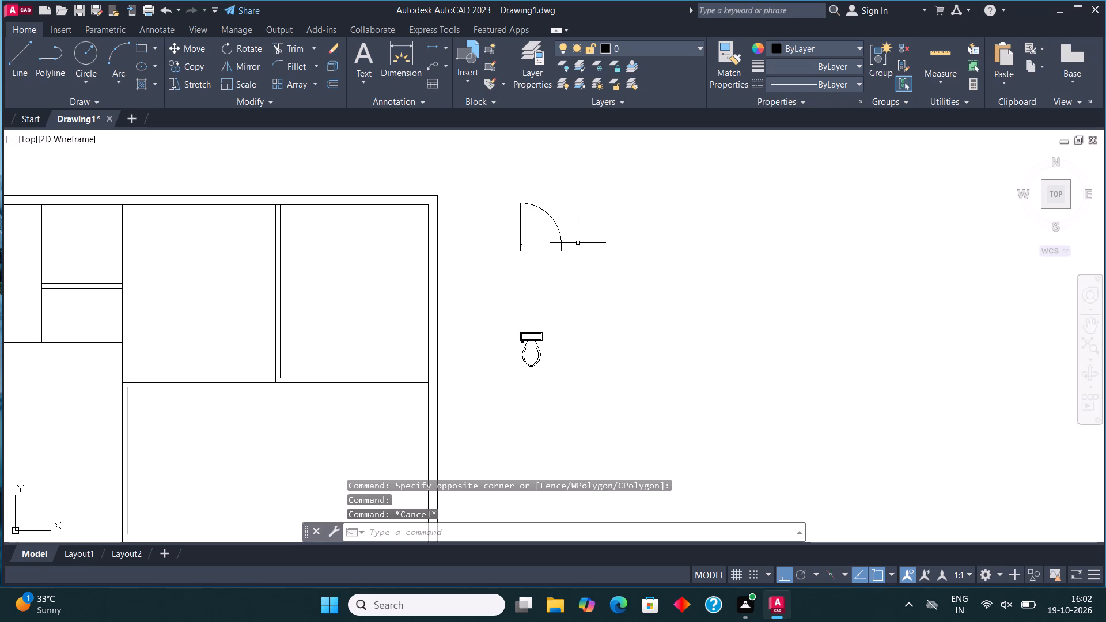
# Mirror the door block about a vertical line to its right, keeping the original.
pyautogui.click(566, 238)
pyautogui.click(538, 218)
pyautogui.click(252, 66)
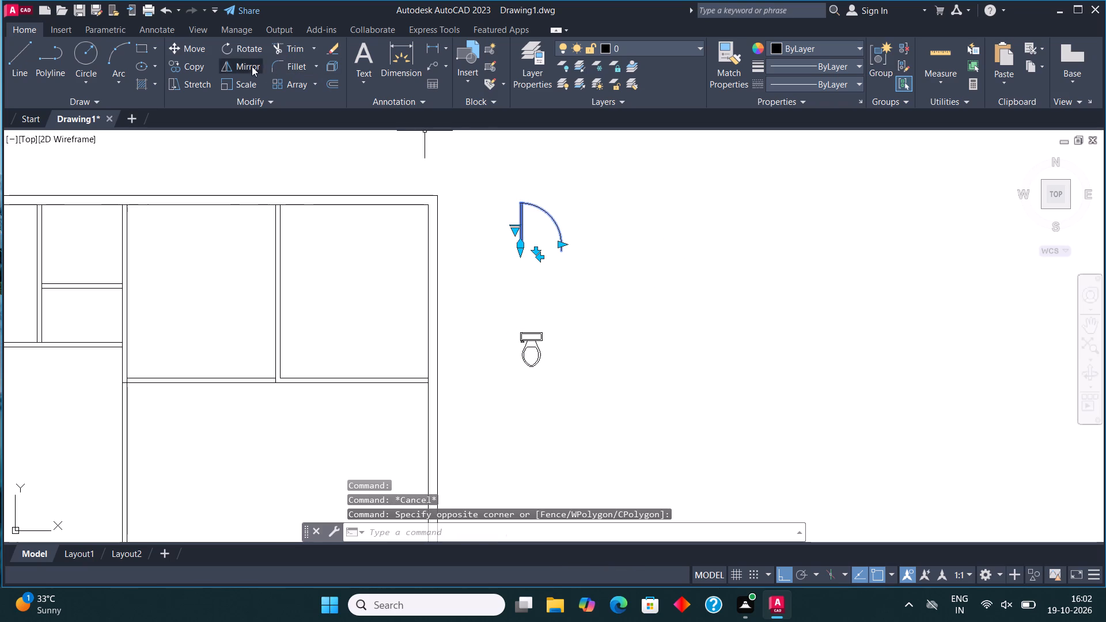
pyautogui.click(579, 243)
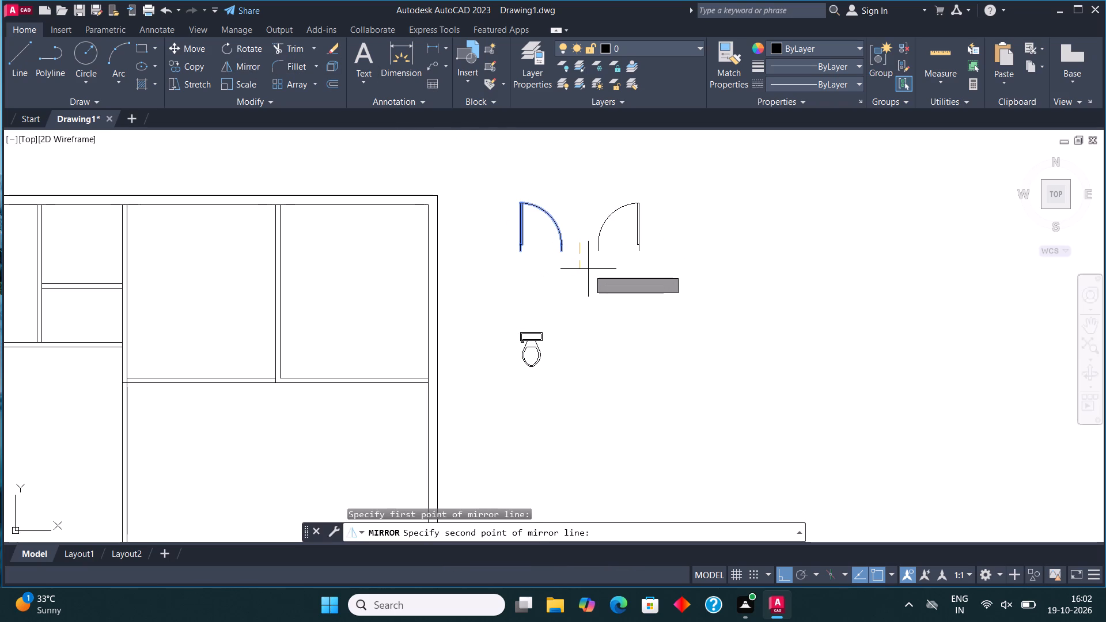
pyautogui.click(590, 269)
pyautogui.click(547, 531)
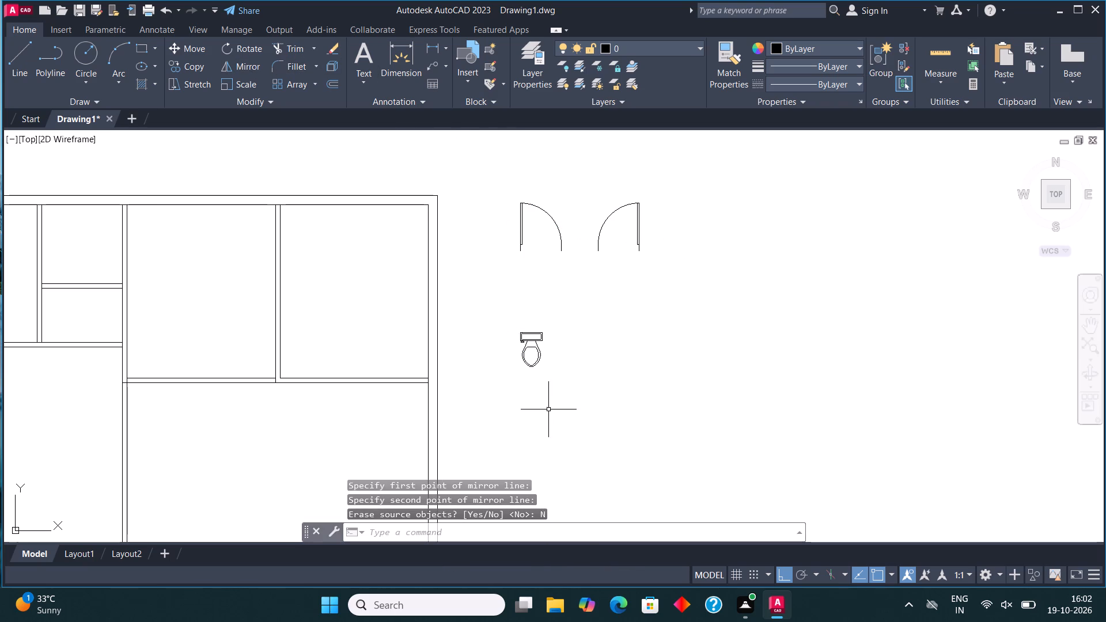
# Mirror the toilet block about a horizontal line above it, keeping the original.
pyautogui.click(543, 378)
pyautogui.click(503, 351)
pyautogui.click(248, 66)
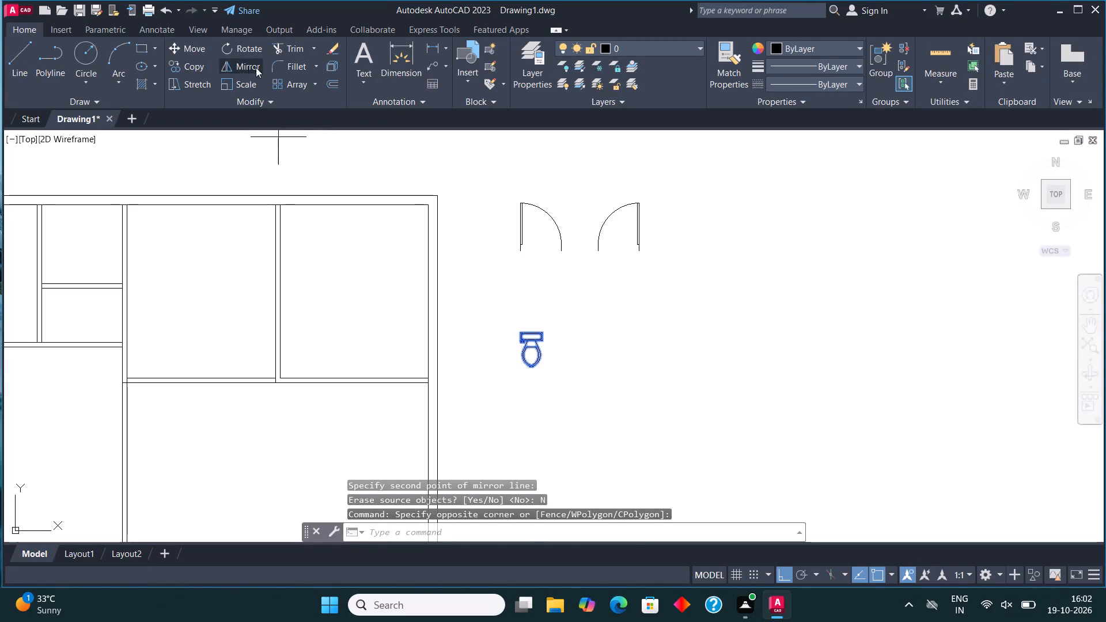
pyautogui.click(528, 318)
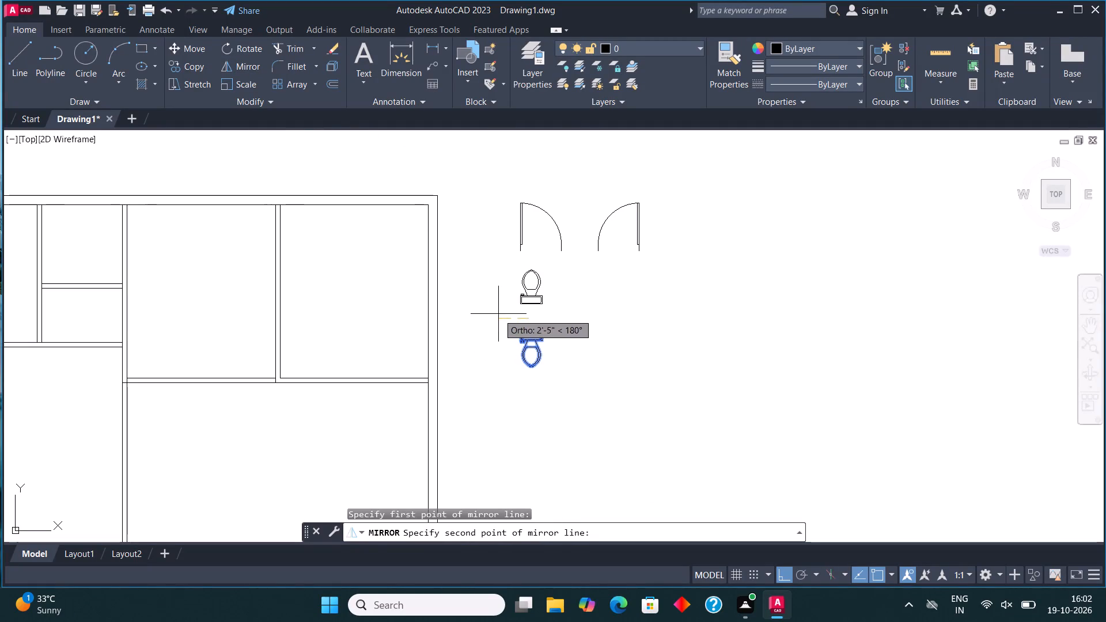
pyautogui.click(498, 314)
pyautogui.click(547, 533)
# Move both toilet blocks straight down, farther away from the door symbols.
pyautogui.click(563, 397)
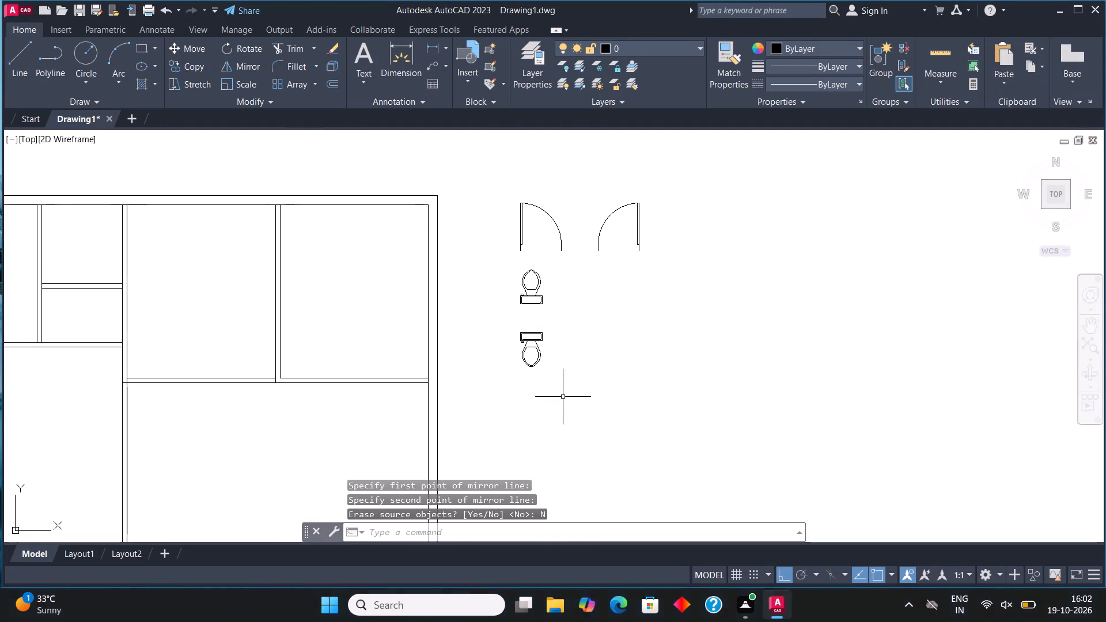
pyautogui.click(495, 274)
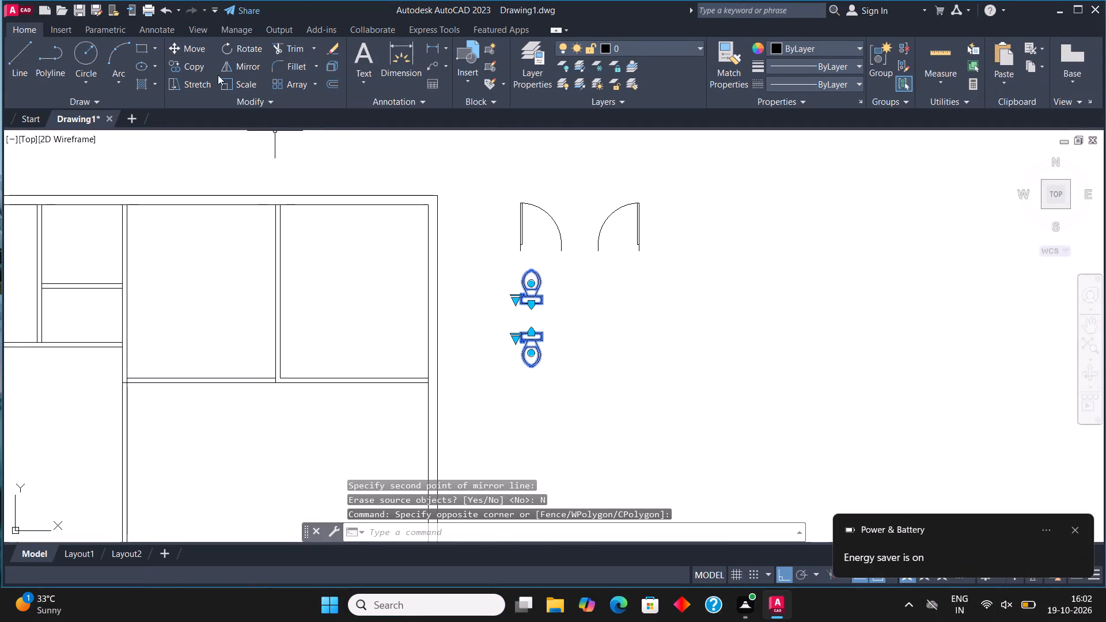
pyautogui.click(195, 47)
pyautogui.scroll(-1, 471, 263)
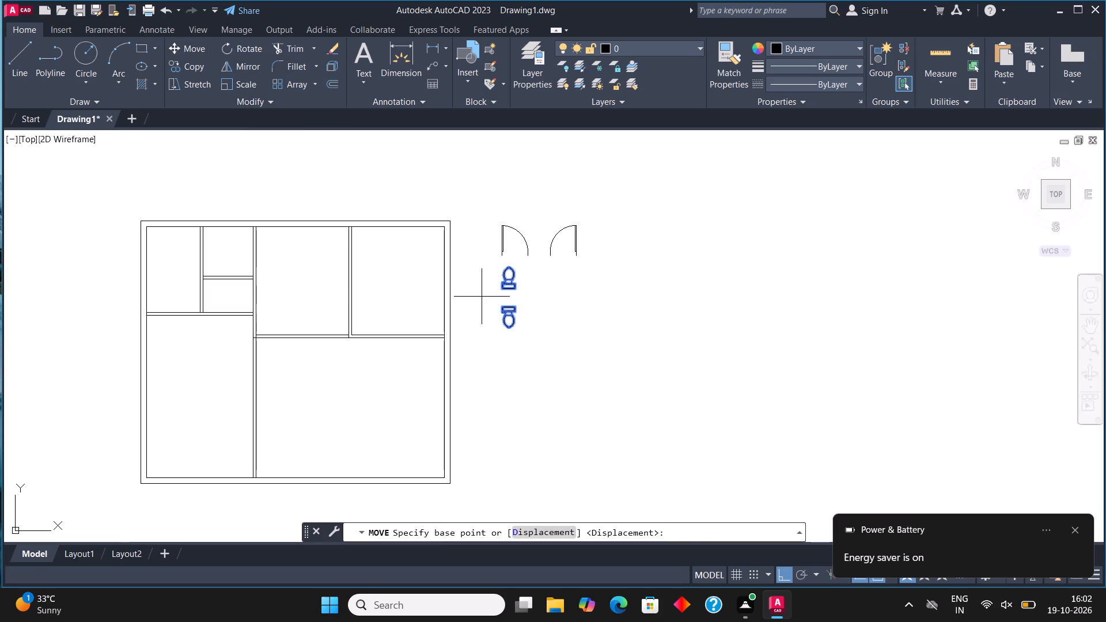
pyautogui.scroll(1, 484, 301)
pyautogui.click(520, 322)
pyautogui.click(527, 441)
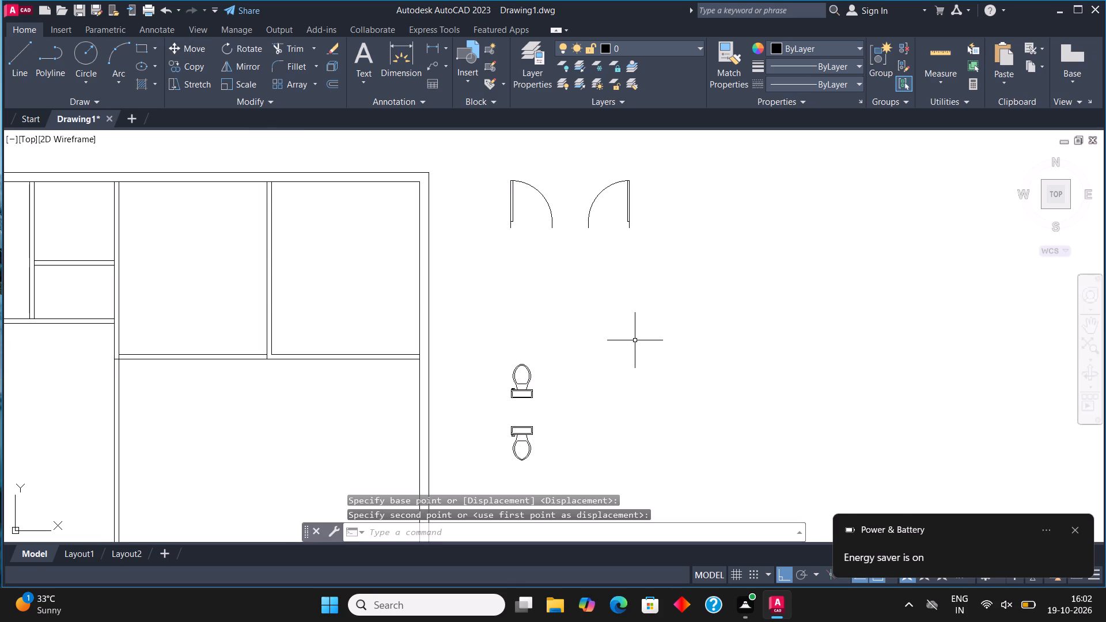
pyautogui.press('Escape')
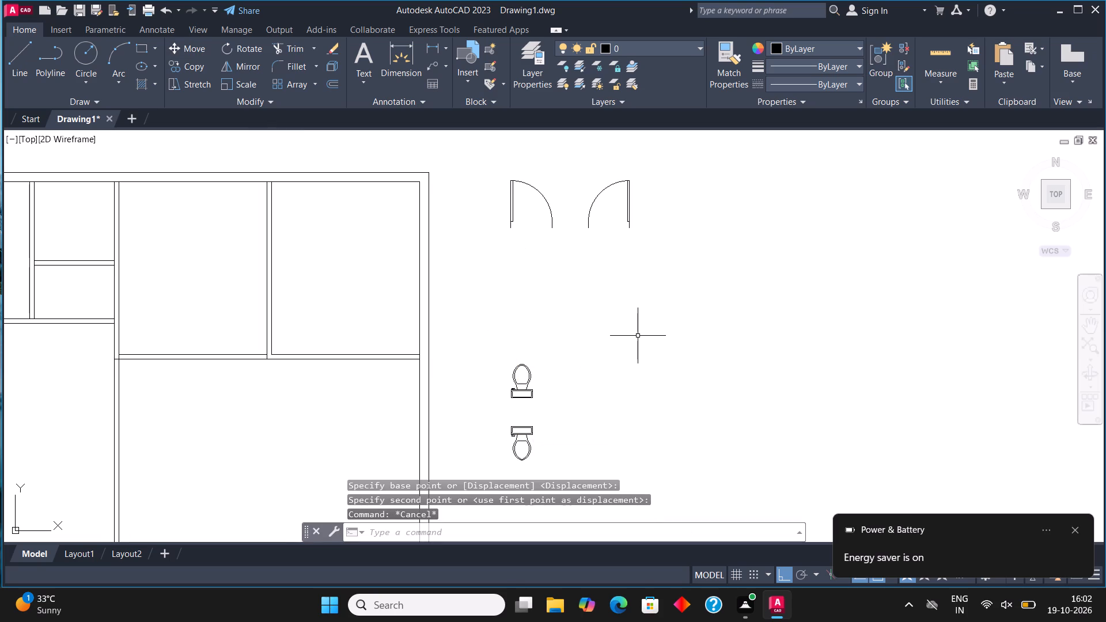
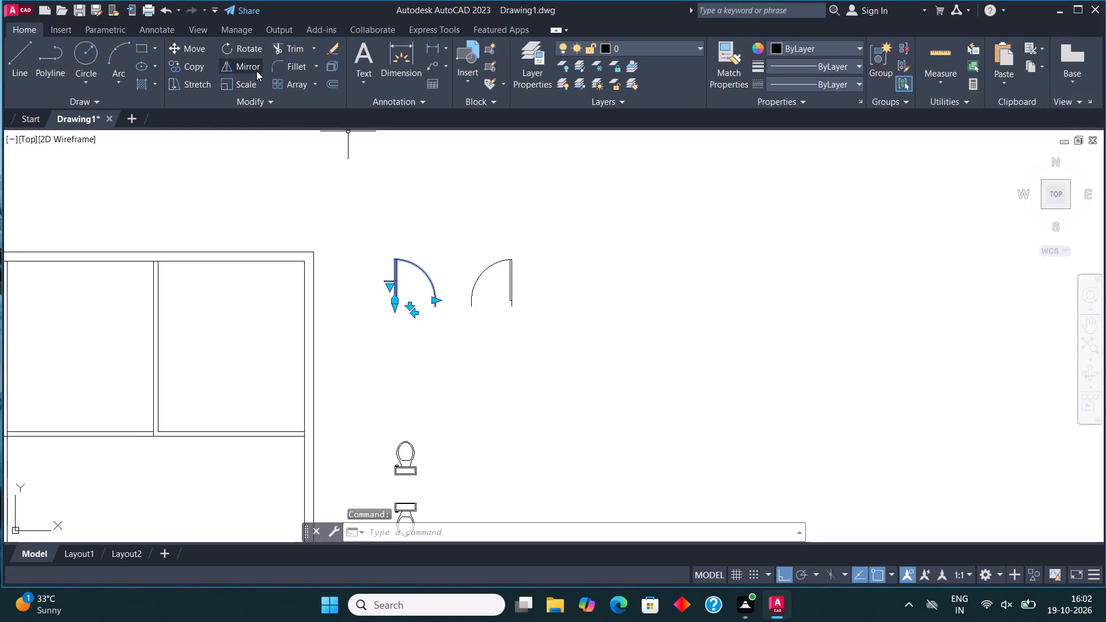
# Mirror the upper-left door about a horizontal line below it, keeping the original.
pyautogui.click(236, 65)
pyautogui.click(416, 320)
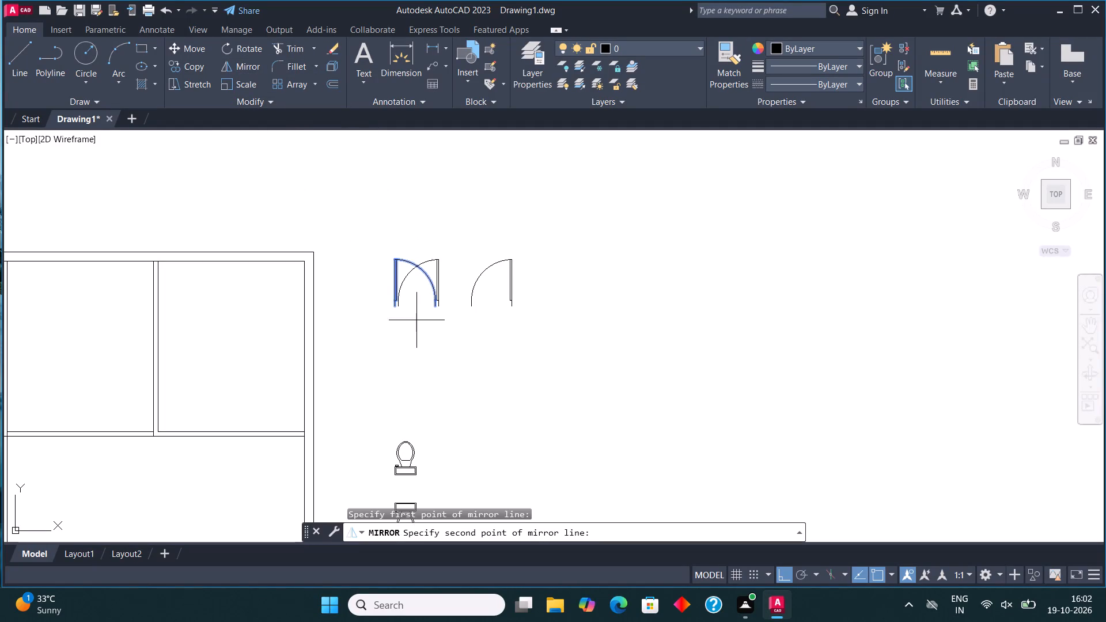
pyautogui.click(363, 271)
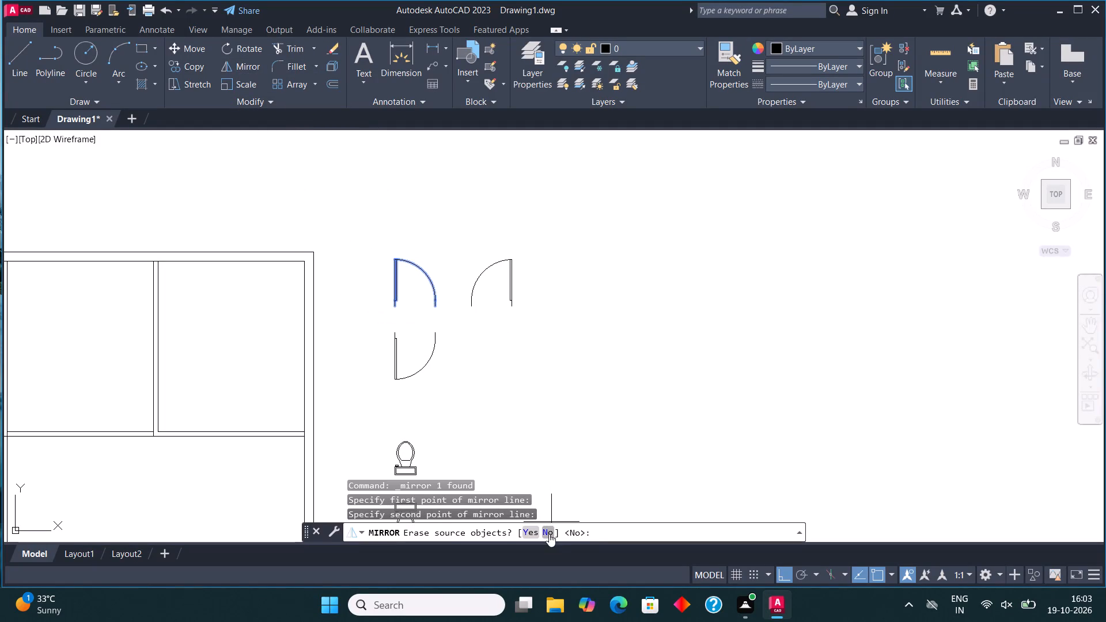
pyautogui.click(549, 534)
# Mirror the upper-right door about a horizontal line below it, keeping the original.
pyautogui.click(473, 296)
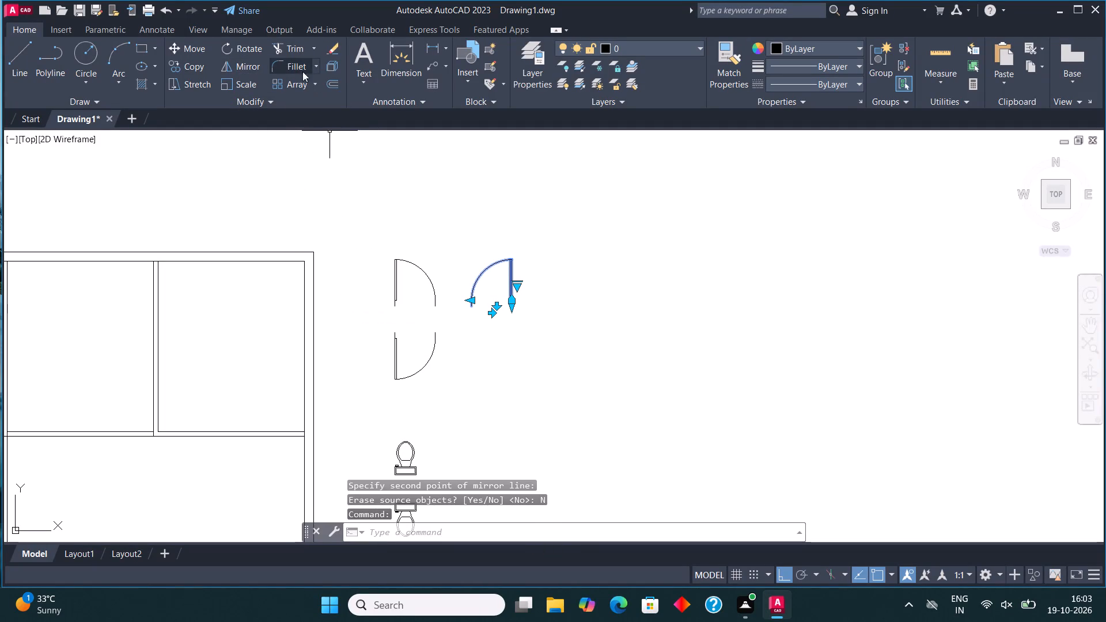
pyautogui.click(253, 66)
pyautogui.click(494, 321)
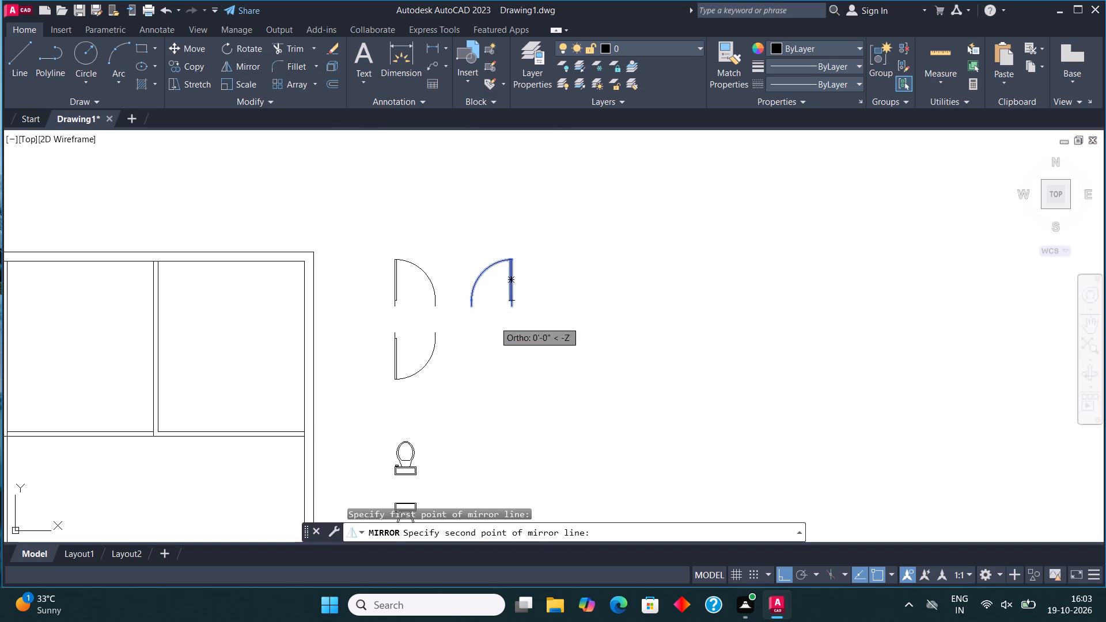
pyautogui.click(445, 331)
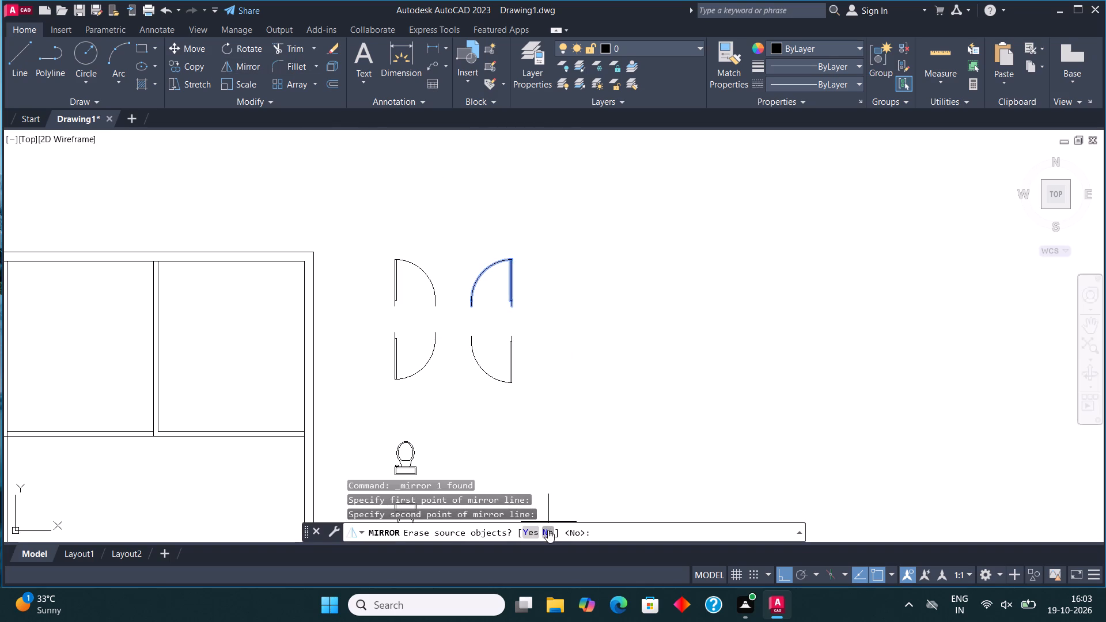
pyautogui.click(548, 530)
# Copy the upper-left door of the group straight up into the empty space above it.
pyautogui.click(420, 302)
pyautogui.click(386, 272)
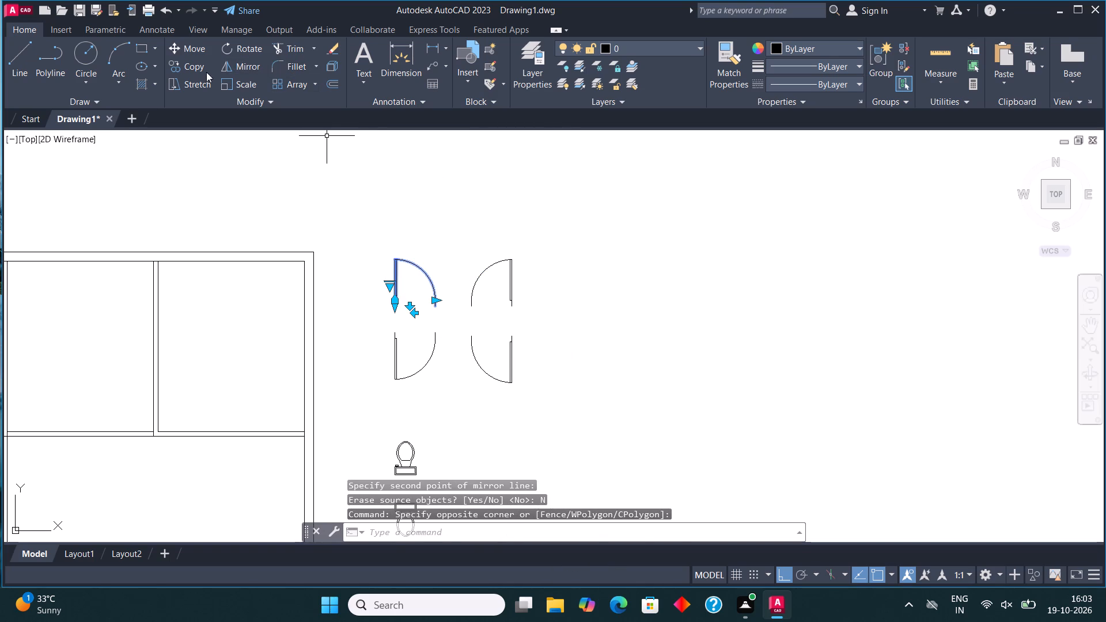
pyautogui.click(203, 66)
pyautogui.scroll(-2, 366, 381)
pyautogui.scroll(2, 372, 350)
pyautogui.click(378, 348)
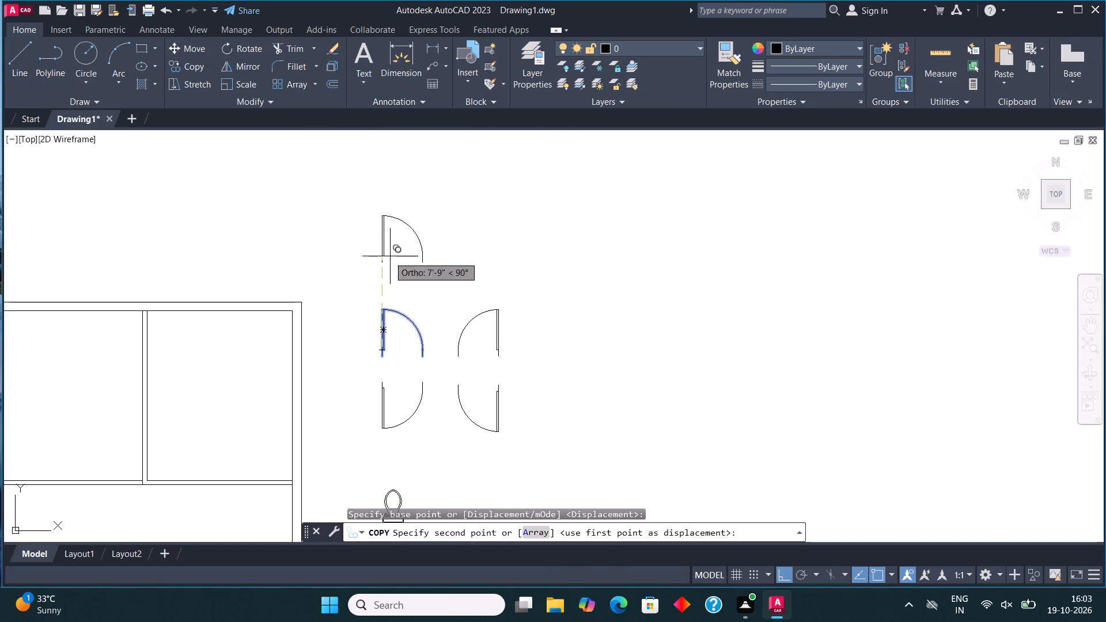
pyautogui.moveTo(390, 256); pyautogui.dragTo(395, 356, button='middle')
pyautogui.click(395, 313)
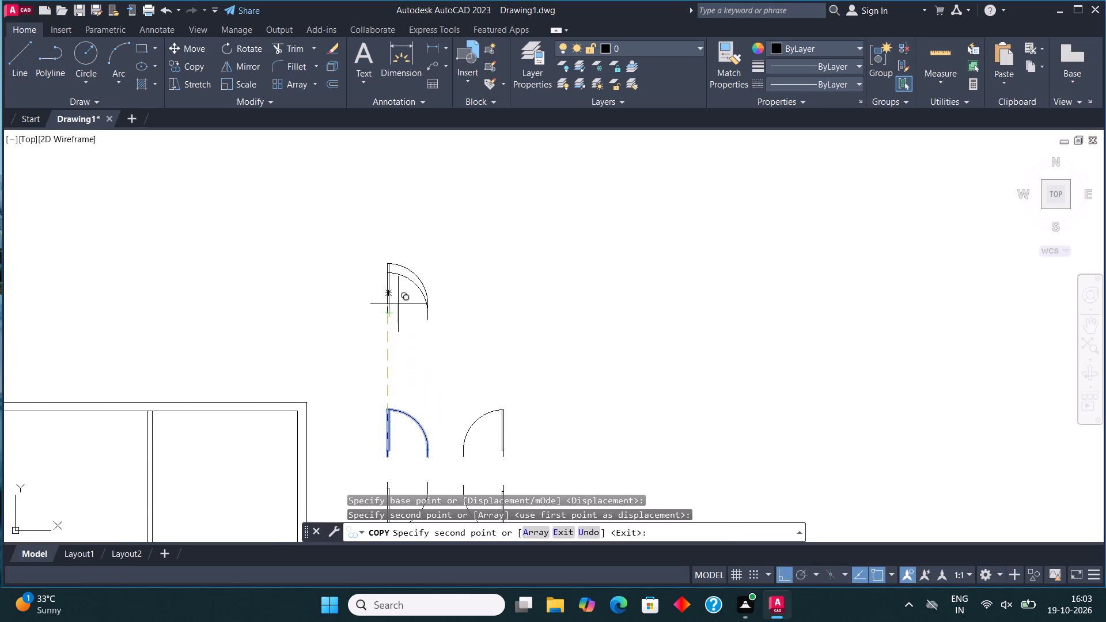
pyautogui.press('Escape')
# Rotate the copied door above the group by 90°.
pyautogui.click(388, 301)
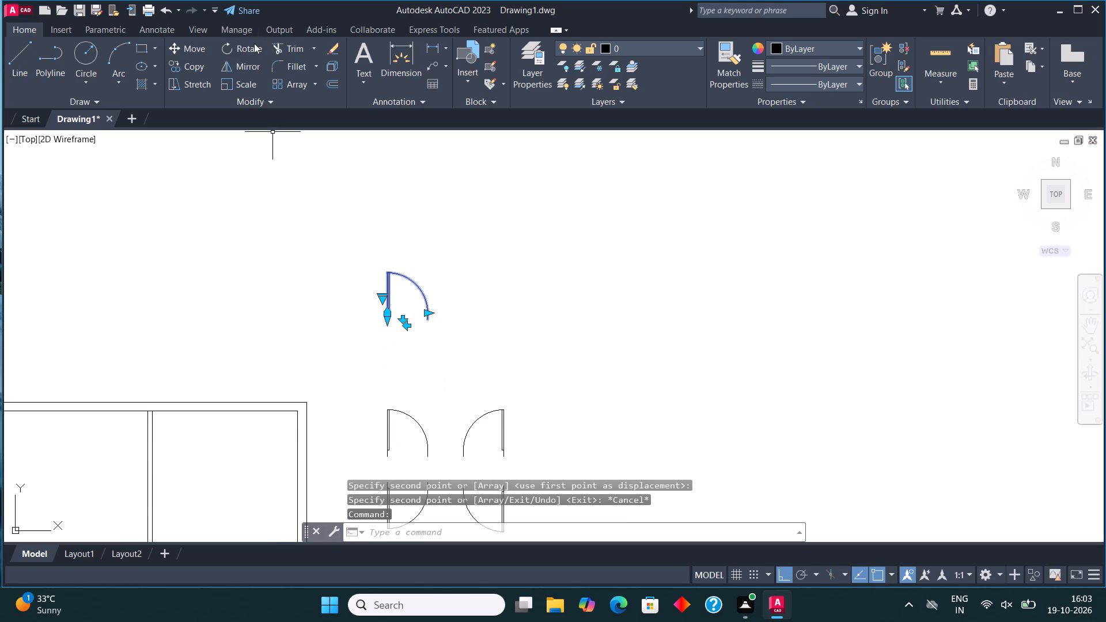
pyautogui.click(254, 43)
pyautogui.click(416, 305)
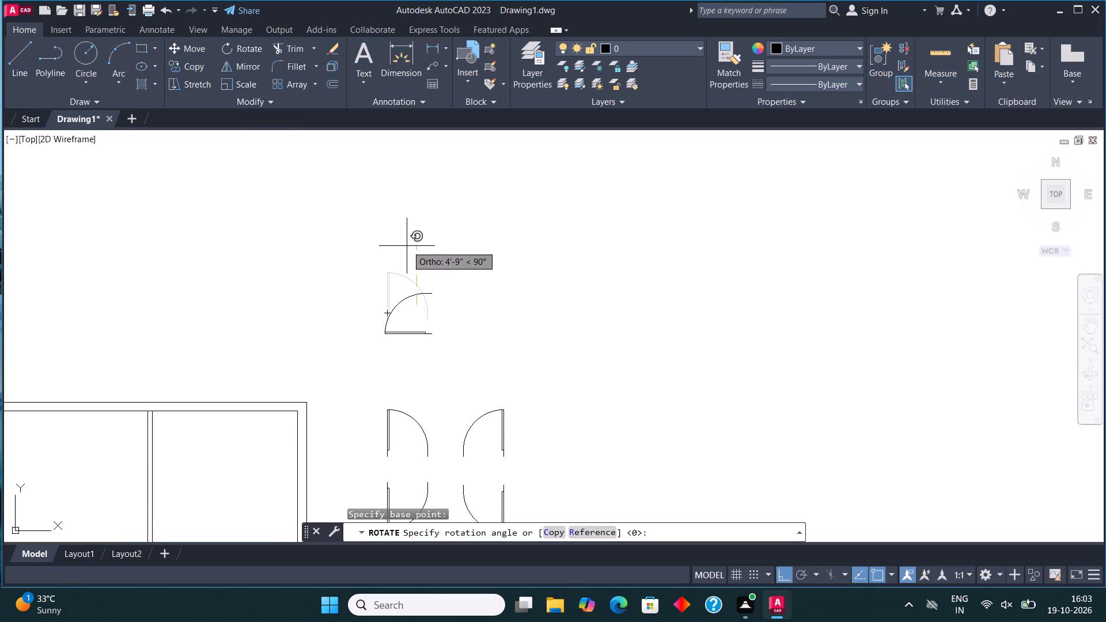
pyautogui.click(406, 236)
# Mirror the rotated door about a horizontal line above it, keeping the original.
pyautogui.click(404, 294)
pyautogui.click(403, 312)
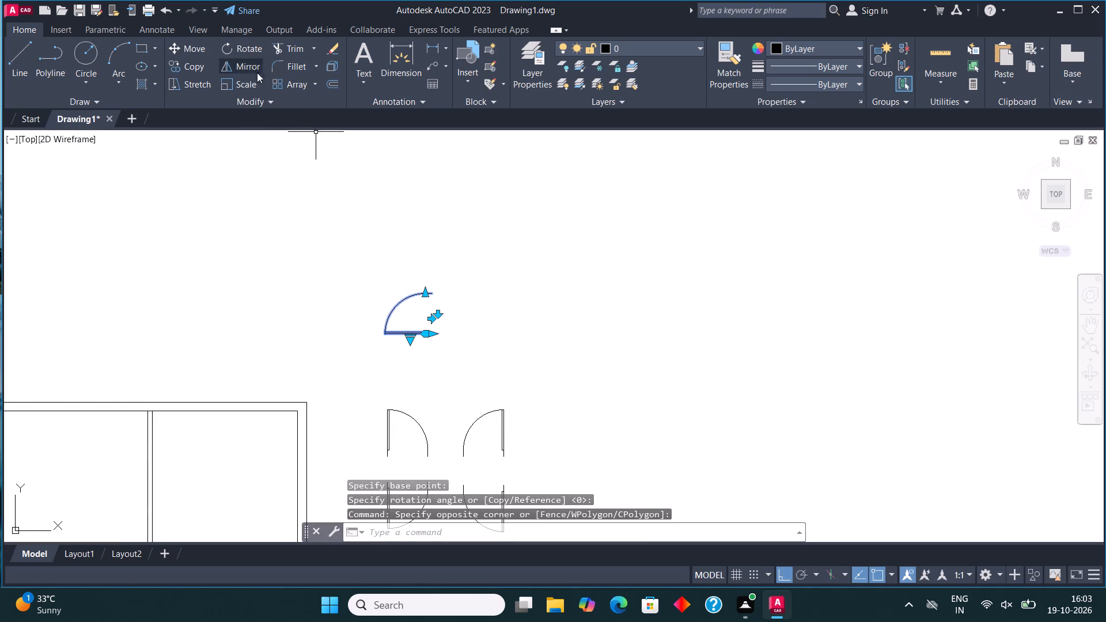
pyautogui.click(254, 69)
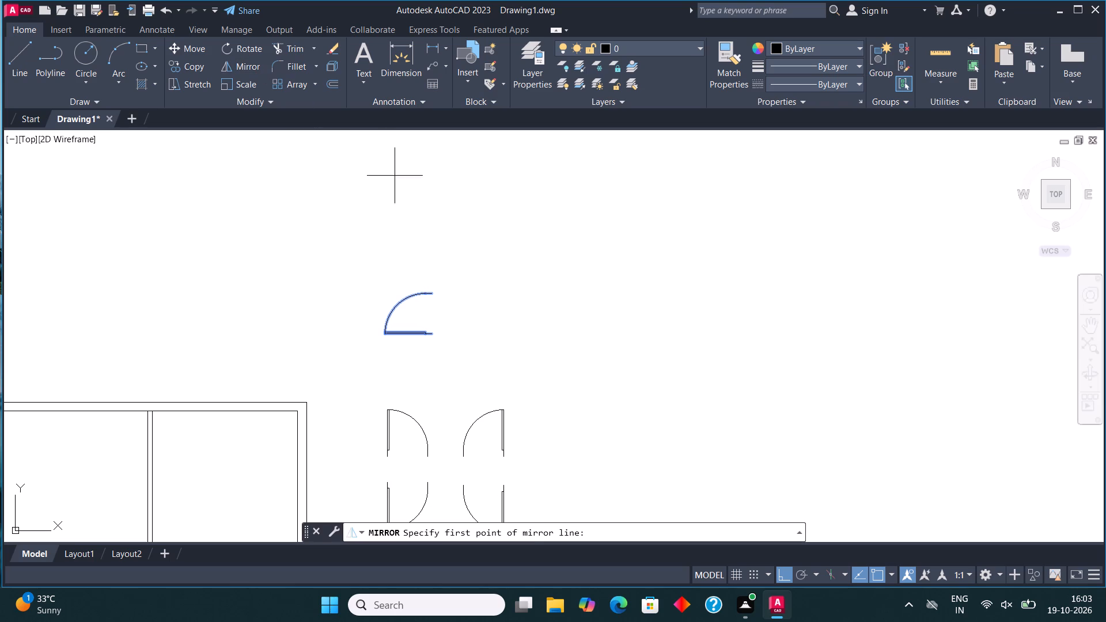
pyautogui.click(419, 278)
pyautogui.click(388, 266)
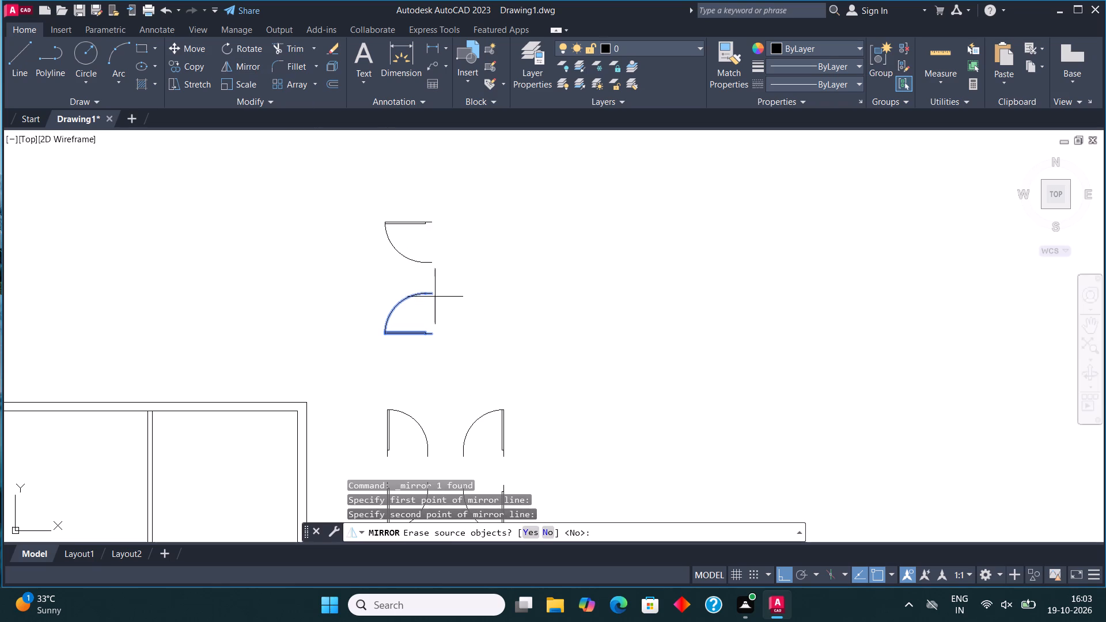
pyautogui.click(546, 530)
# Mirror the lower rotated door about a vertical line to its right, keeping the original.
pyautogui.click(411, 350)
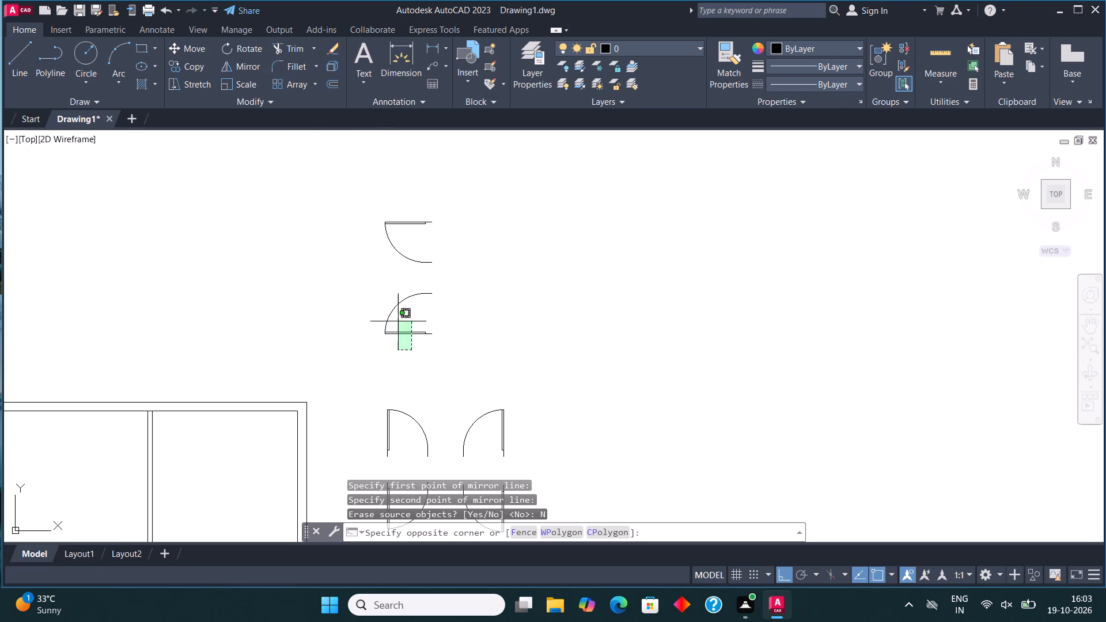
pyautogui.click(397, 318)
pyautogui.click(253, 65)
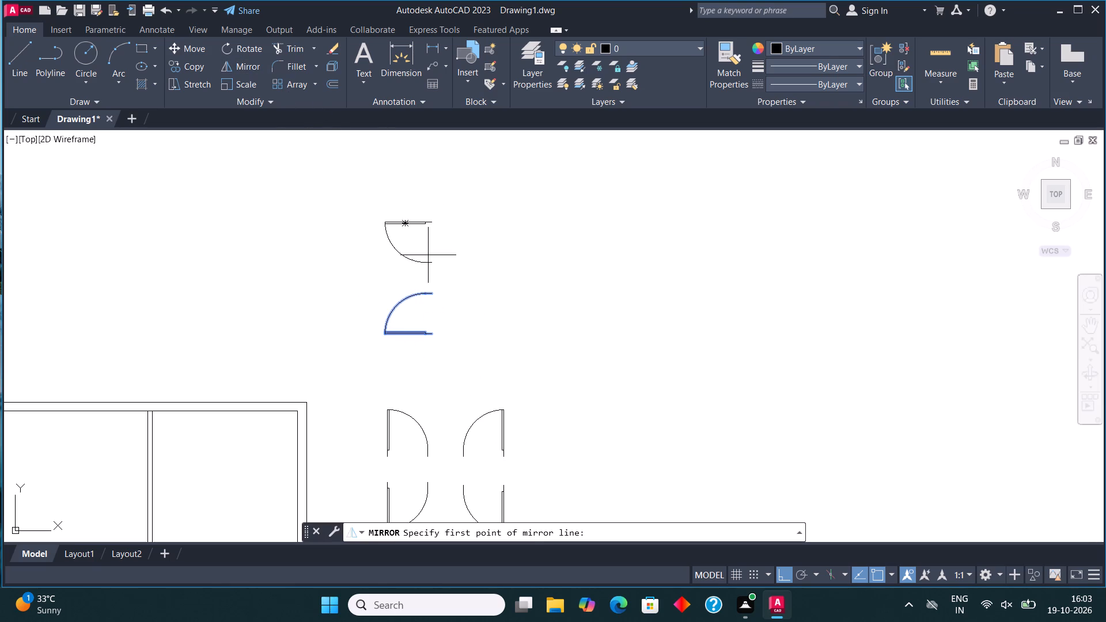
pyautogui.click(450, 313)
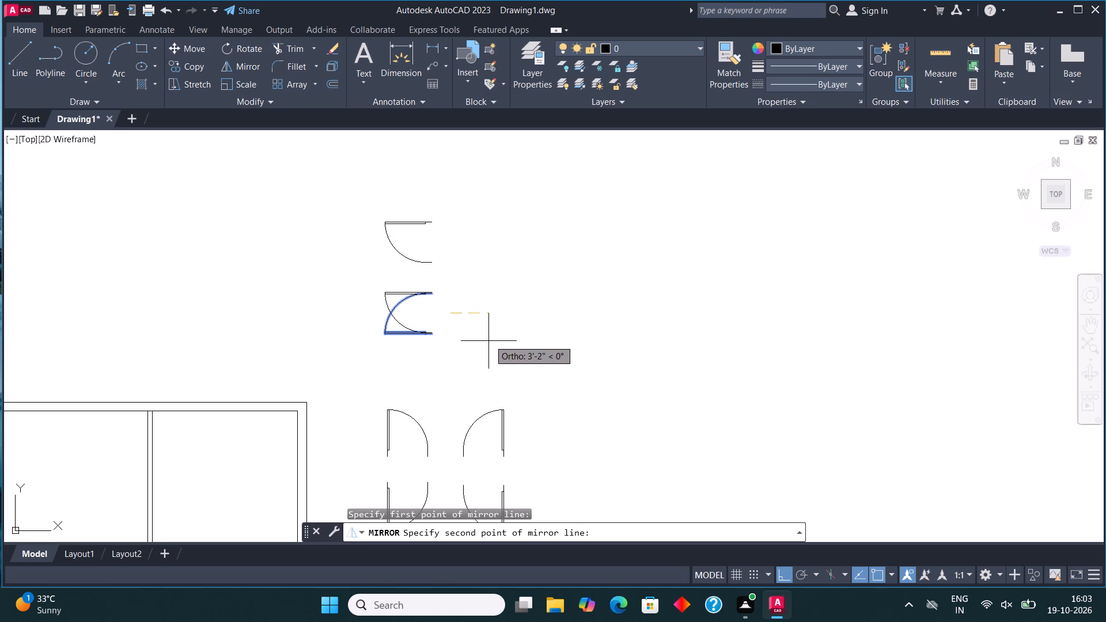
pyautogui.click(459, 360)
pyautogui.click(547, 530)
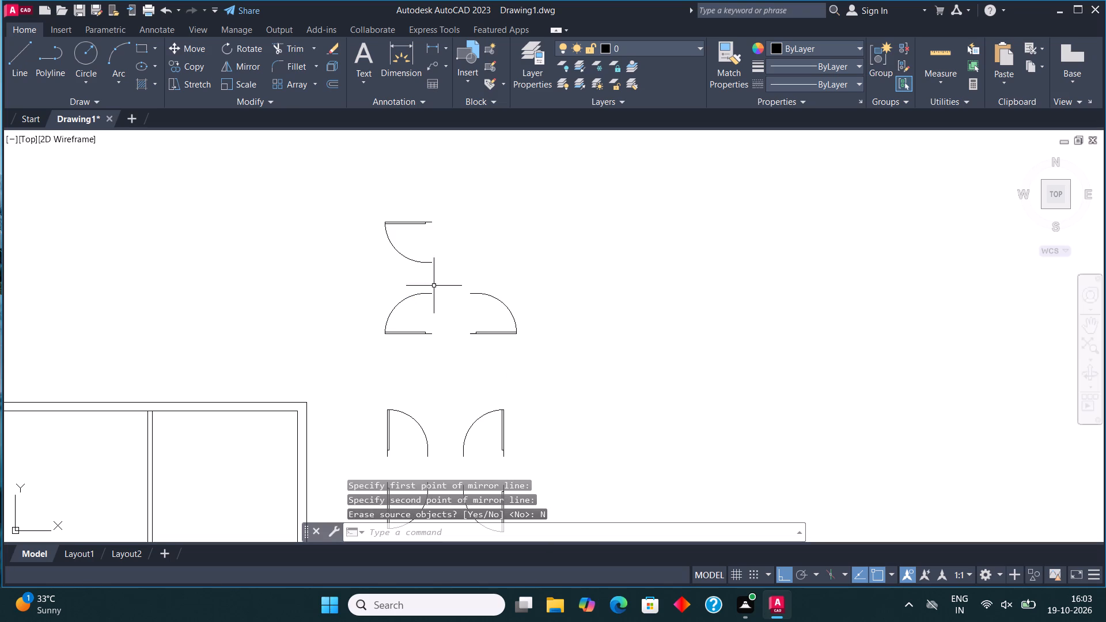
# Mirror the upper rotated door about a vertical line to its right, keeping the original.
pyautogui.click(418, 260)
pyautogui.click(245, 68)
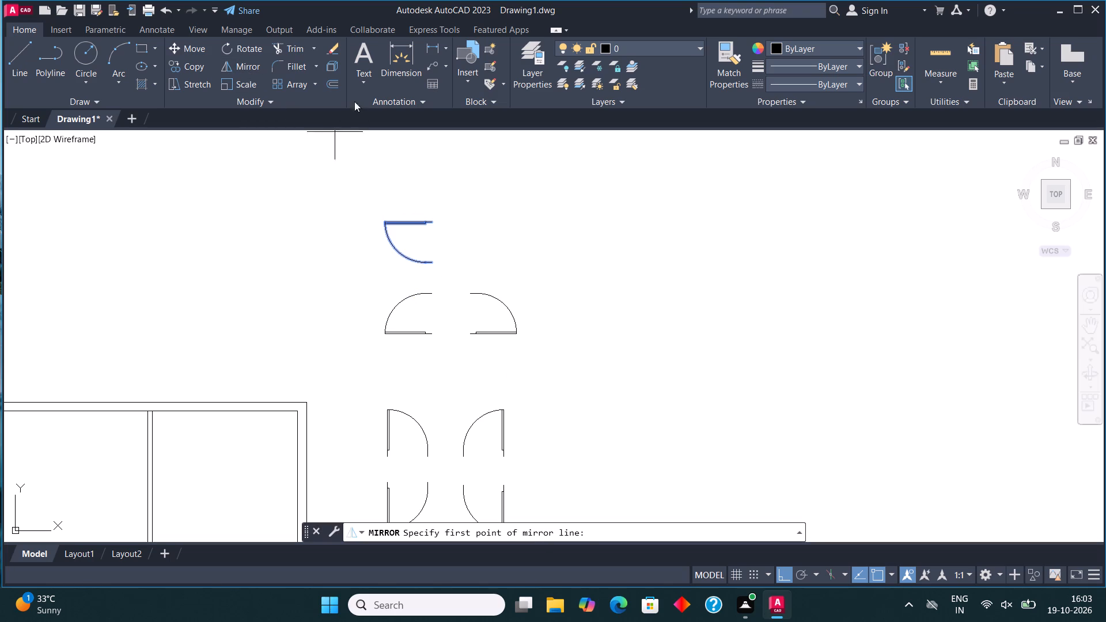
pyautogui.click(453, 239)
pyautogui.click(459, 261)
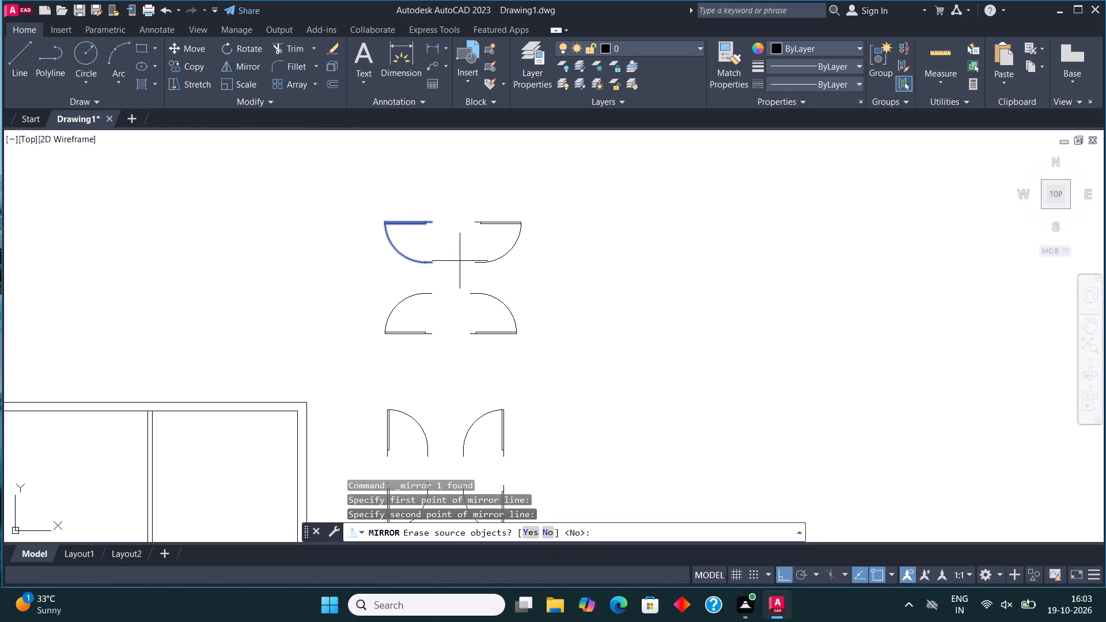
pyautogui.click(548, 529)
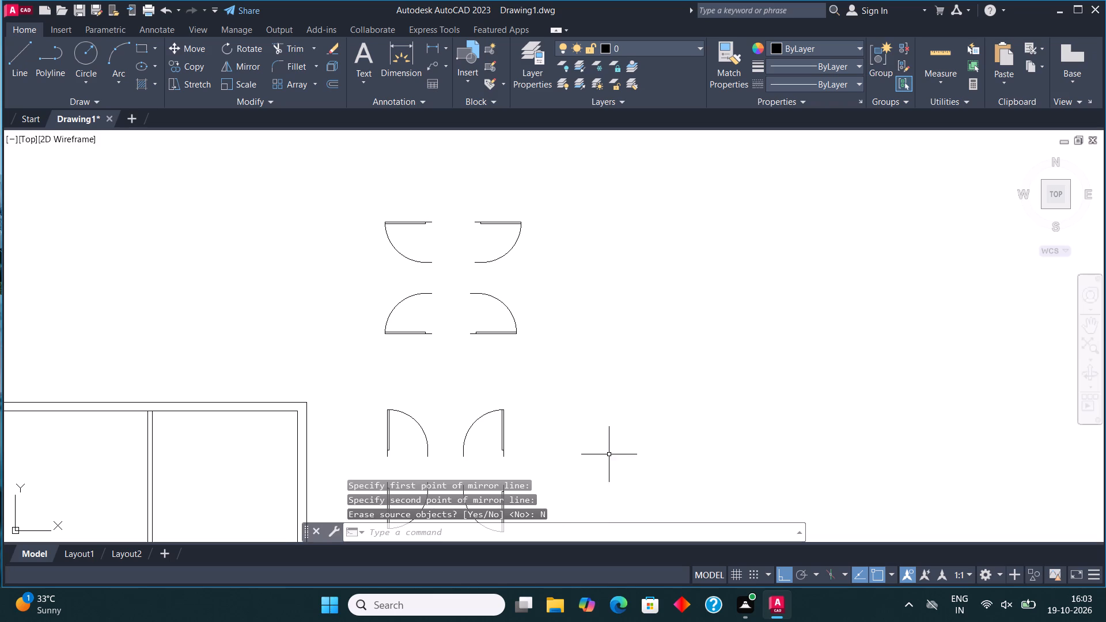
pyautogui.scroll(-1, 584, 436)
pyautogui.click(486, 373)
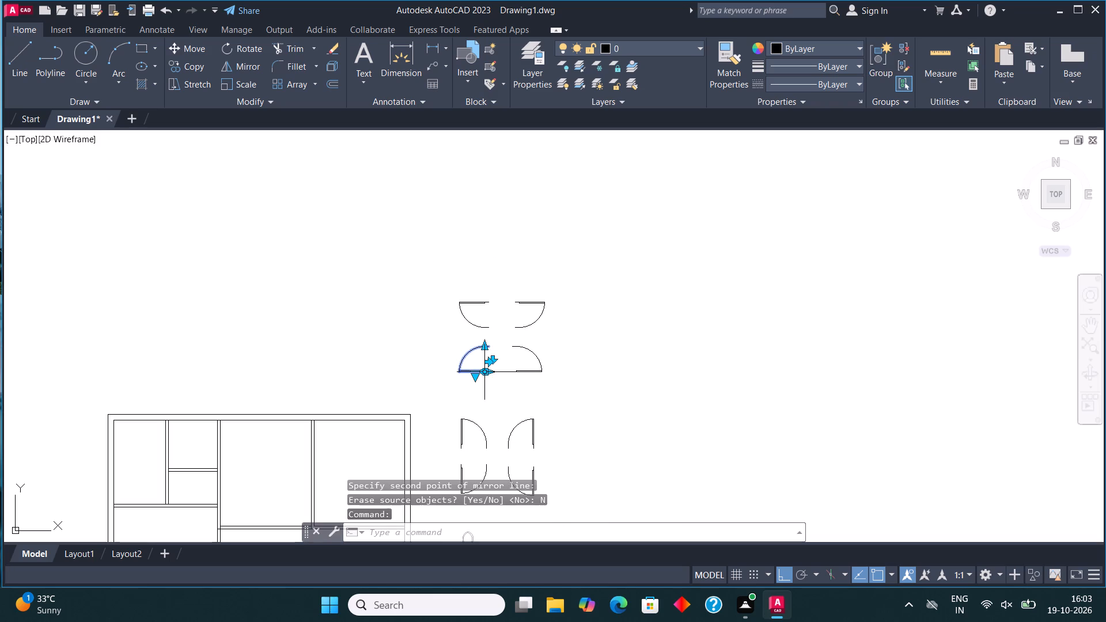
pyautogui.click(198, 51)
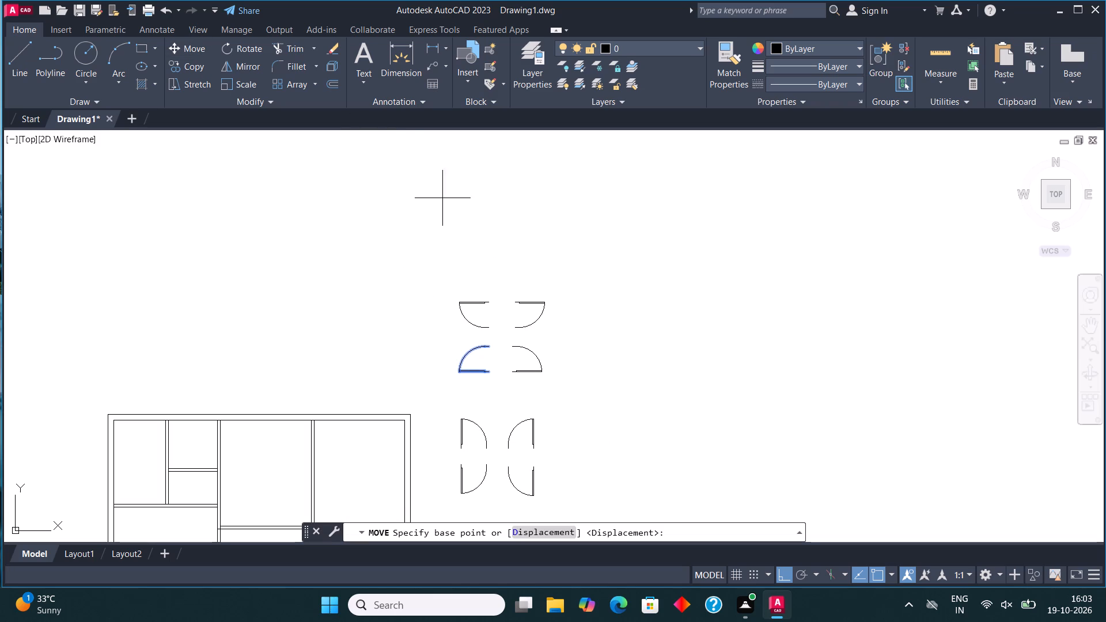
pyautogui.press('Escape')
# Copy the lower-left rotated door, with Ortho off, onto the top-left room's right partition near its bottom corner, swinging into that room.
pyautogui.moveTo(479, 365); pyautogui.dragTo(479, 373)
pyautogui.click(460, 407)
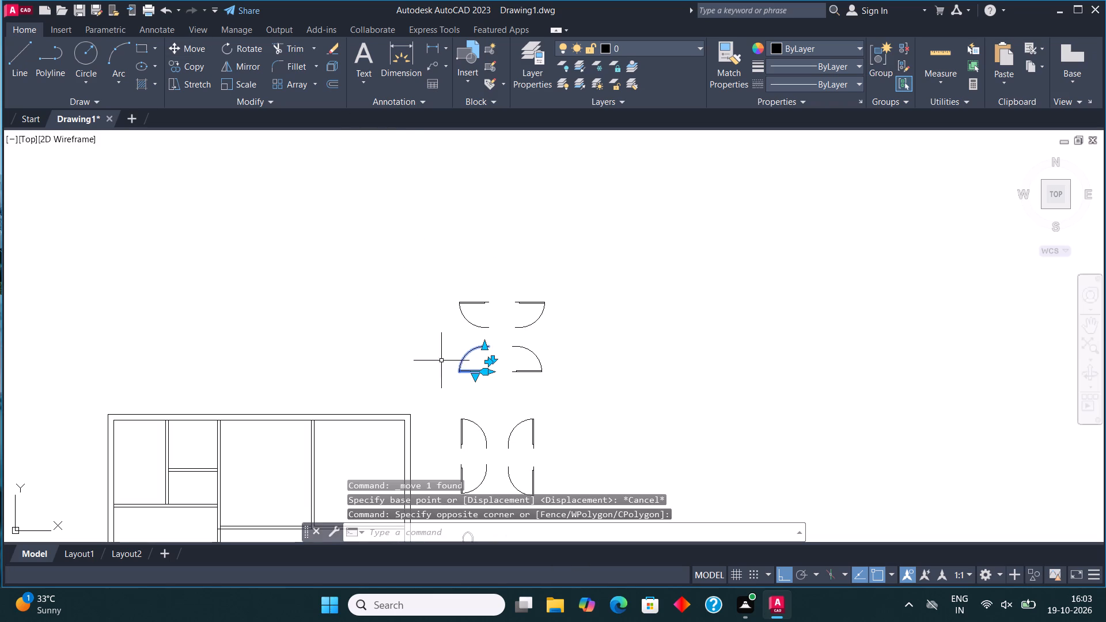
pyautogui.click(184, 62)
pyautogui.scroll(2, 488, 384)
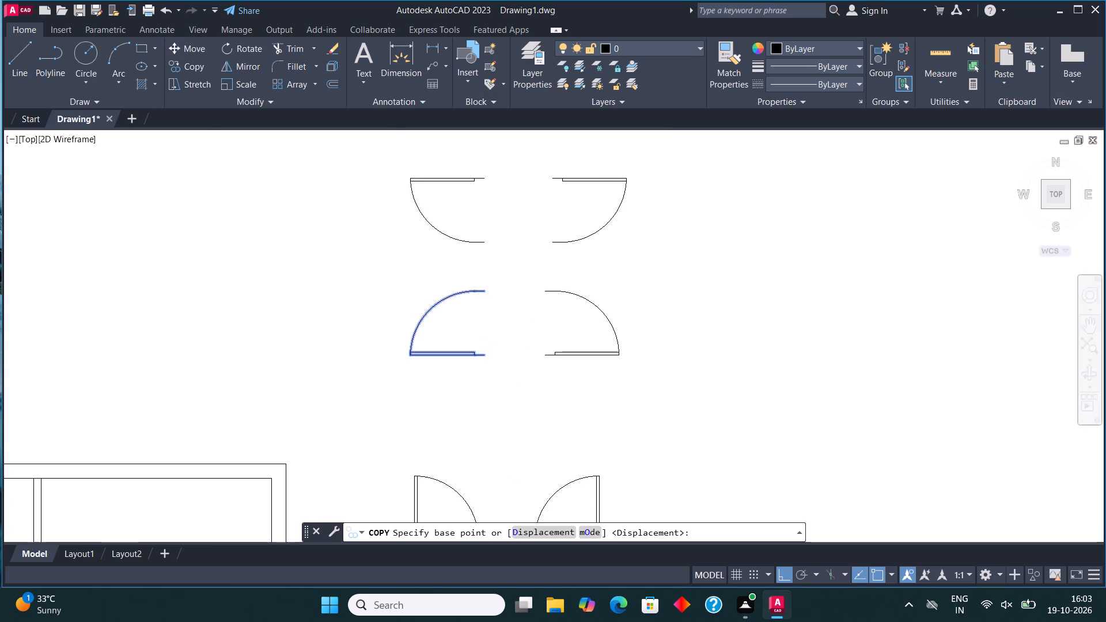
pyautogui.scroll(3, 488, 384)
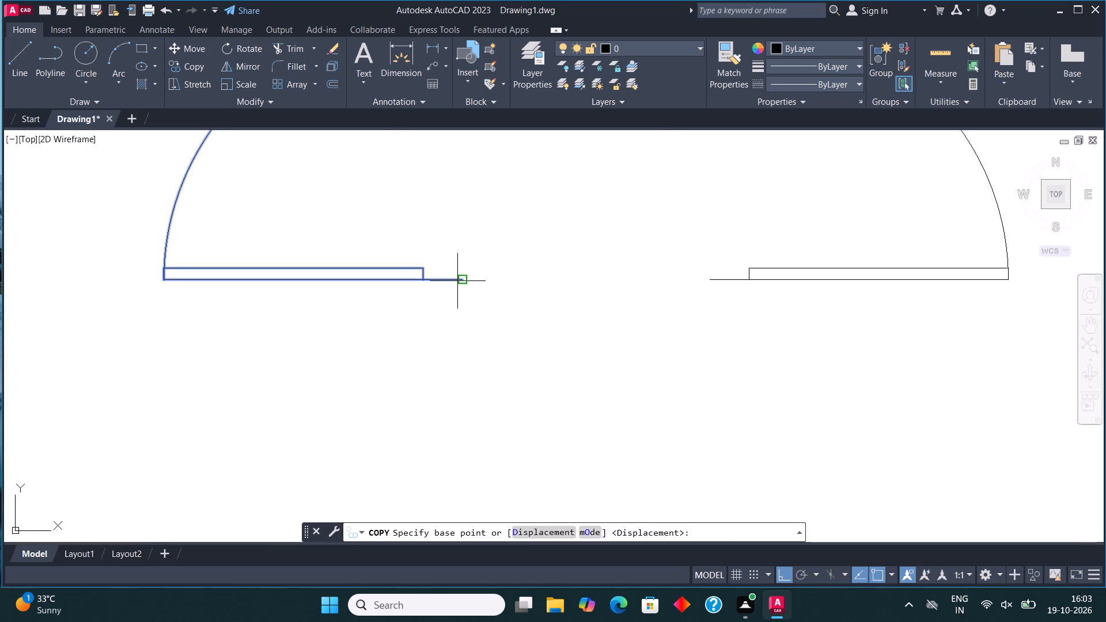
pyautogui.click(457, 281)
pyautogui.scroll(-5, 653, 301)
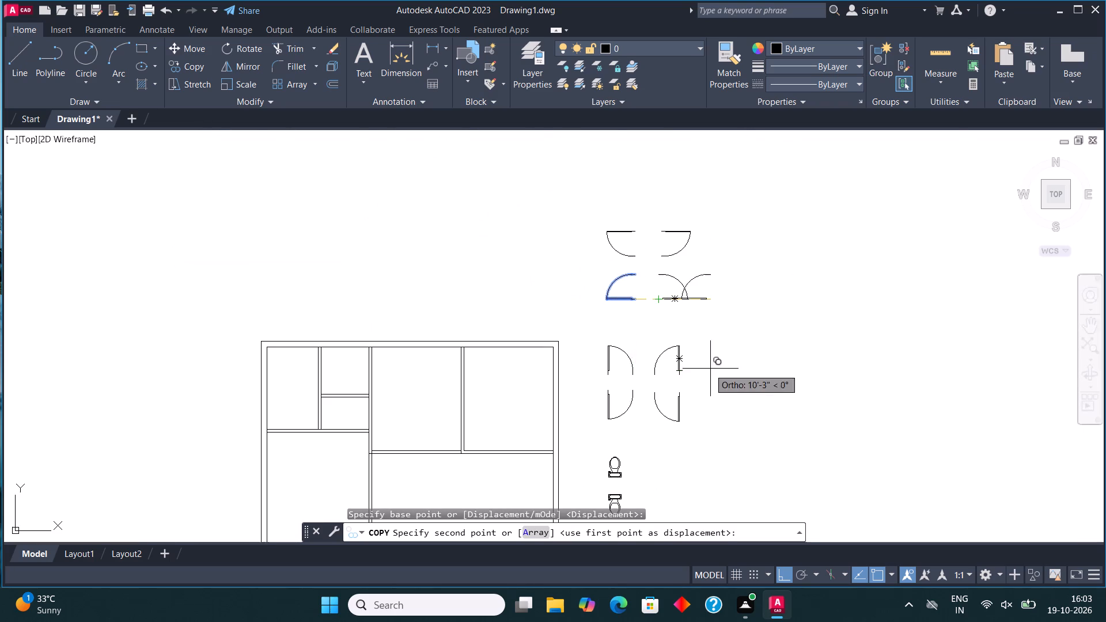
pyautogui.press('F8')
pyautogui.scroll(-2, 689, 352)
pyautogui.scroll(3, 565, 371)
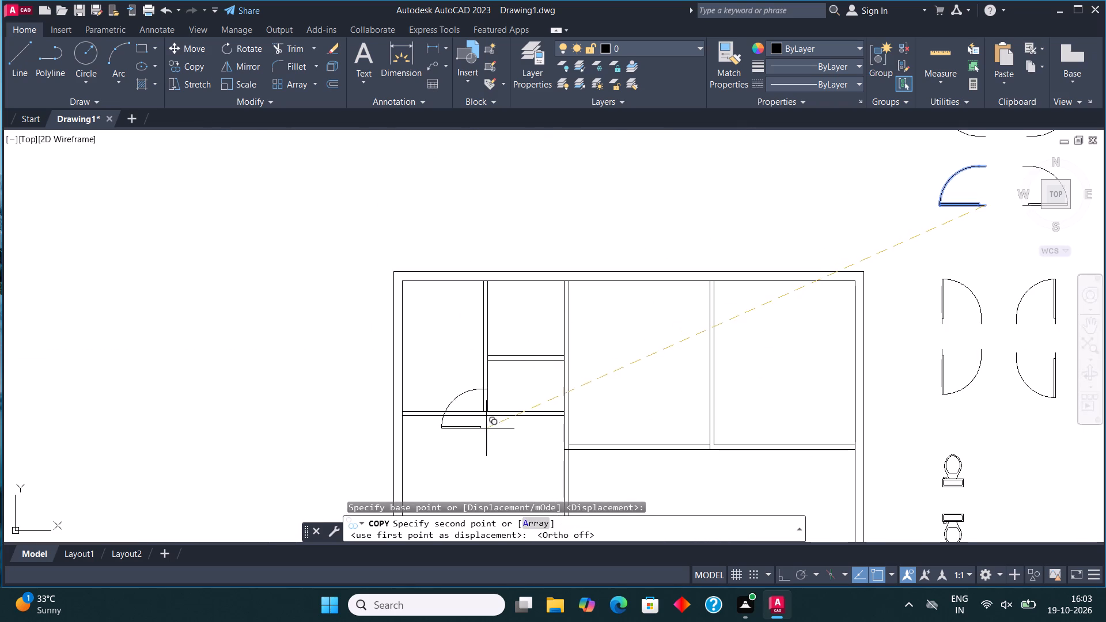
pyautogui.scroll(2, 459, 462)
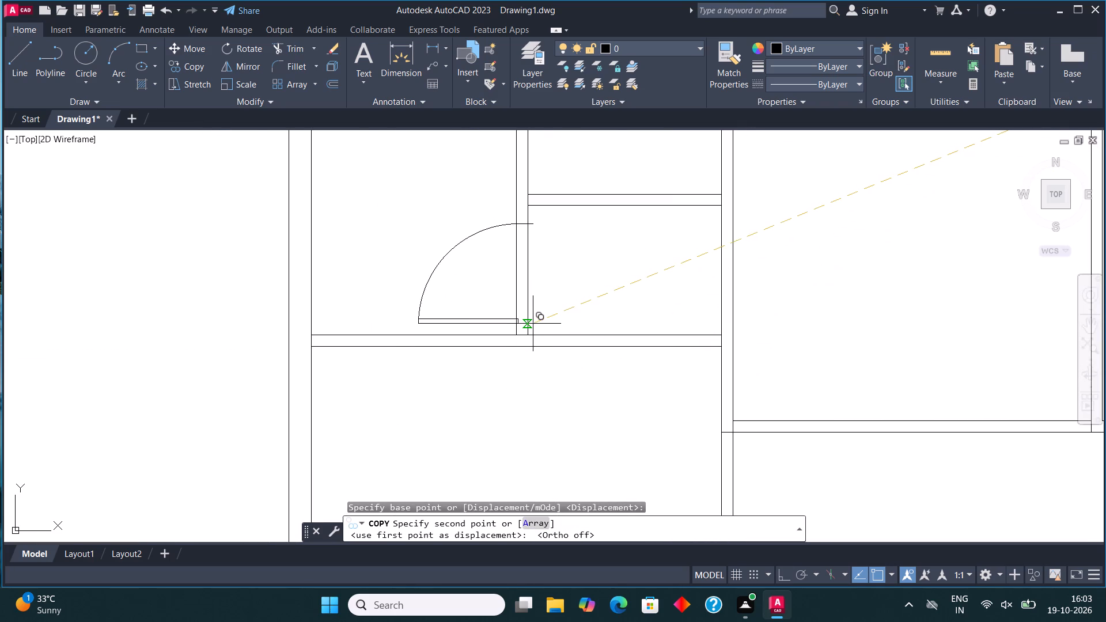
pyautogui.click(526, 326)
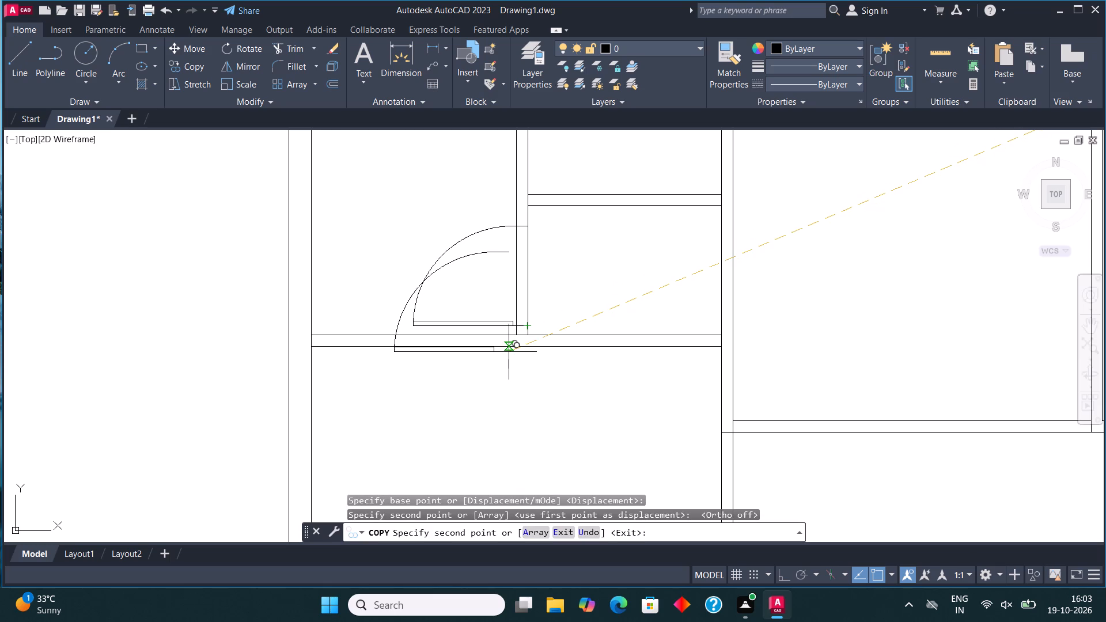
pyautogui.scroll(-5, 531, 383)
pyautogui.press('Escape')
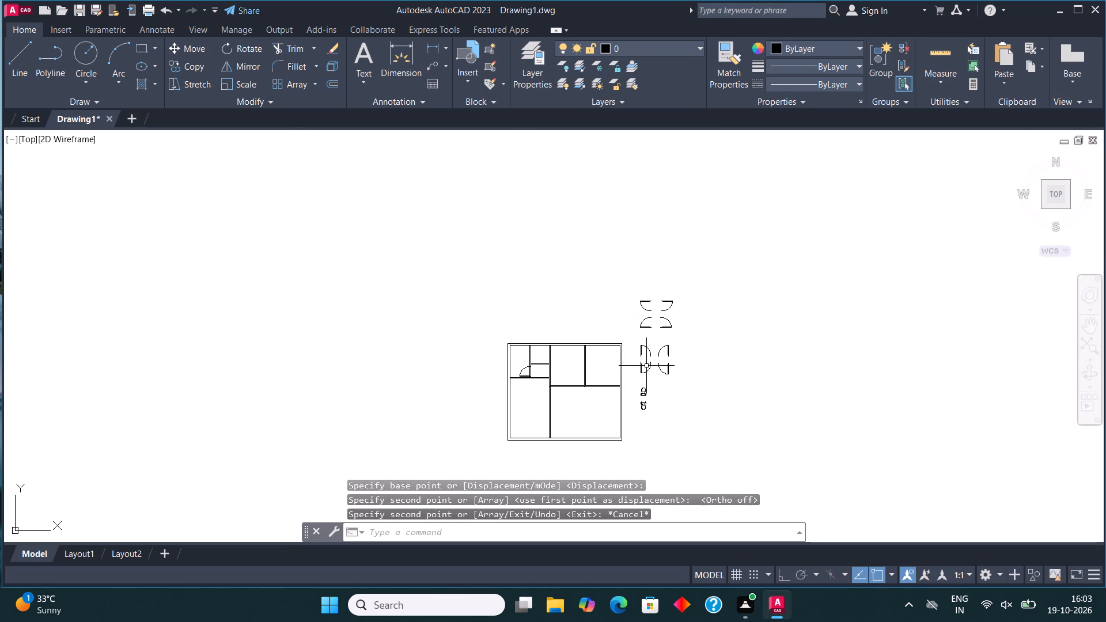
# Copy the lower-right unrotated door onto the horizontal partition above the lower-left room, near its right end, swinging down into that room.
pyautogui.scroll(4, 664, 370)
pyautogui.click(677, 348)
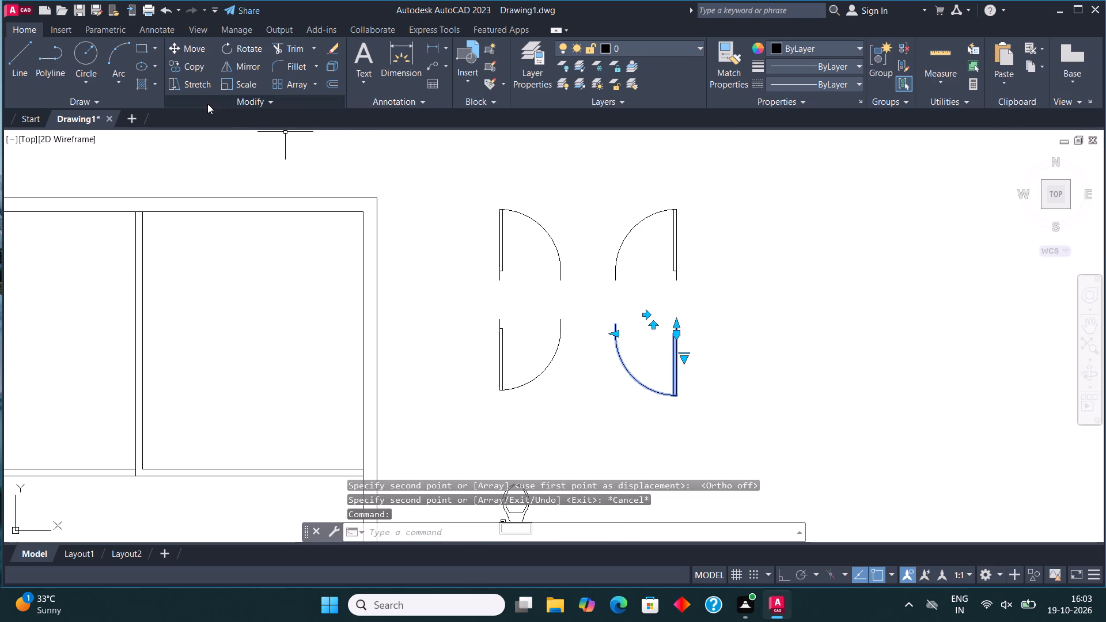
pyautogui.click(192, 59)
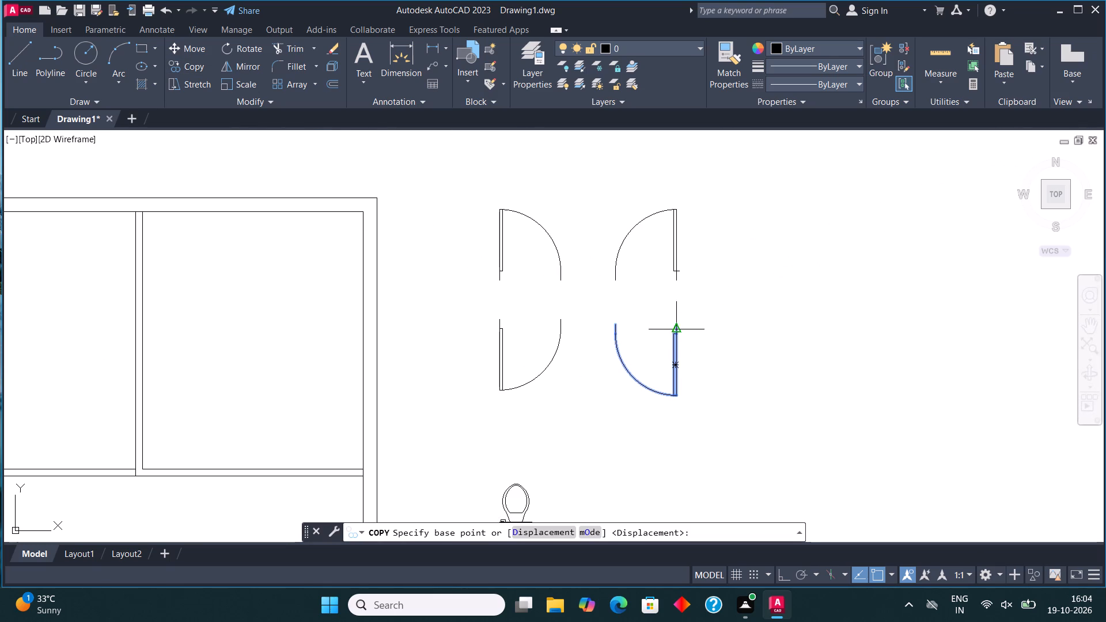
pyautogui.click(673, 324)
pyautogui.scroll(-3, 746, 273)
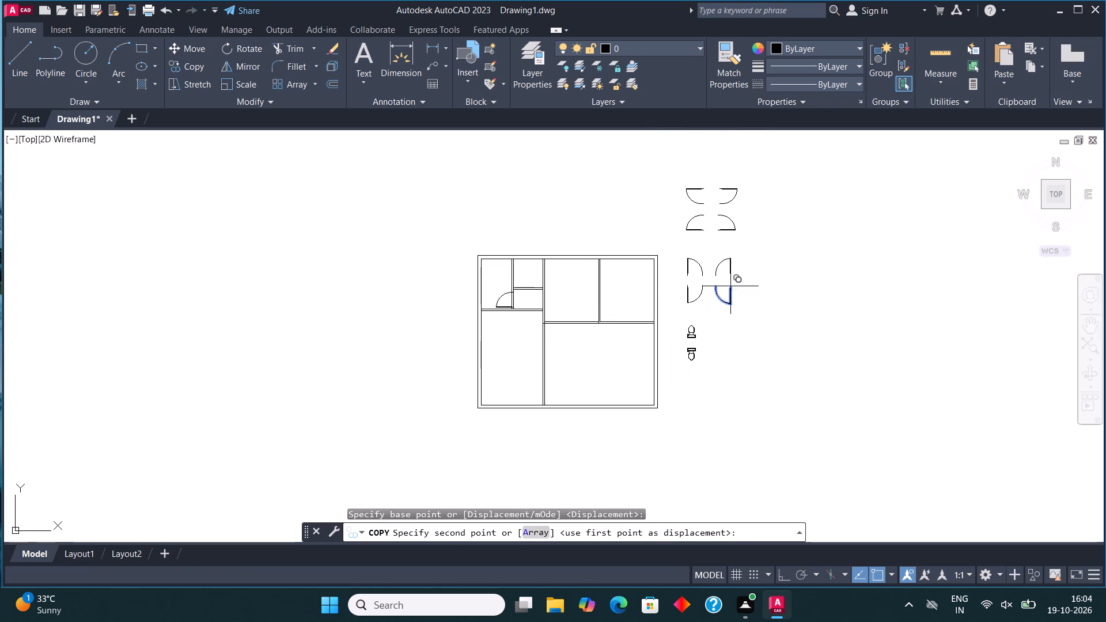
pyautogui.scroll(4, 535, 314)
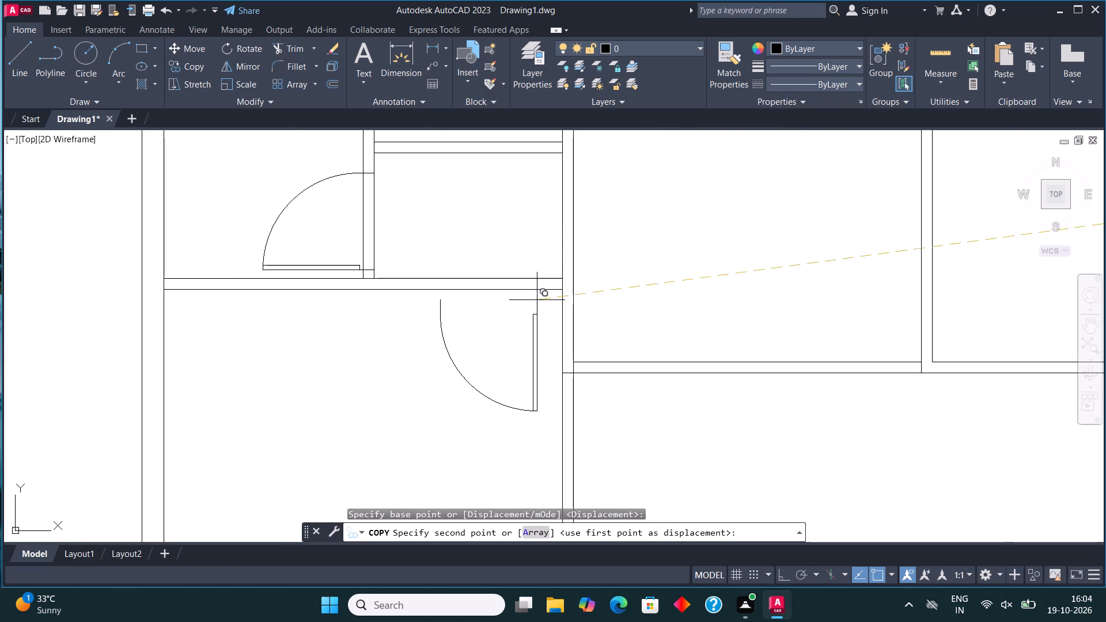
pyautogui.click(547, 282)
pyautogui.scroll(-1, 490, 355)
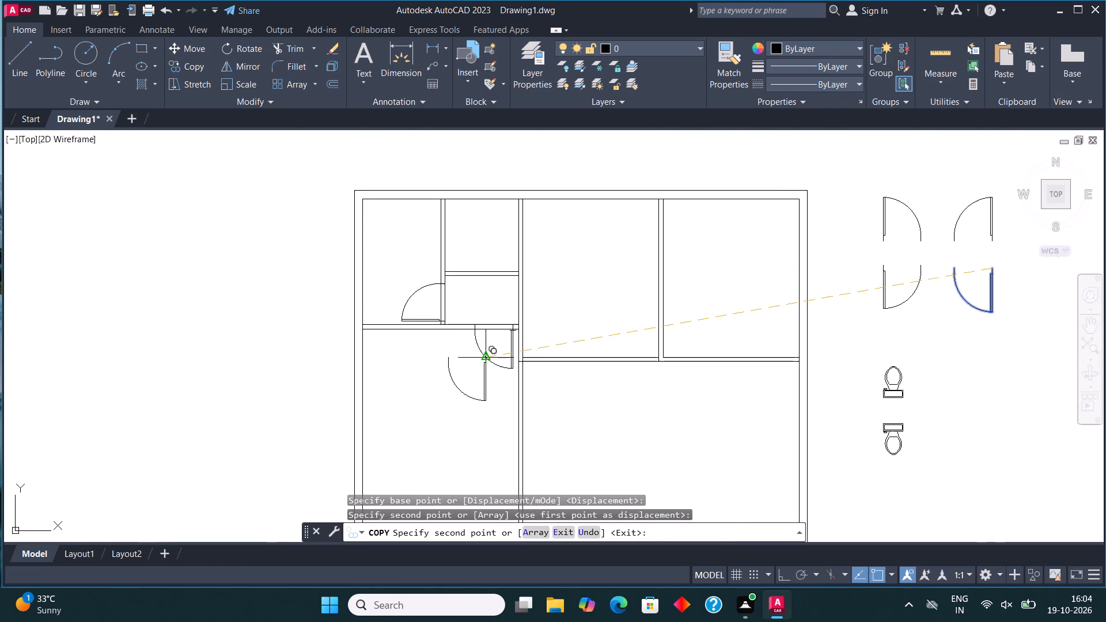
# Copy the upper-left unrotated door onto the short horizontal partition below the second top-left room, swinging up into that room.
pyautogui.scroll(-2, 490, 355)
pyautogui.press('Escape')
pyautogui.scroll(-3, 494, 354)
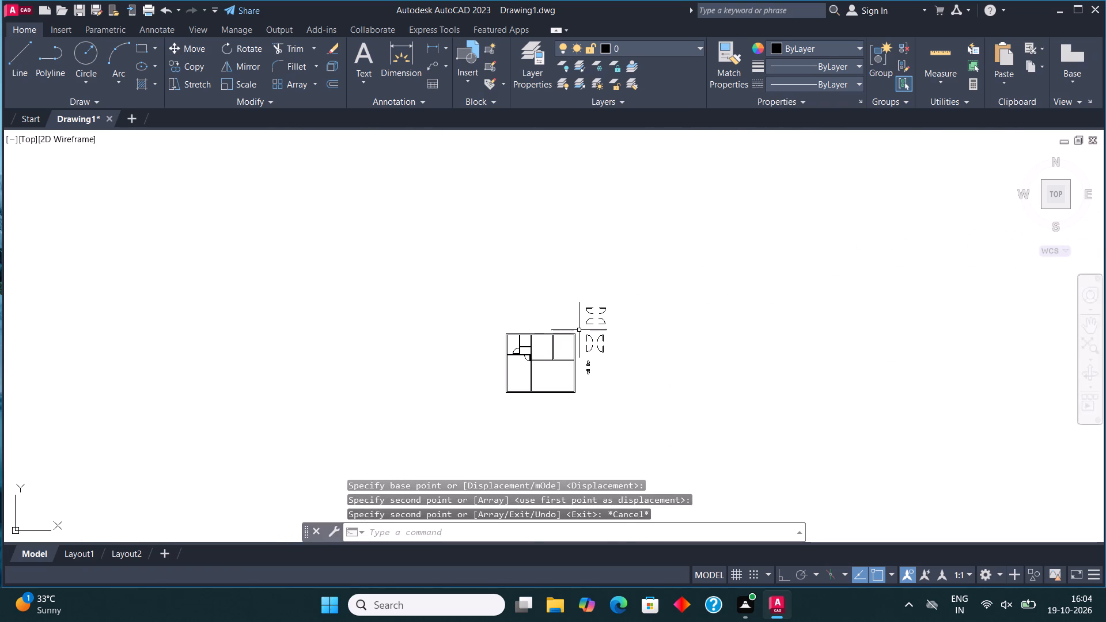
pyautogui.scroll(6, 580, 333)
pyautogui.click(609, 367)
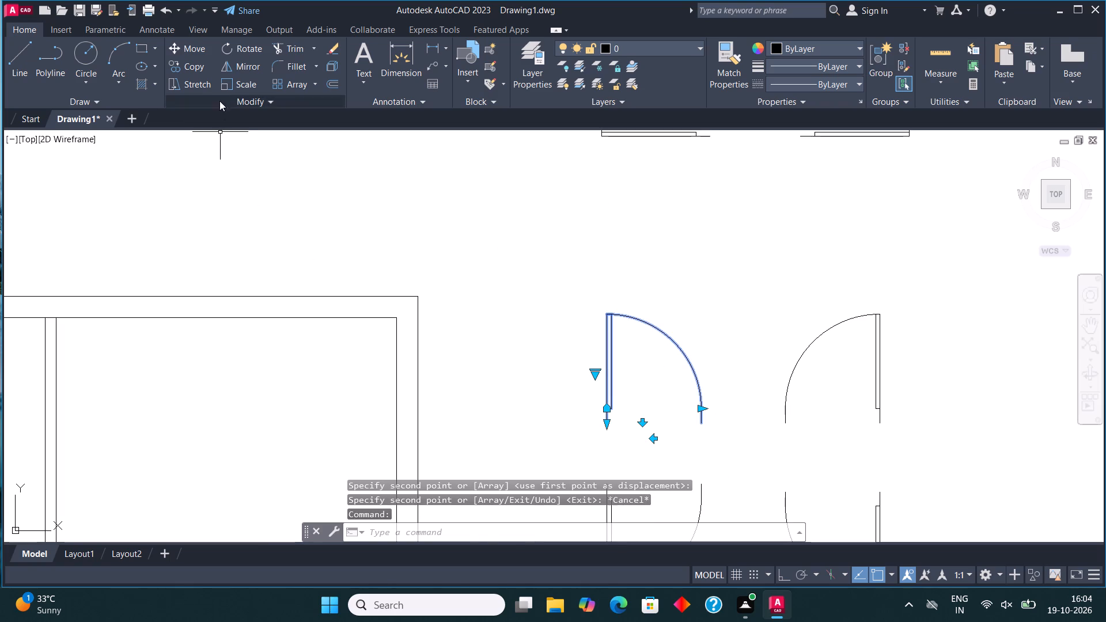
pyautogui.click(192, 66)
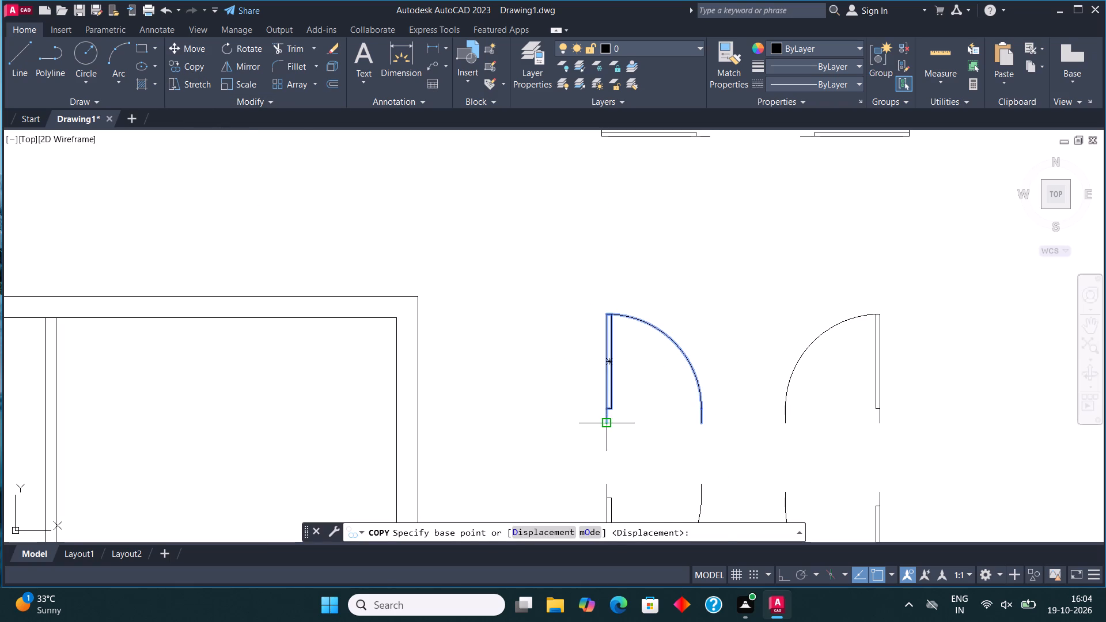
pyautogui.click(607, 424)
pyautogui.scroll(-3, 774, 329)
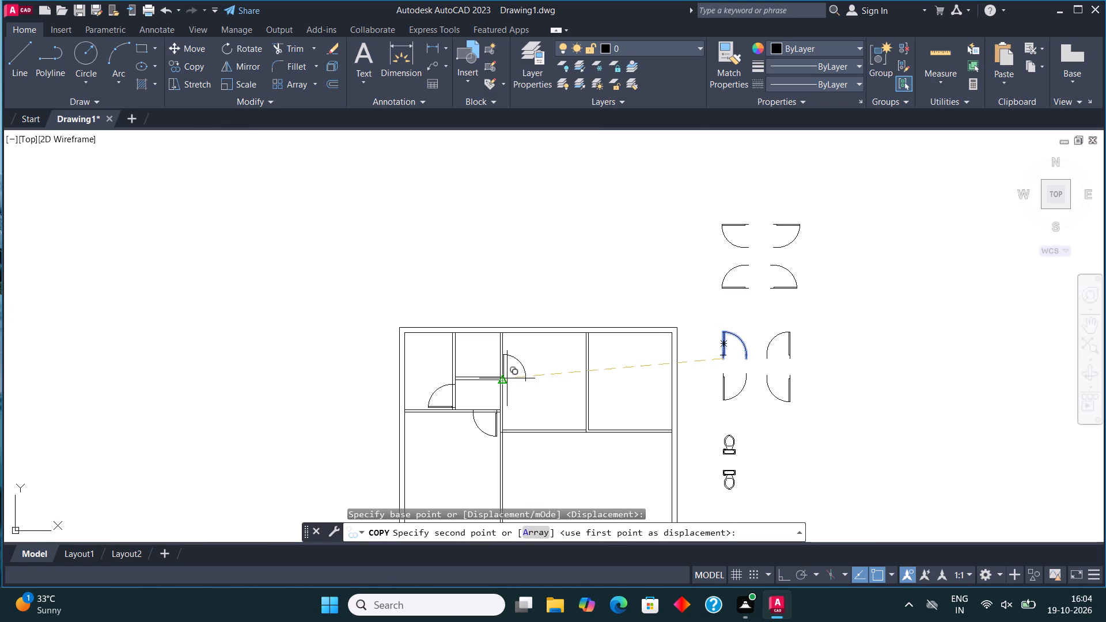
pyautogui.scroll(4, 499, 377)
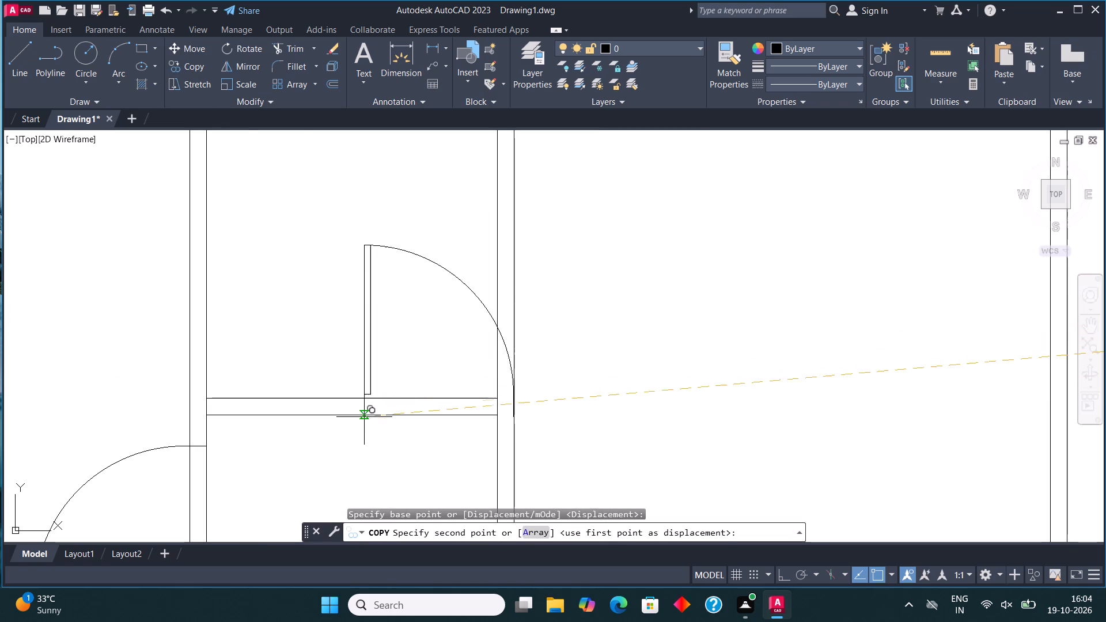
pyautogui.click(334, 417)
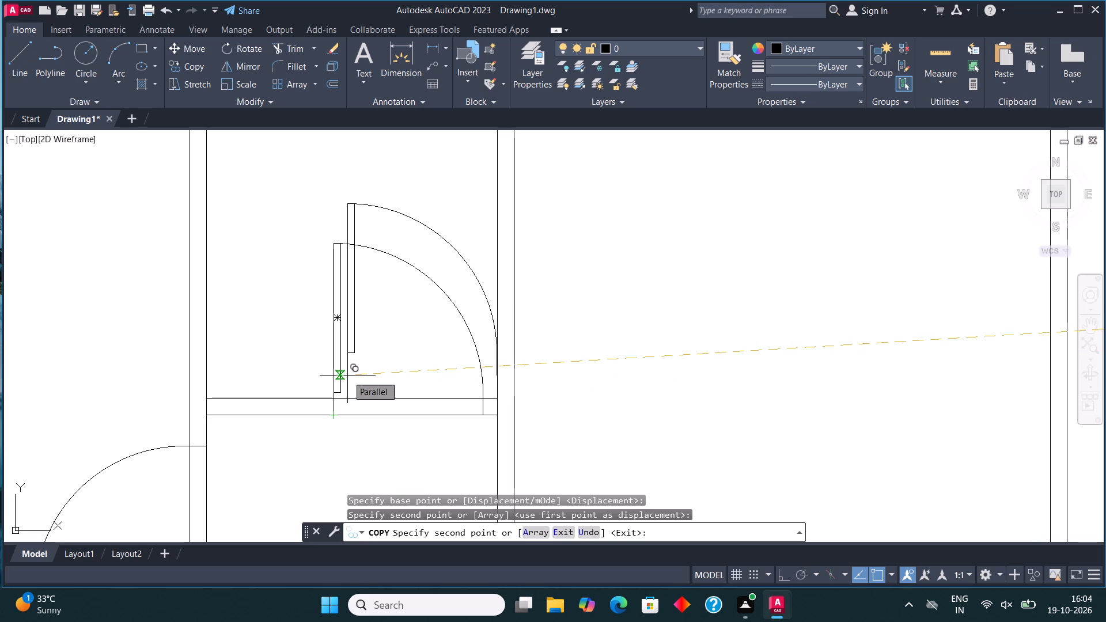
# Place another copy of the same door on the bottom outer wall near the large room's left partition, swinging into that room.
pyautogui.scroll(-6, 350, 395)
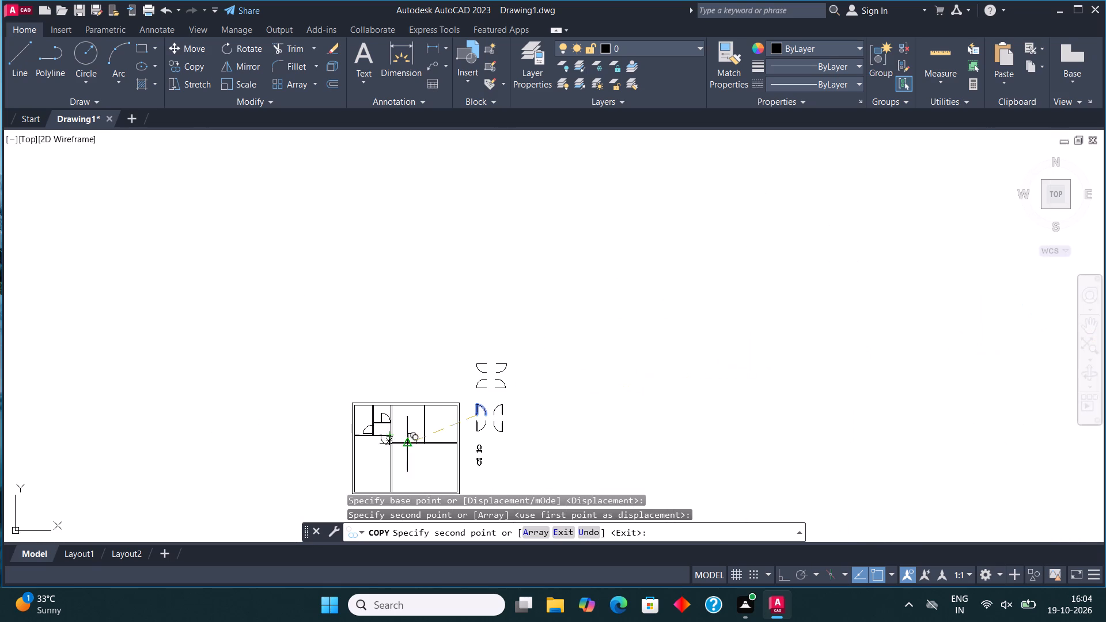
pyautogui.moveTo(430, 460); pyautogui.dragTo(447, 366, button='middle')
pyautogui.scroll(4, 433, 378)
pyautogui.scroll(-3, 425, 389)
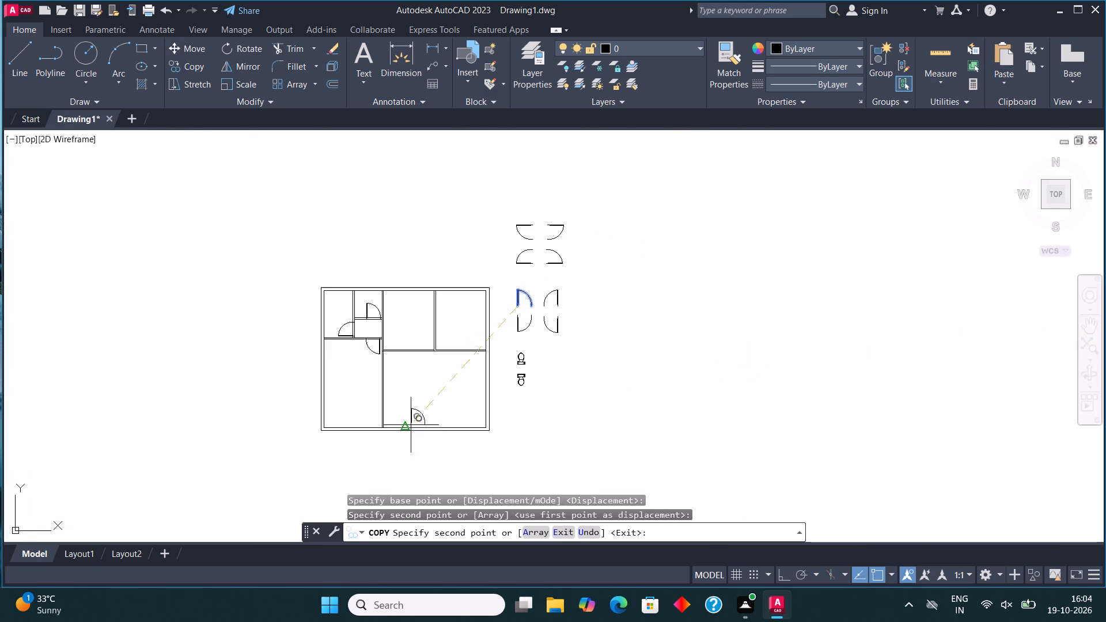
pyautogui.scroll(3, 392, 430)
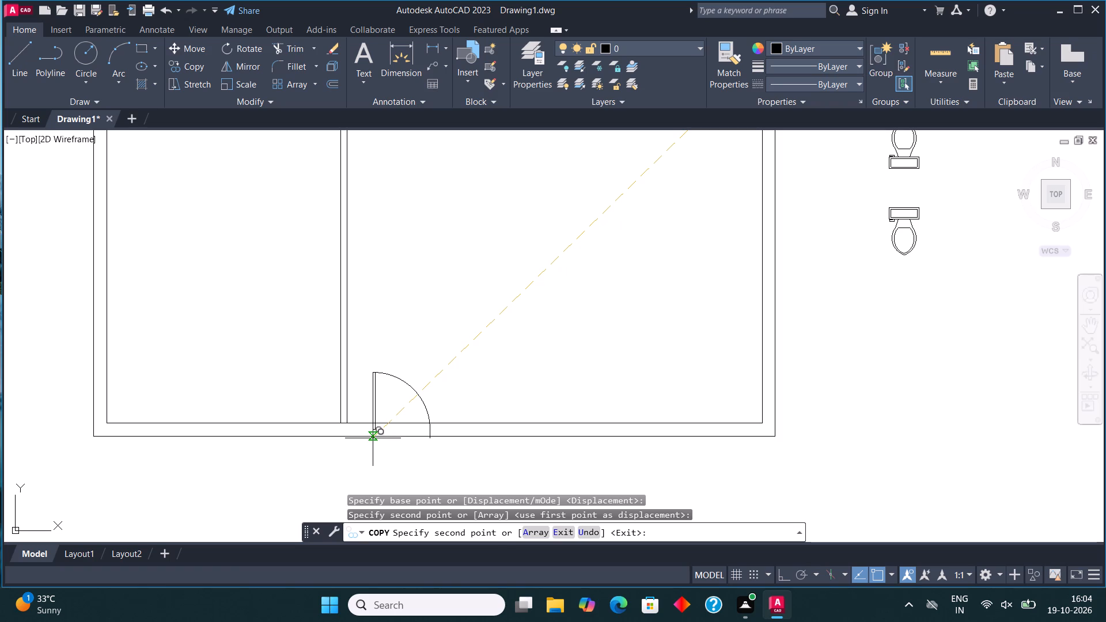
pyautogui.click(373, 438)
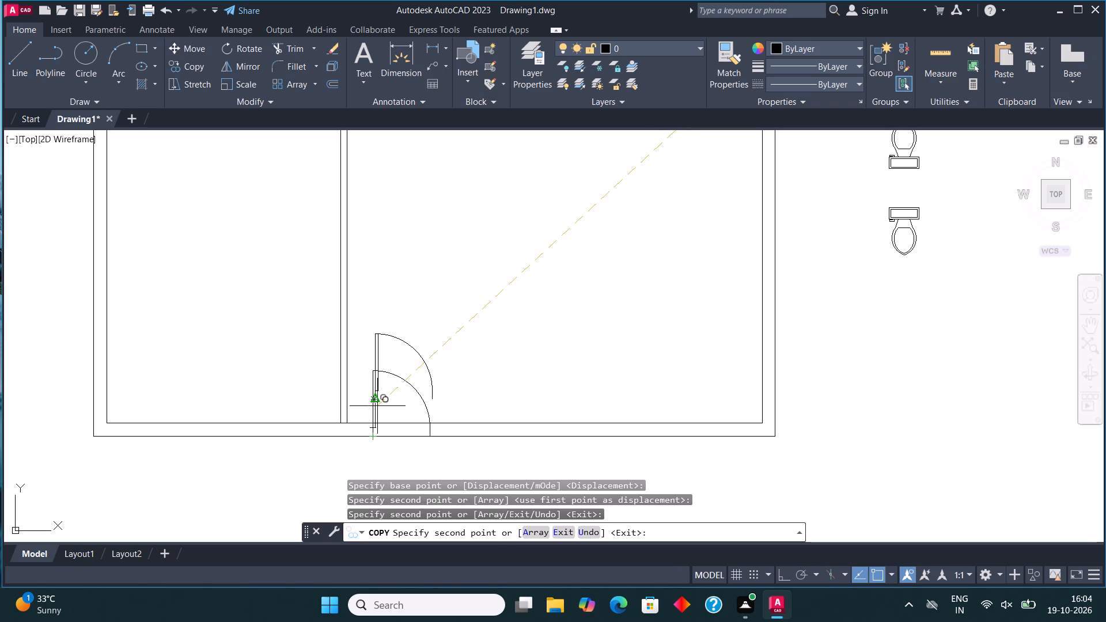
pyautogui.press('Escape')
# Trim the partition lines across the three door openings around the small passage between the upper-left rooms and the lower-left room.
pyautogui.scroll(-3, 382, 403)
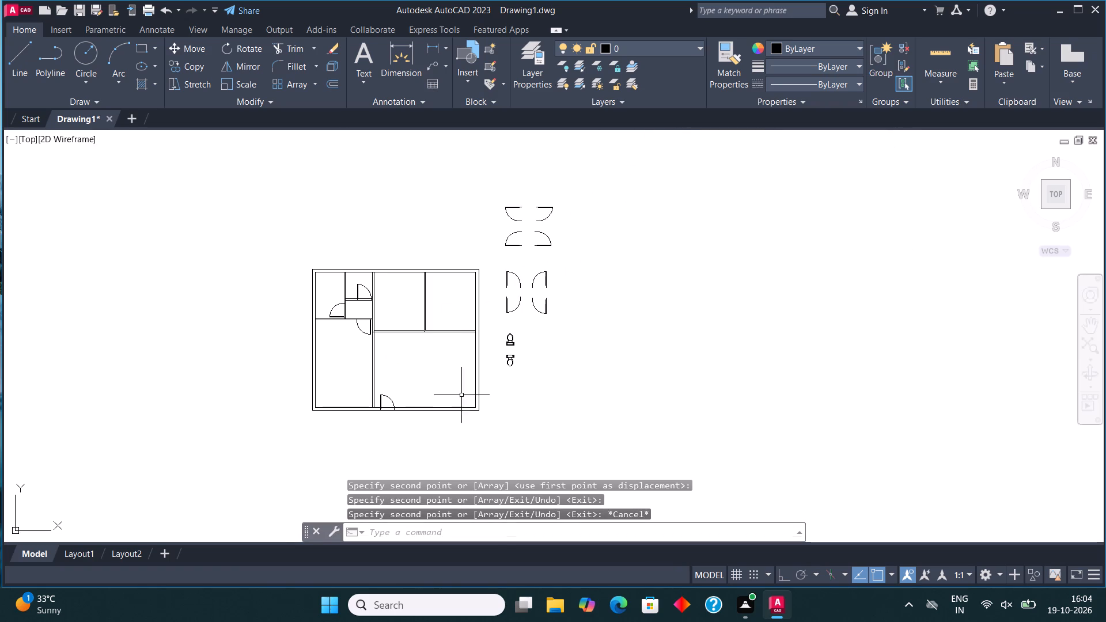
pyautogui.scroll(1, 445, 265)
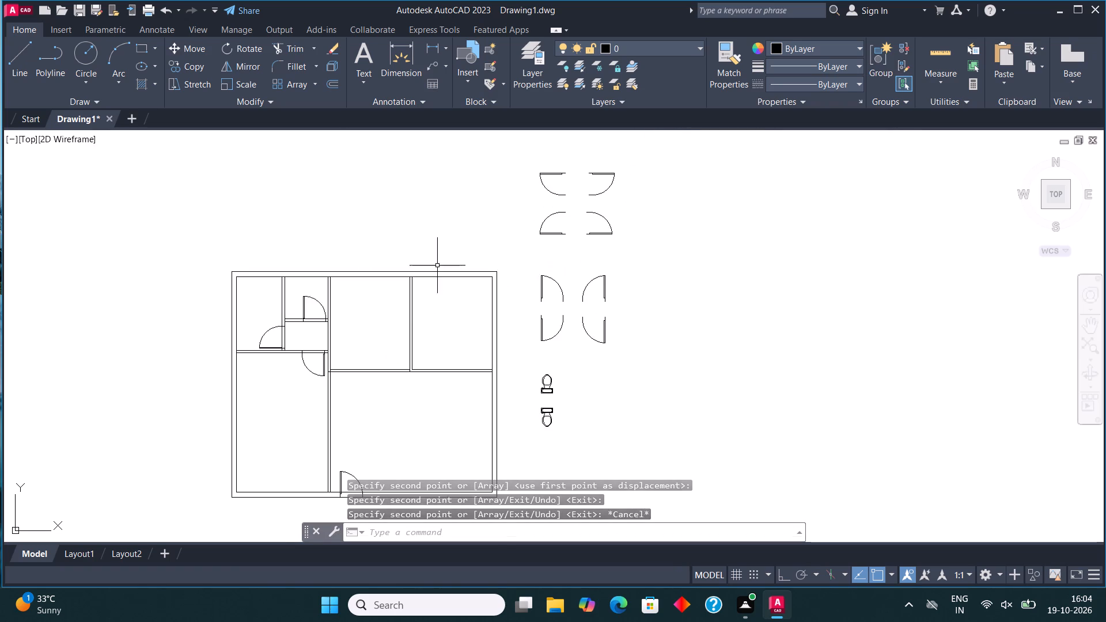
pyautogui.scroll(2, 336, 348)
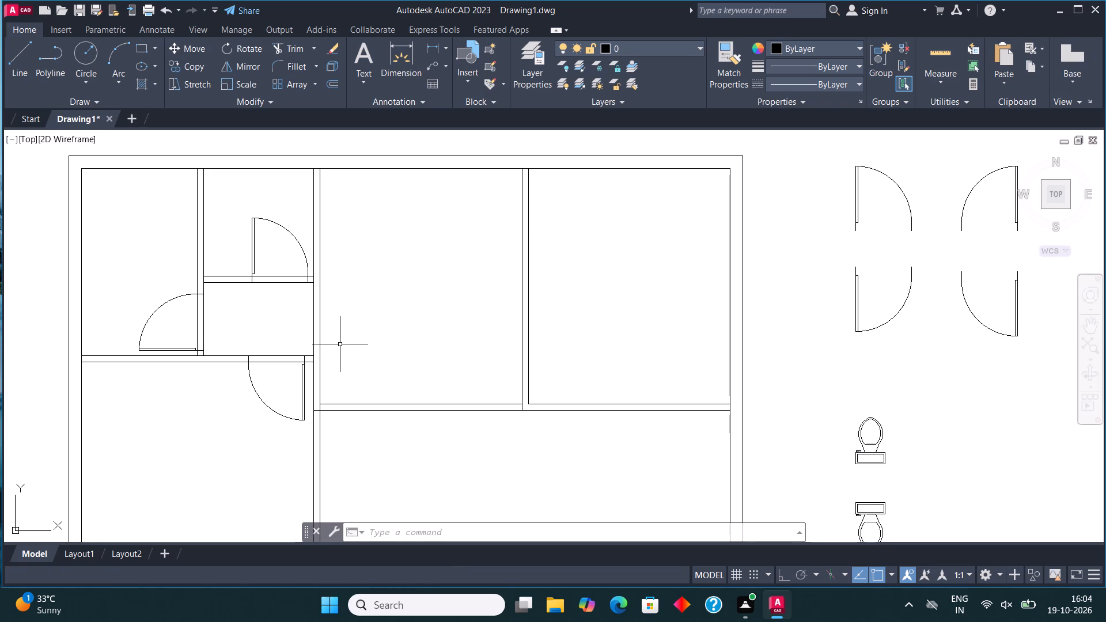
pyautogui.scroll(-1, 364, 394)
pyautogui.moveTo(316, 256); pyautogui.dragTo(427, 246, button='middle')
pyautogui.click(297, 47)
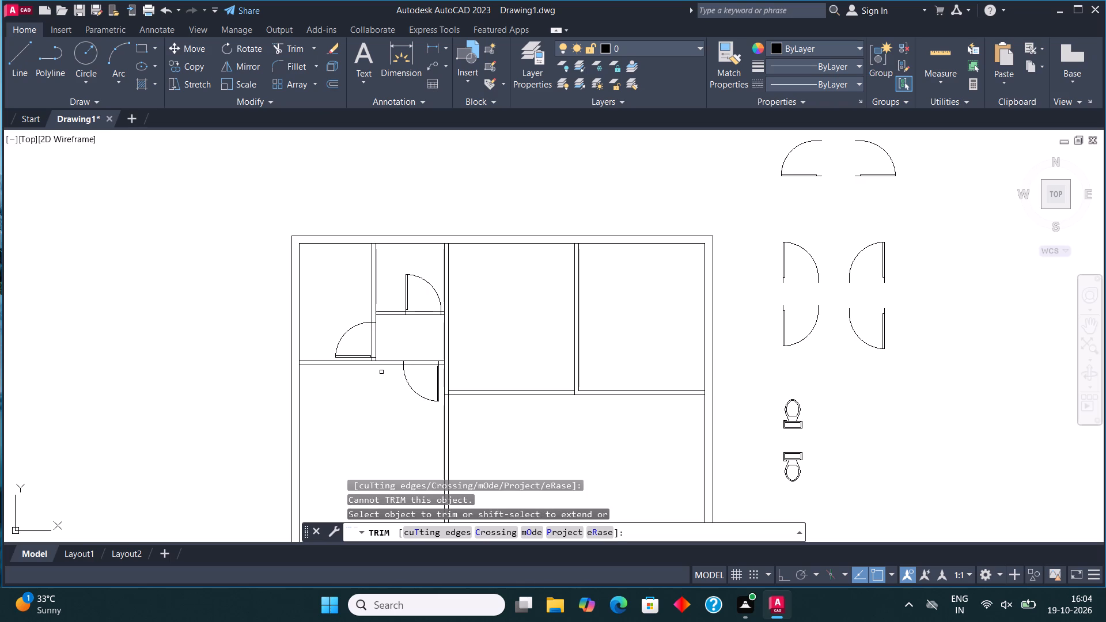
pyautogui.moveTo(358, 345); pyautogui.dragTo(388, 342)
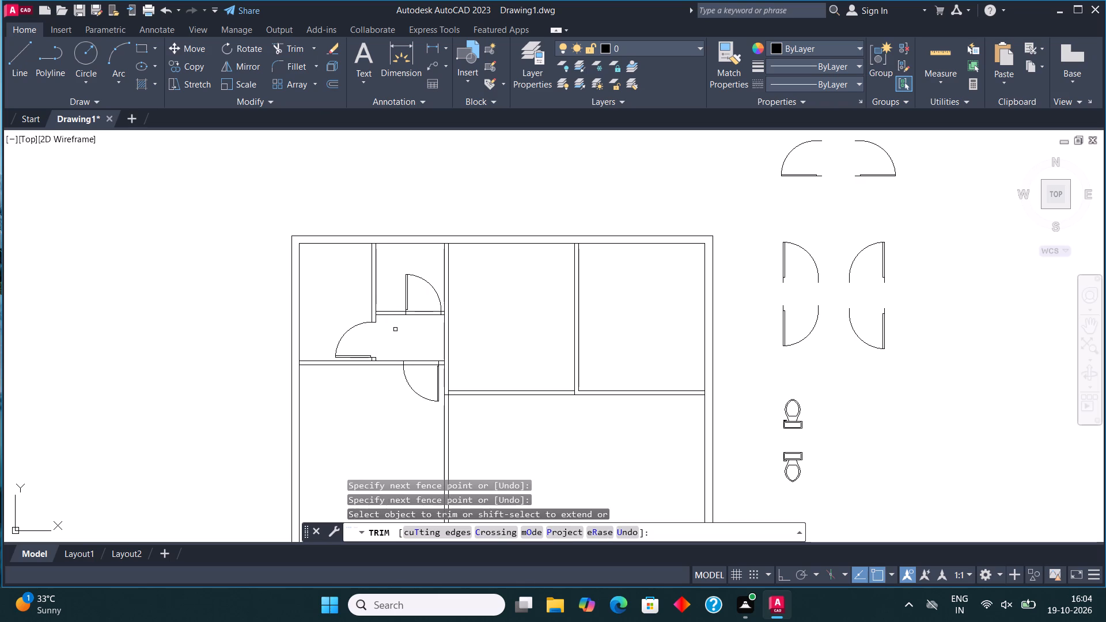
pyautogui.moveTo(419, 295); pyautogui.dragTo(426, 330)
pyautogui.moveTo(423, 378); pyautogui.dragTo(415, 346)
# Trim the bottom outer wall lines across the large room's entrance door opening.
pyautogui.scroll(-4, 435, 347)
pyautogui.scroll(3, 472, 398)
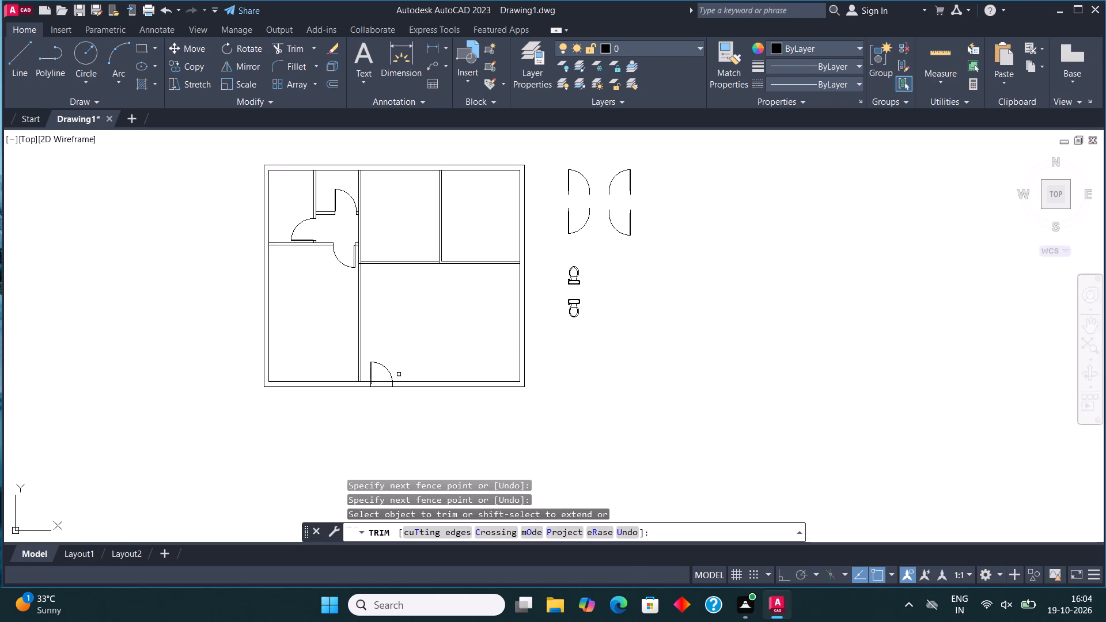
pyautogui.scroll(1, 389, 372)
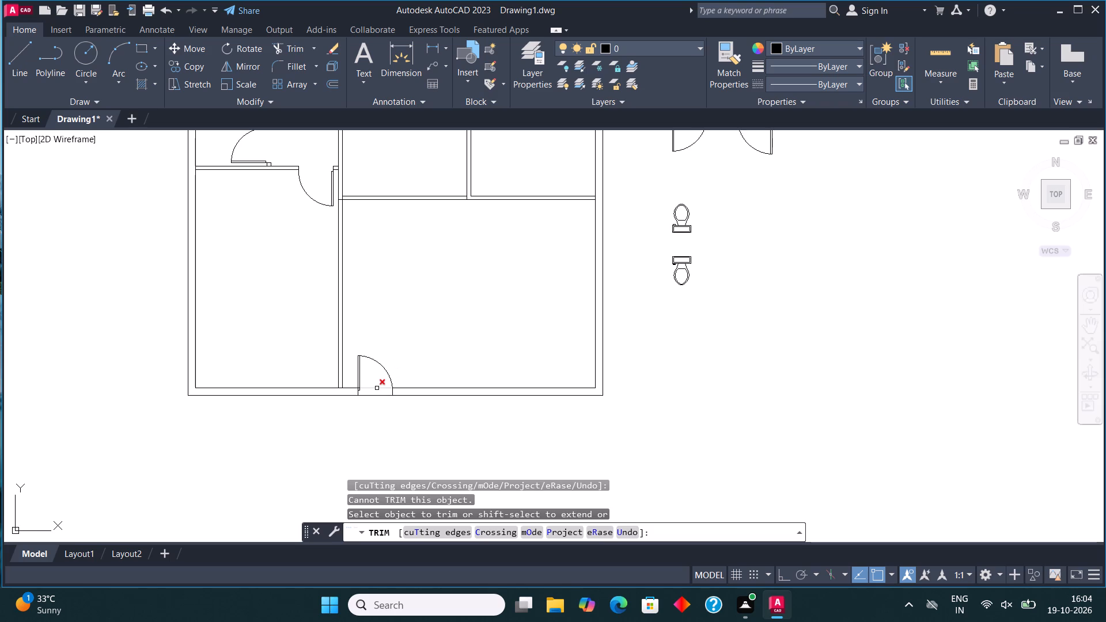
pyautogui.click(377, 388)
pyautogui.scroll(-2, 558, 304)
pyautogui.scroll(1, 526, 323)
pyautogui.press('Escape')
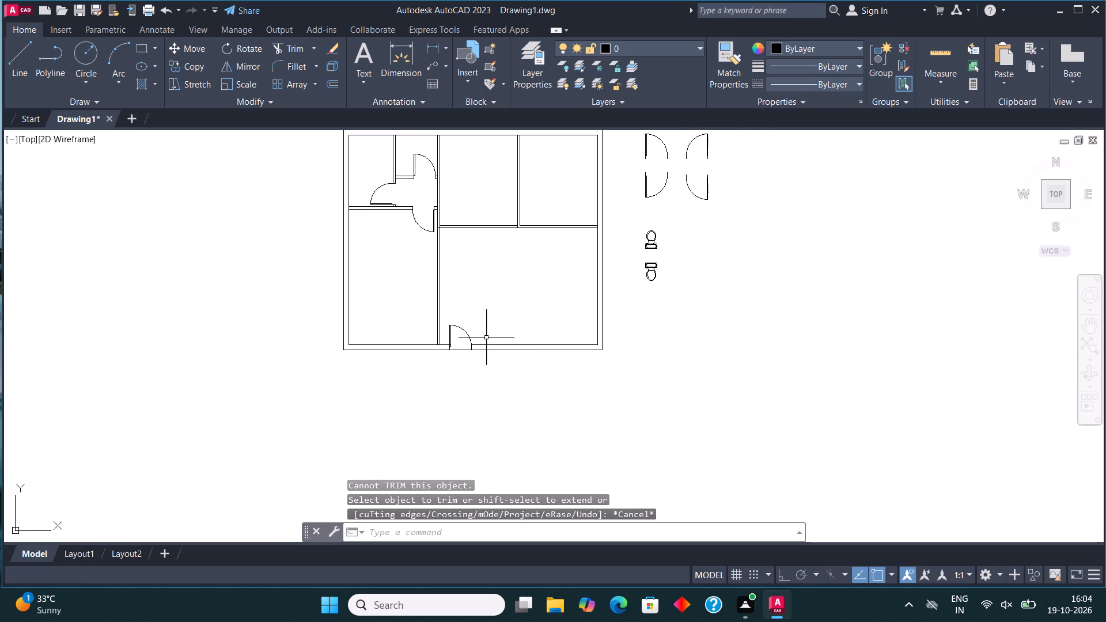
# With Ortho on, draw connected lines from the inner top-right corner: 28'4" down, slightly further down, and across to the large room's left partition.
pyautogui.scroll(1, 490, 348)
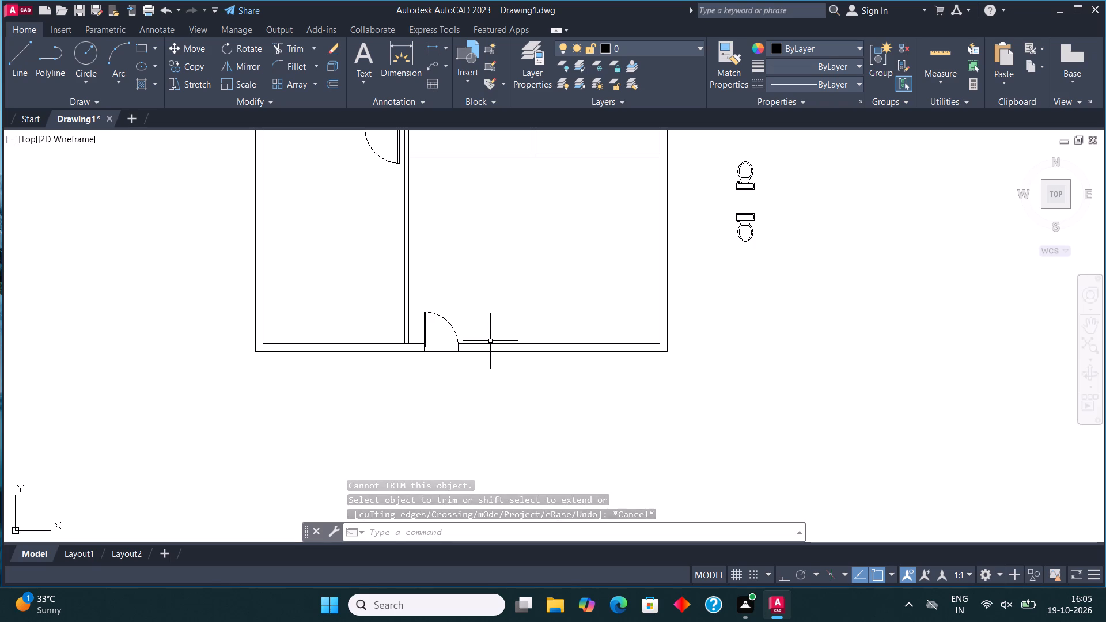
pyautogui.click(12, 55)
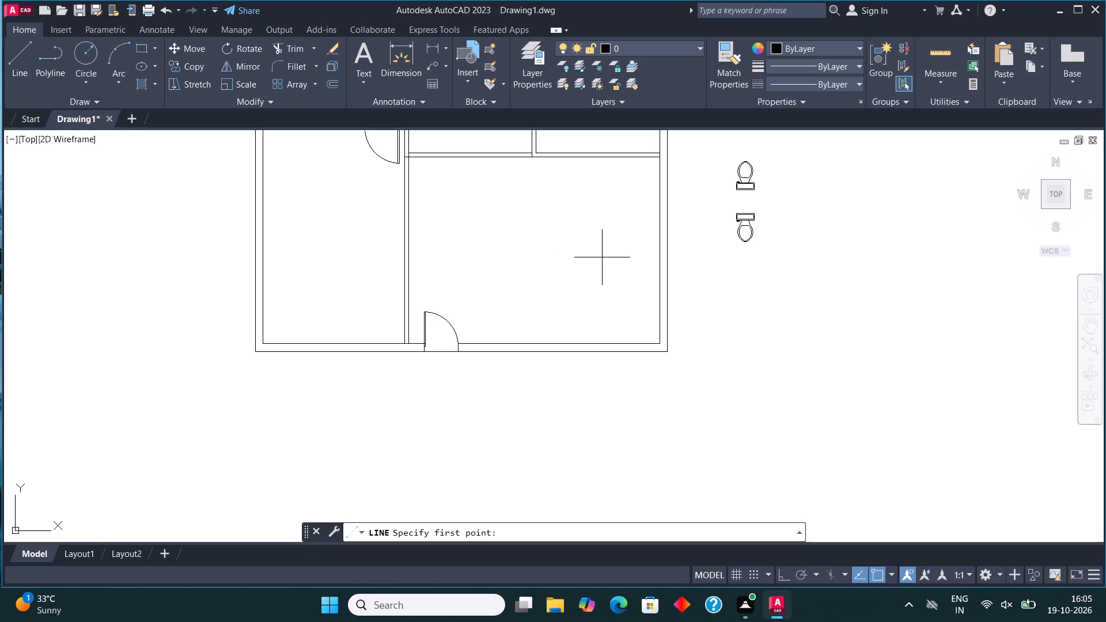
pyautogui.scroll(-2, 665, 278)
pyautogui.scroll(1, 665, 223)
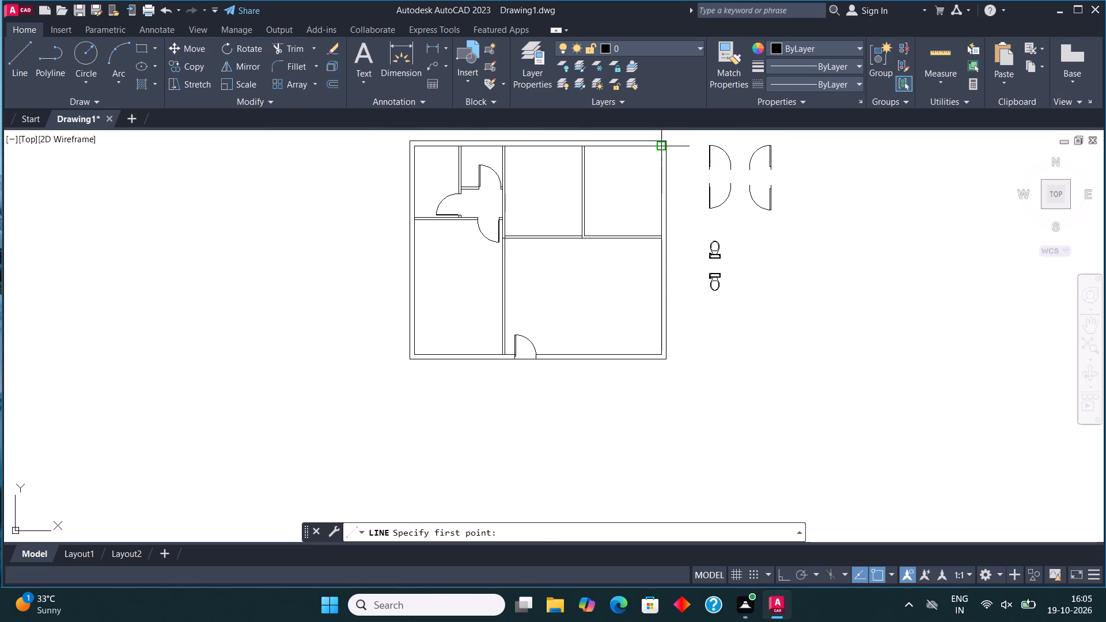
pyautogui.click(658, 144)
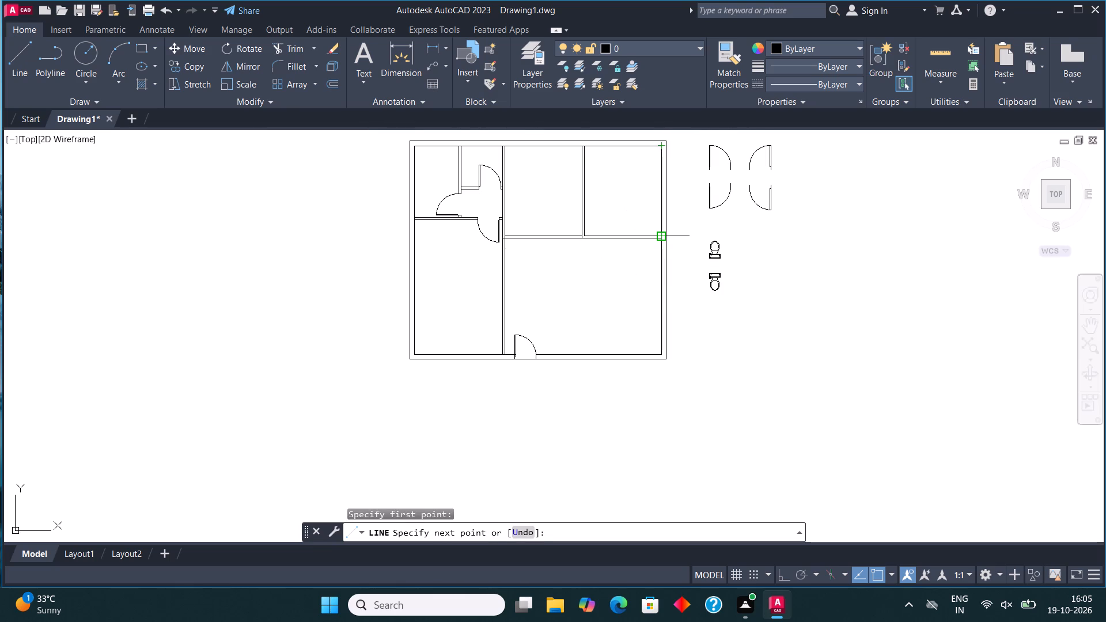
pyautogui.press('F8')
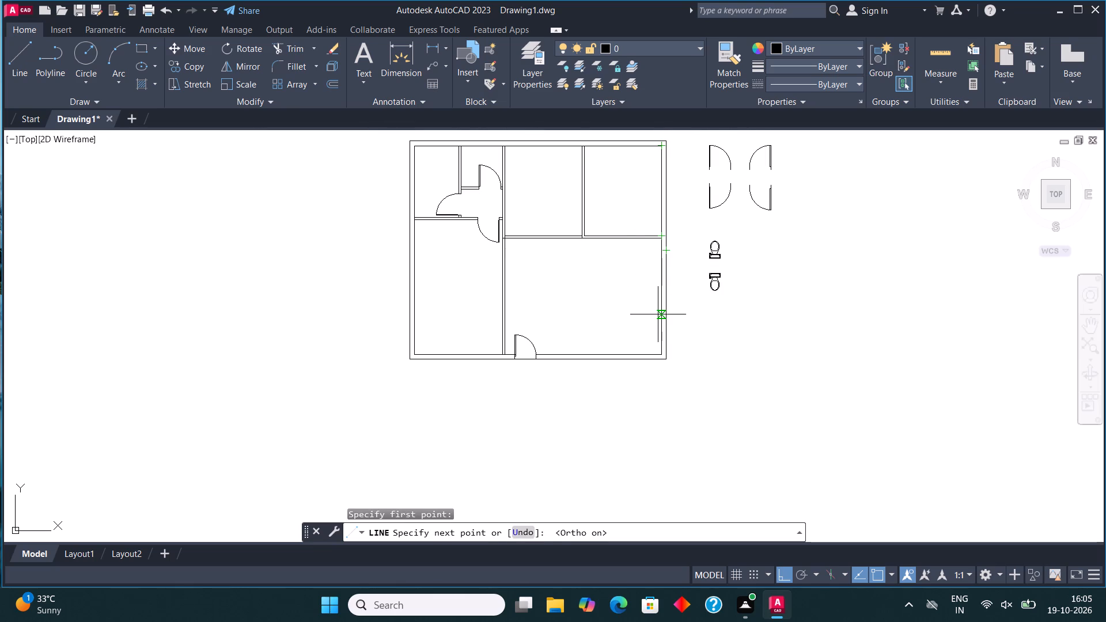
pyautogui.write('28')
pyautogui.write('\'4"')
pyautogui.press('Return')
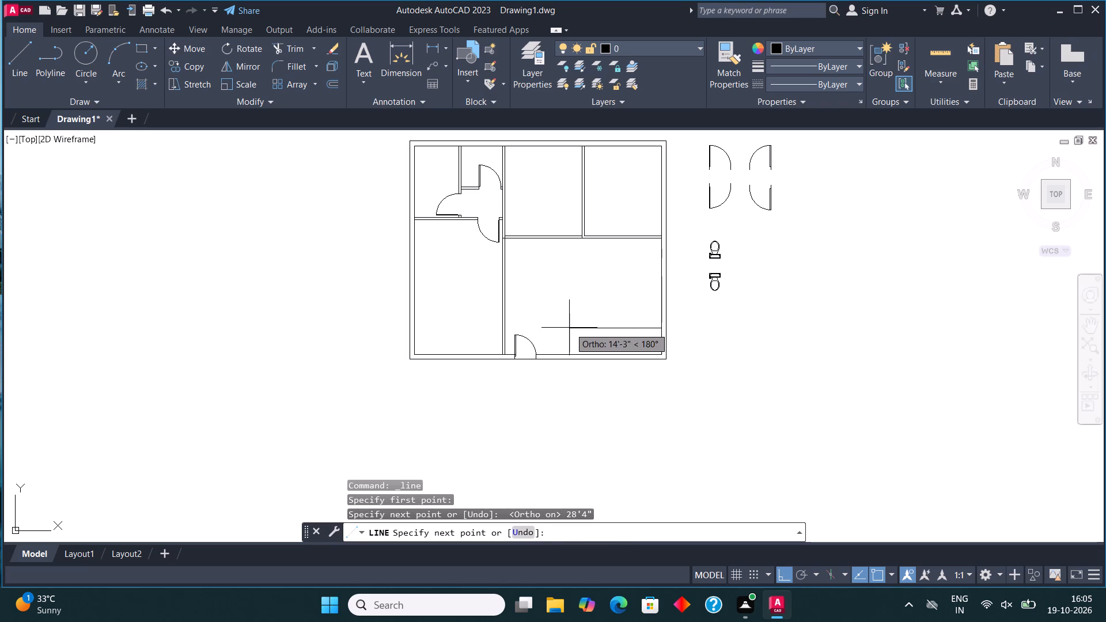
pyautogui.scroll(2, 559, 325)
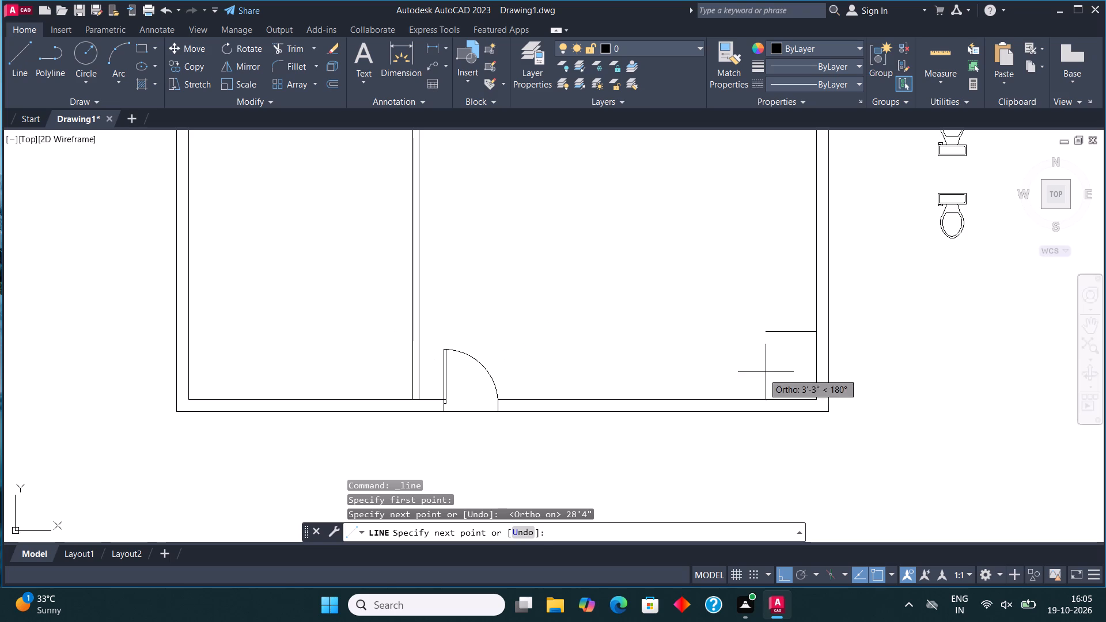
pyautogui.click(810, 358)
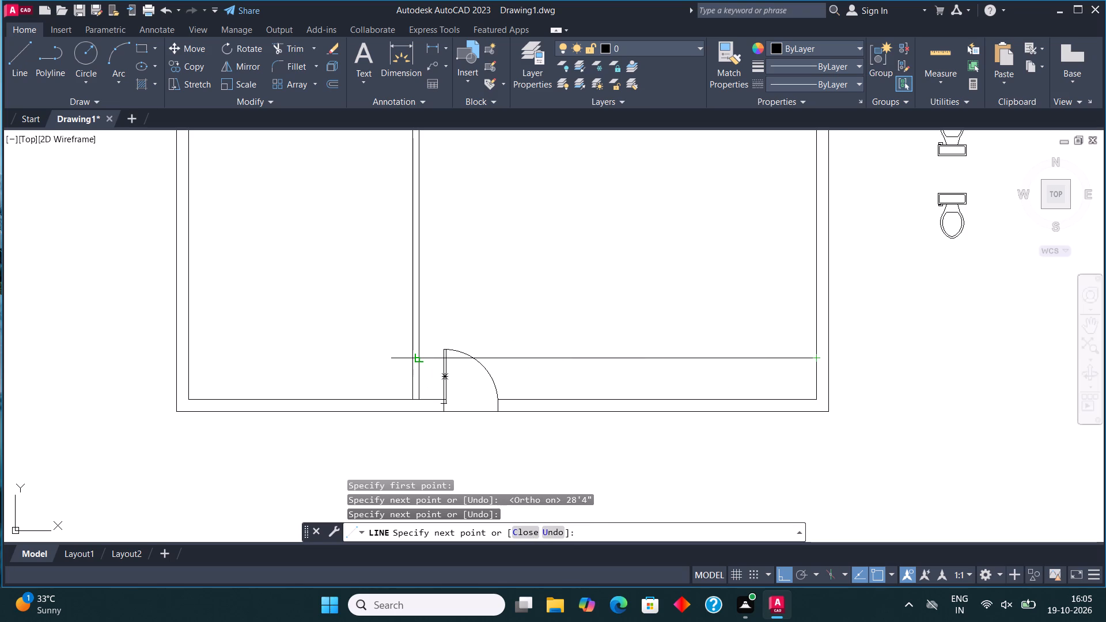
pyautogui.click(423, 358)
pyautogui.press('Escape')
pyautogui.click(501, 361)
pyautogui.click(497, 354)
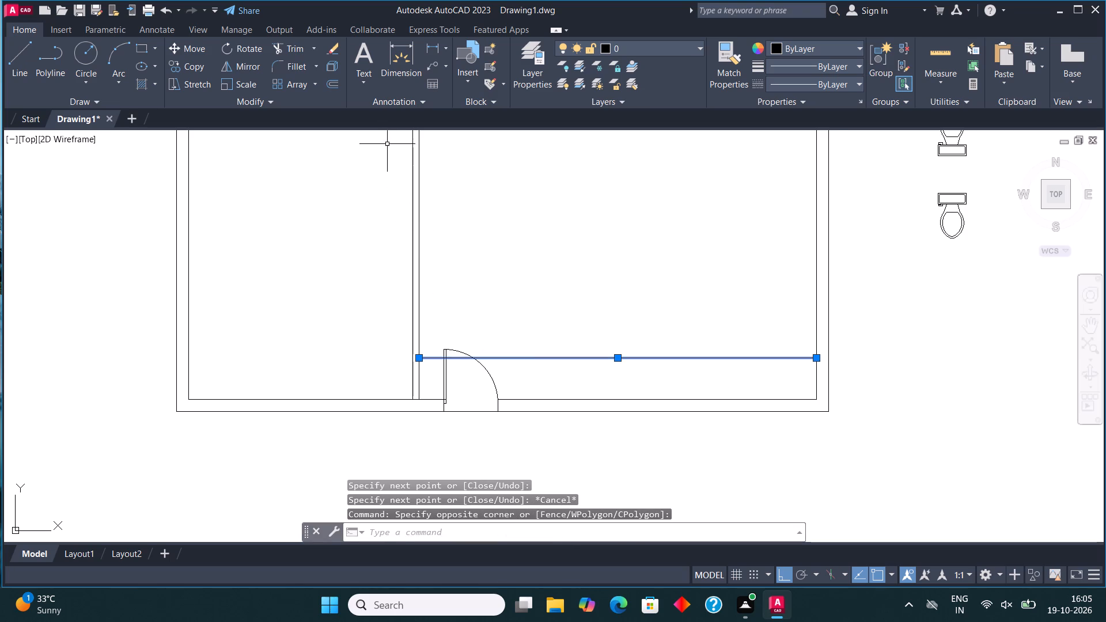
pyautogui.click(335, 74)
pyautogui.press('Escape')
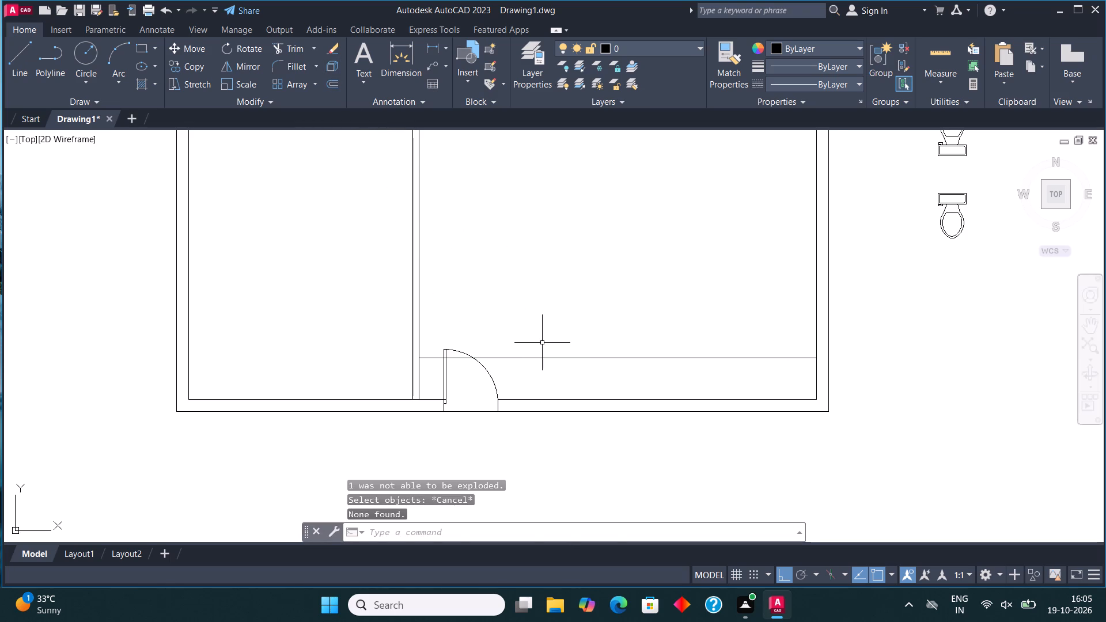
# Offset the new horizontal line across the bottom of the large room 9" upward.
pyautogui.click(536, 364)
pyautogui.click(532, 342)
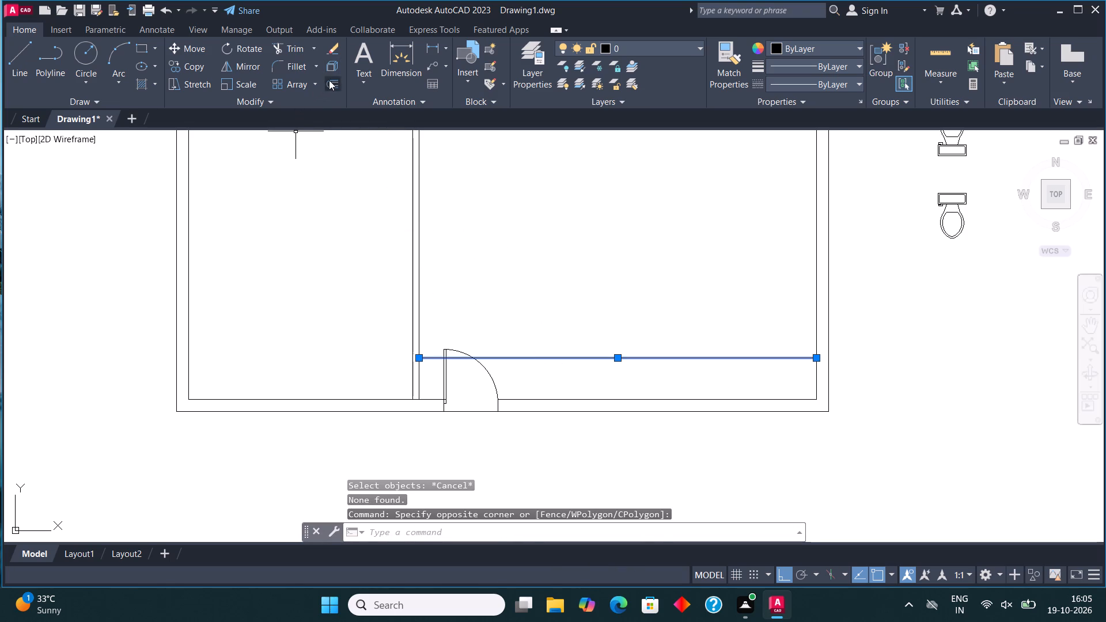
pyautogui.click(331, 80)
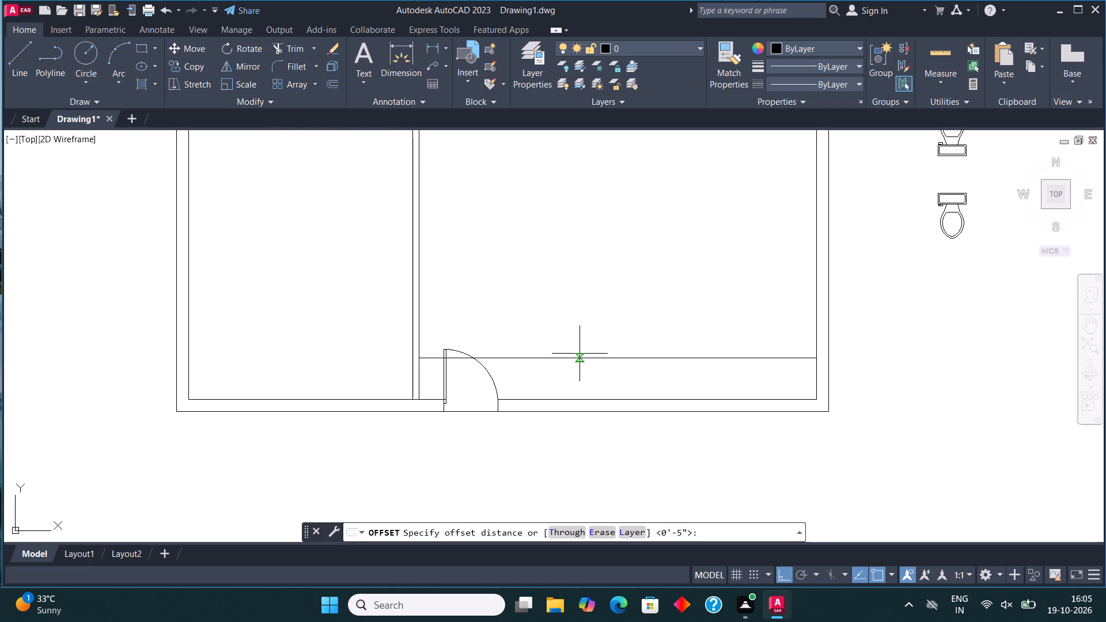
pyautogui.click(583, 355)
pyautogui.write('9"')
pyautogui.press('Return')
pyautogui.click(536, 264)
pyautogui.press('Escape')
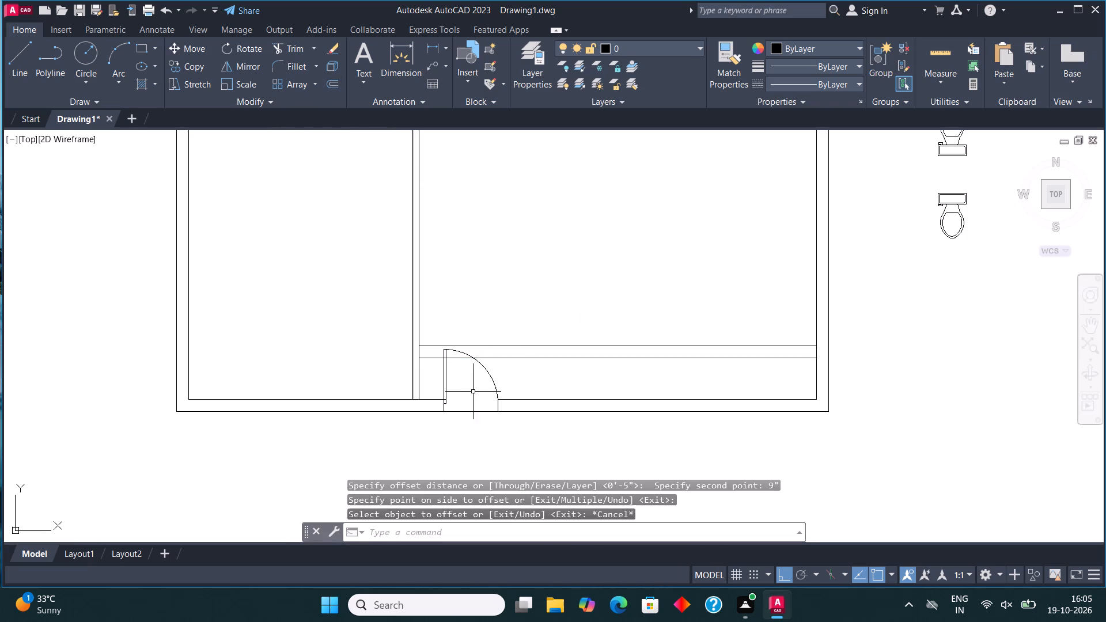
# Move the large room's entrance door straight up from the bottom outer wall onto the new 9" wall.
pyautogui.click(448, 374)
pyautogui.click(189, 39)
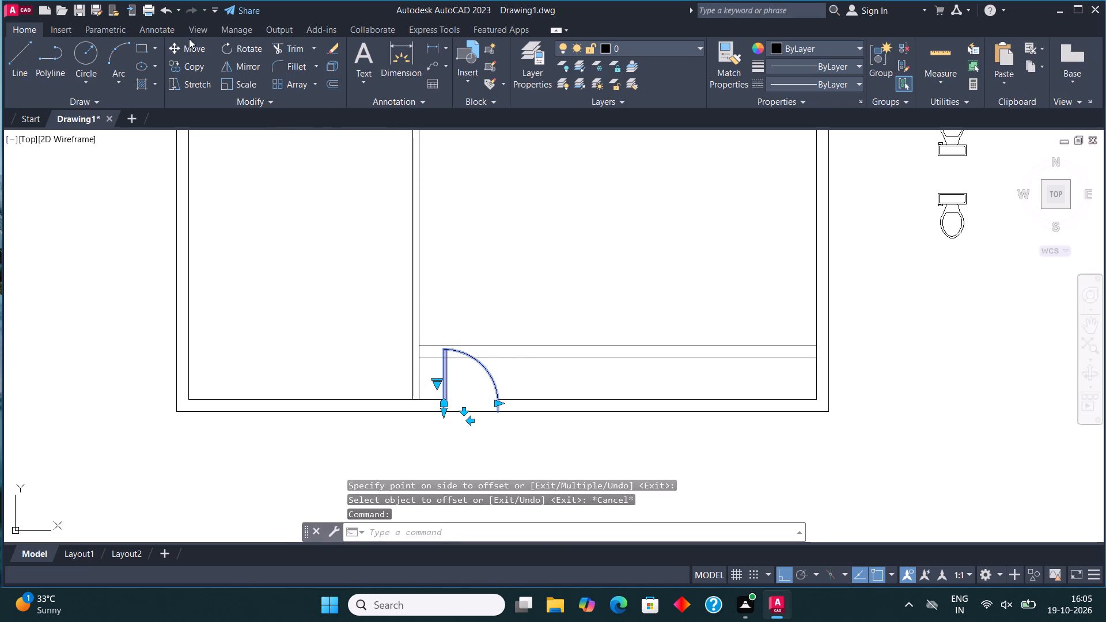
pyautogui.click(191, 48)
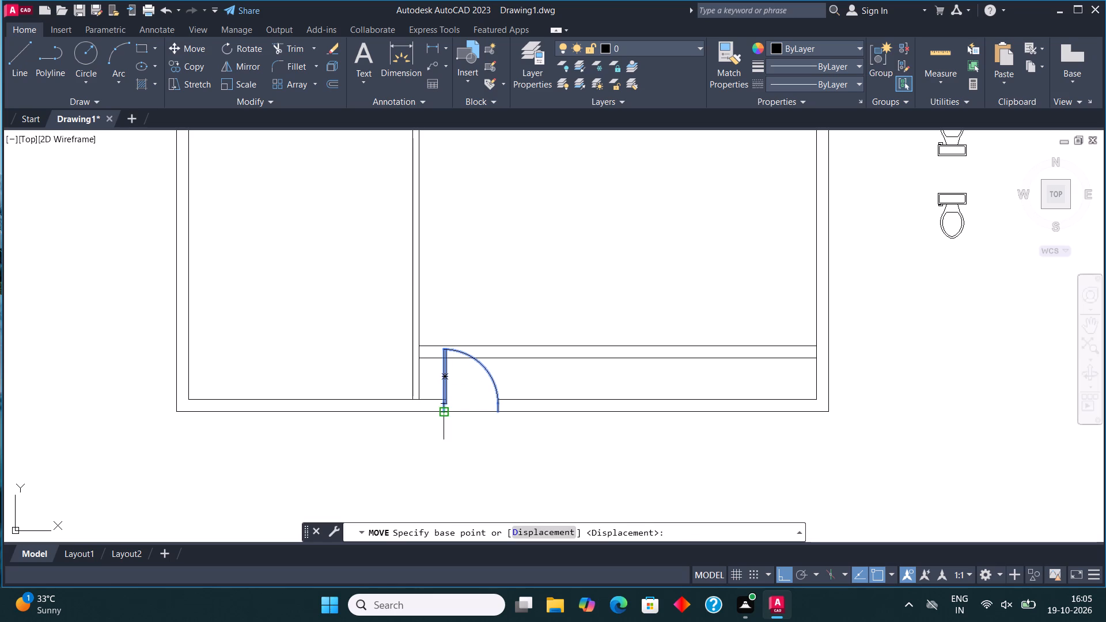
pyautogui.click(440, 414)
pyautogui.click(442, 363)
pyautogui.press('Escape')
pyautogui.scroll(-2, 445, 404)
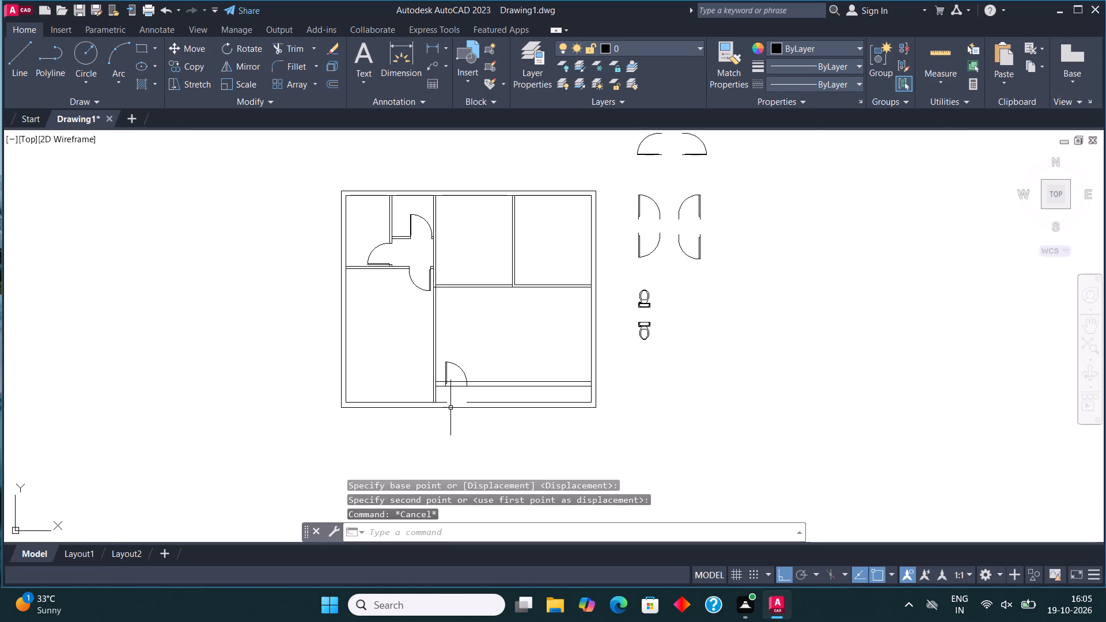
# Draw short closing lines across the outer wall at the partition's bottom end and at the new wall's right end.
pyautogui.moveTo(457, 408); pyautogui.dragTo(418, 405, button='middle')
pyautogui.scroll(2, 418, 405)
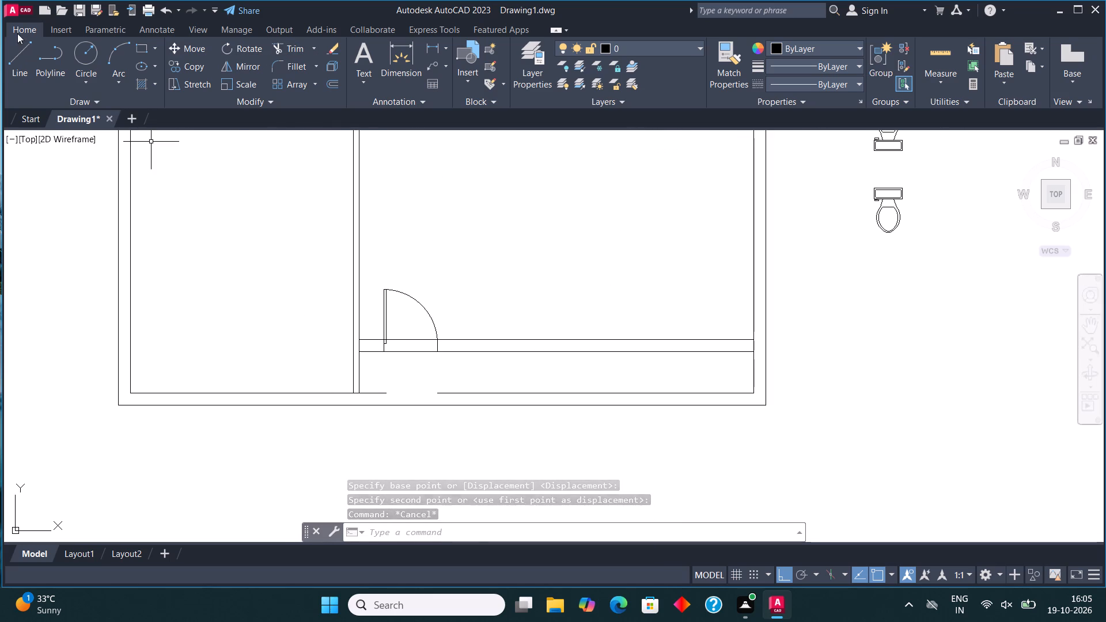
pyautogui.click(20, 50)
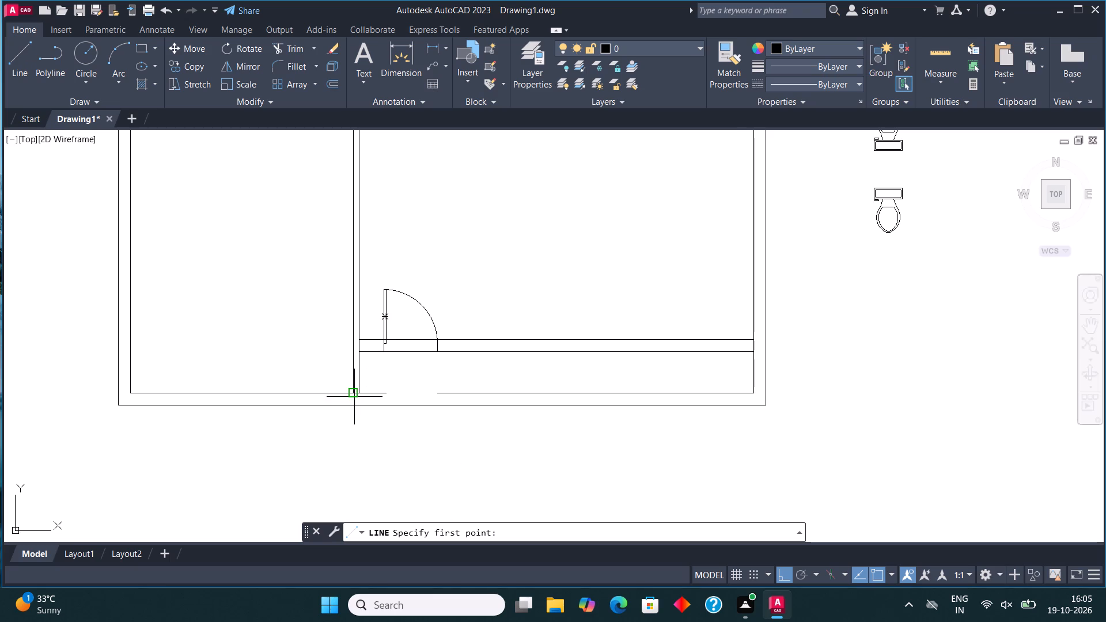
pyautogui.click(359, 394)
pyautogui.click(355, 407)
pyautogui.press('Escape')
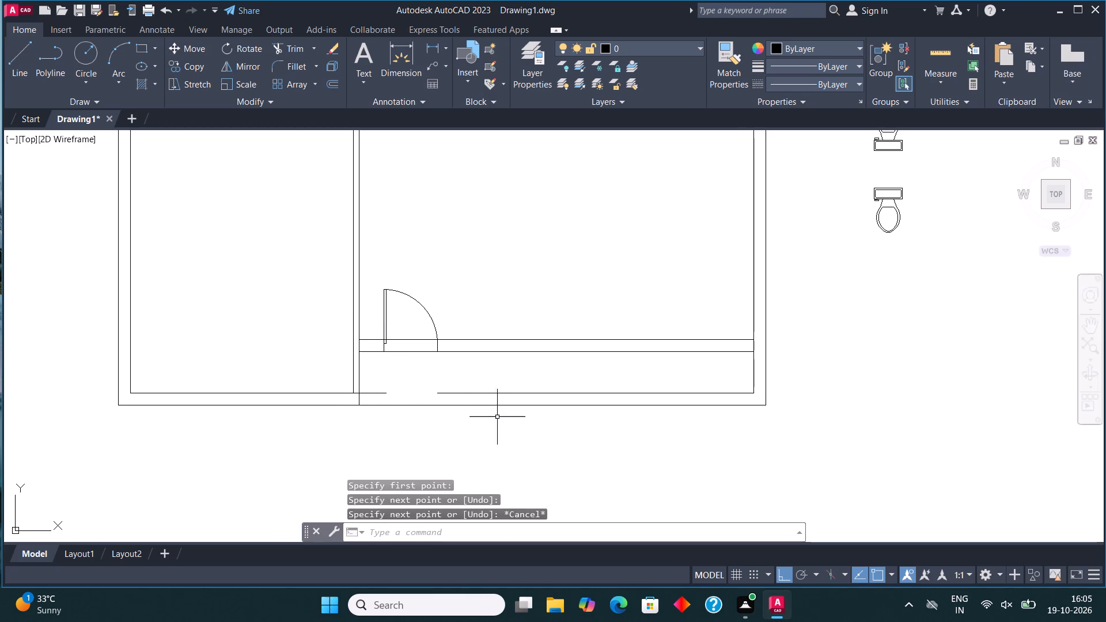
pyautogui.click(16, 47)
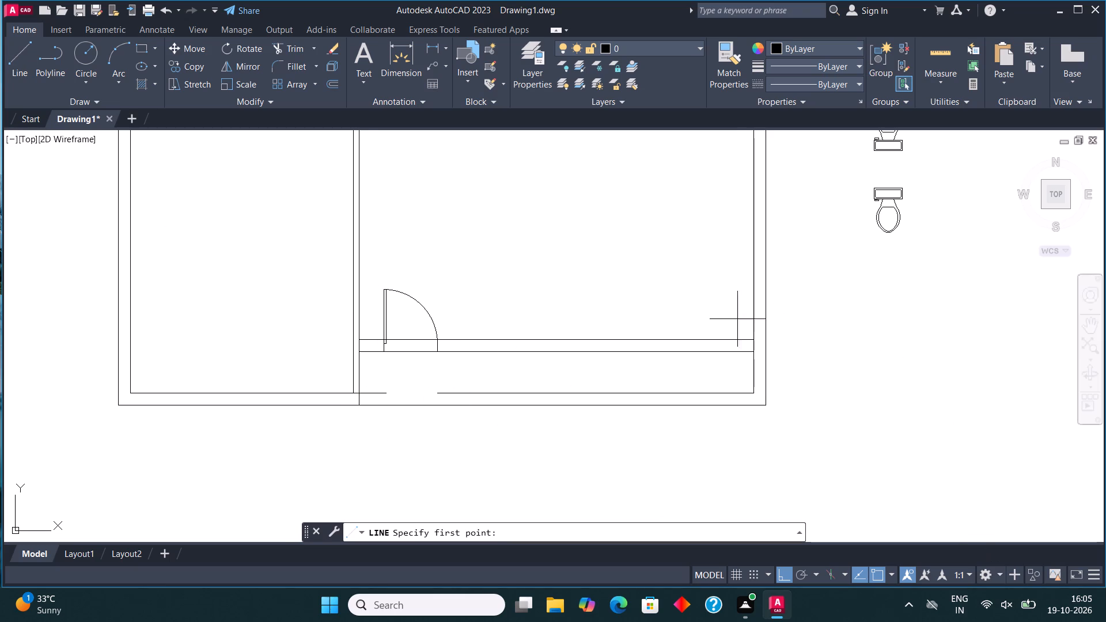
pyautogui.click(752, 351)
pyautogui.click(763, 356)
pyautogui.press('Escape')
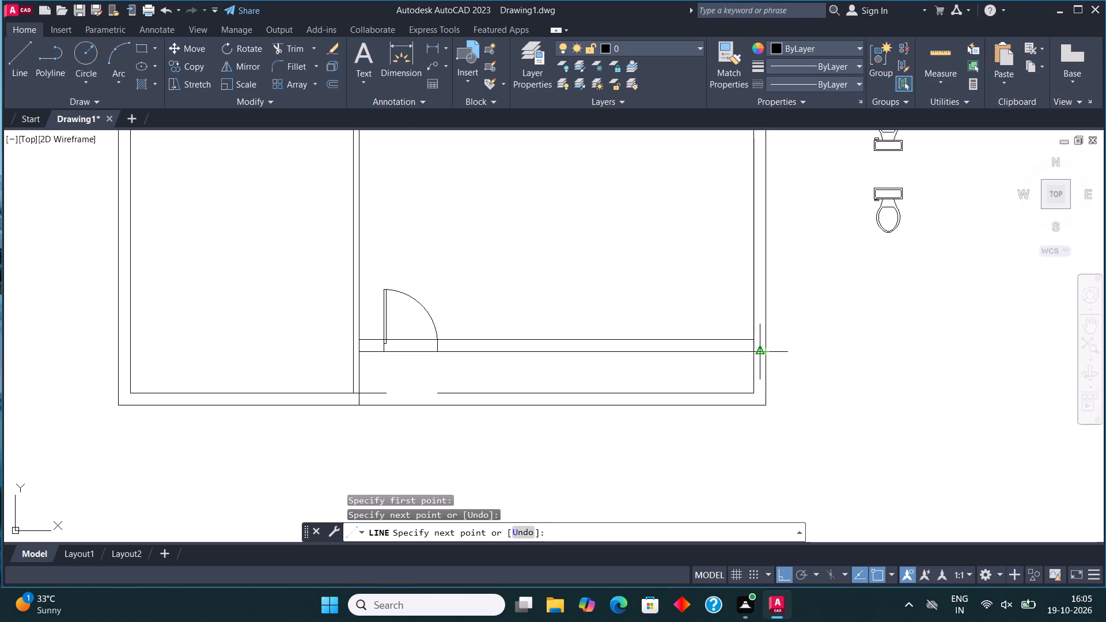
# Trim away both bottom outer wall lines below the large room, right of the partition.
pyautogui.click(298, 47)
pyautogui.moveTo(497, 378); pyautogui.dragTo(495, 427)
pyautogui.moveTo(384, 380); pyautogui.dragTo(376, 420)
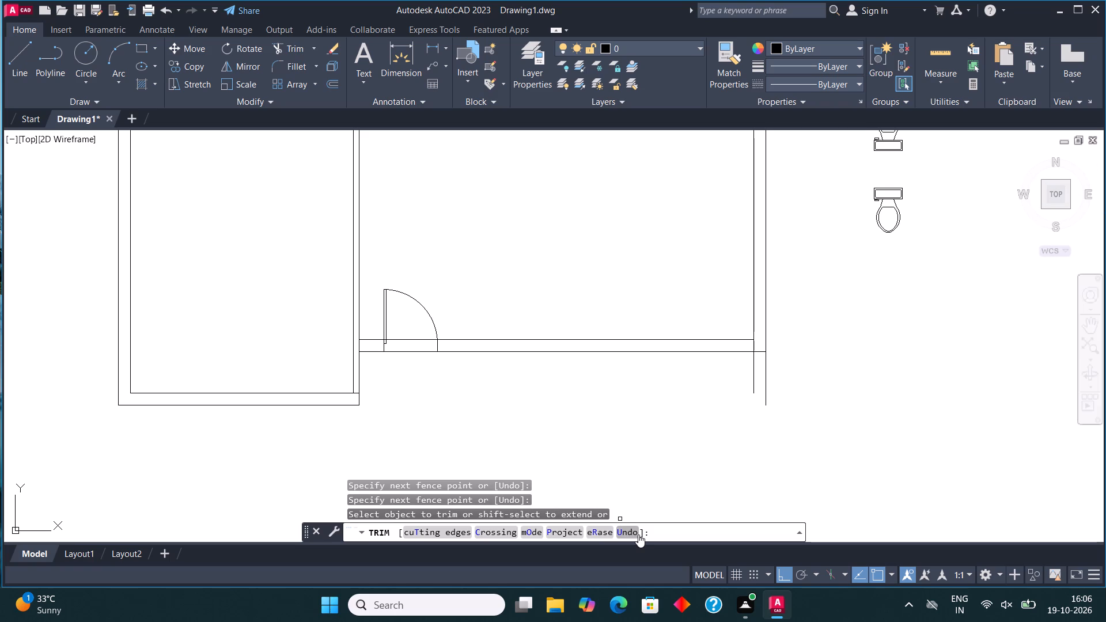
pyautogui.scroll(1, 673, 403)
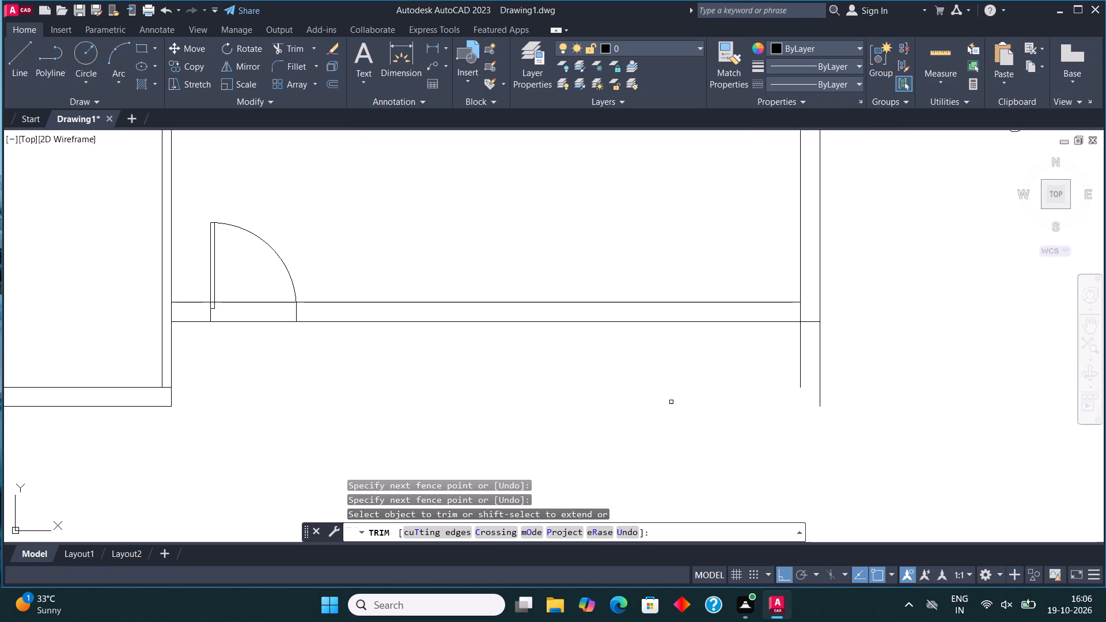
pyautogui.moveTo(657, 396); pyautogui.dragTo(582, 380, button='middle')
pyautogui.scroll(-1, 603, 436)
pyautogui.moveTo(656, 411); pyautogui.dragTo(699, 411, button='middle')
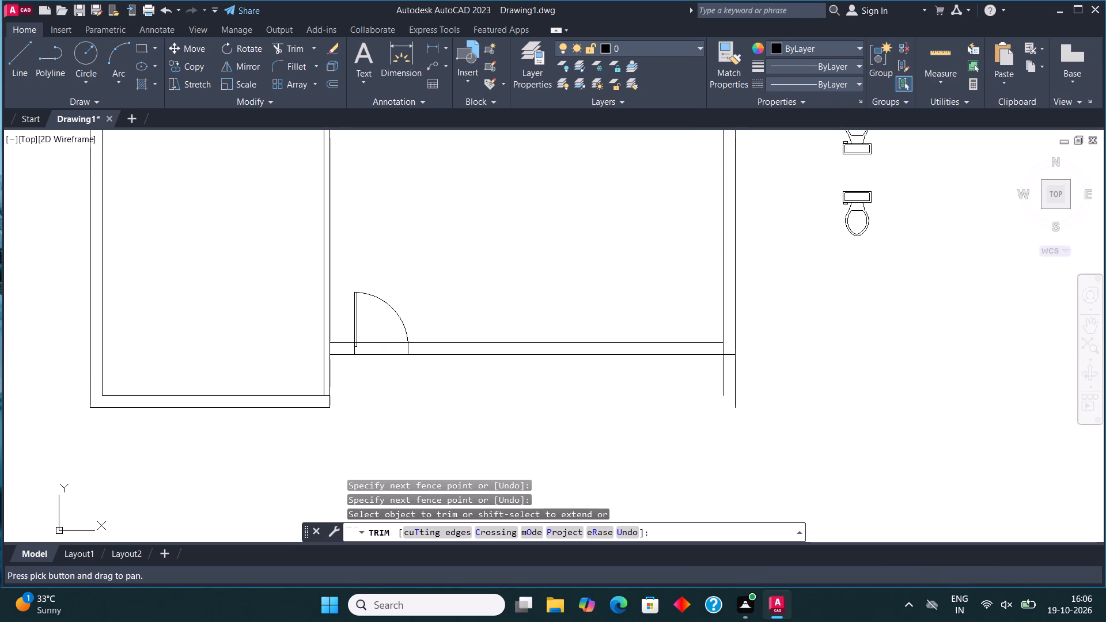
pyautogui.press('Escape')
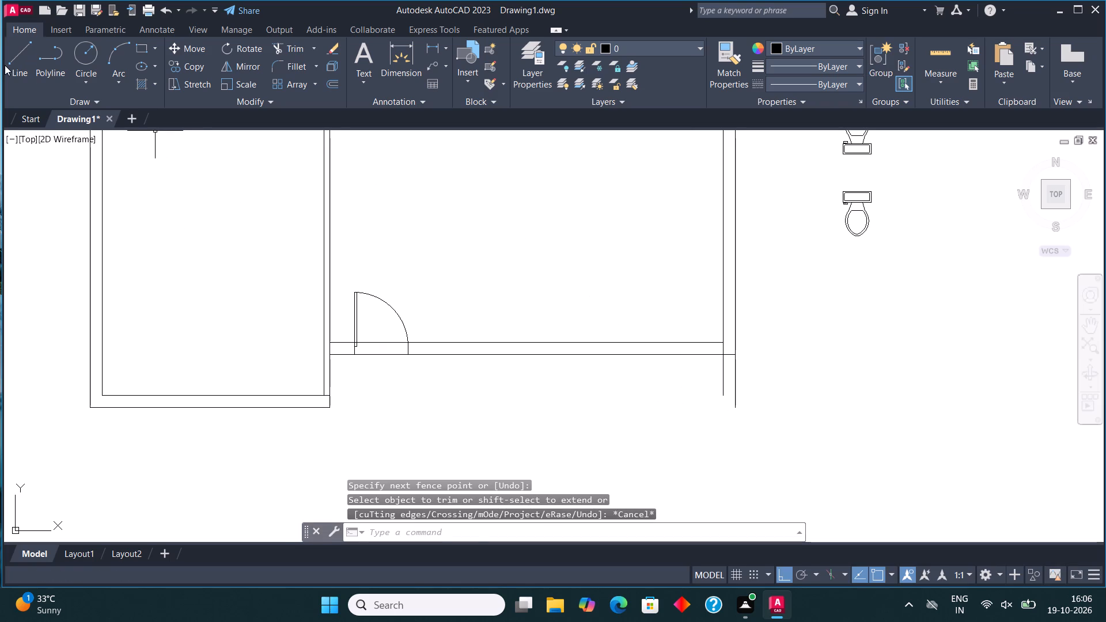
# Draw connected lines from the lower-left room's outer bottom-right corner down, across below the large room, and up to the right wall's inner line.
pyautogui.click(15, 62)
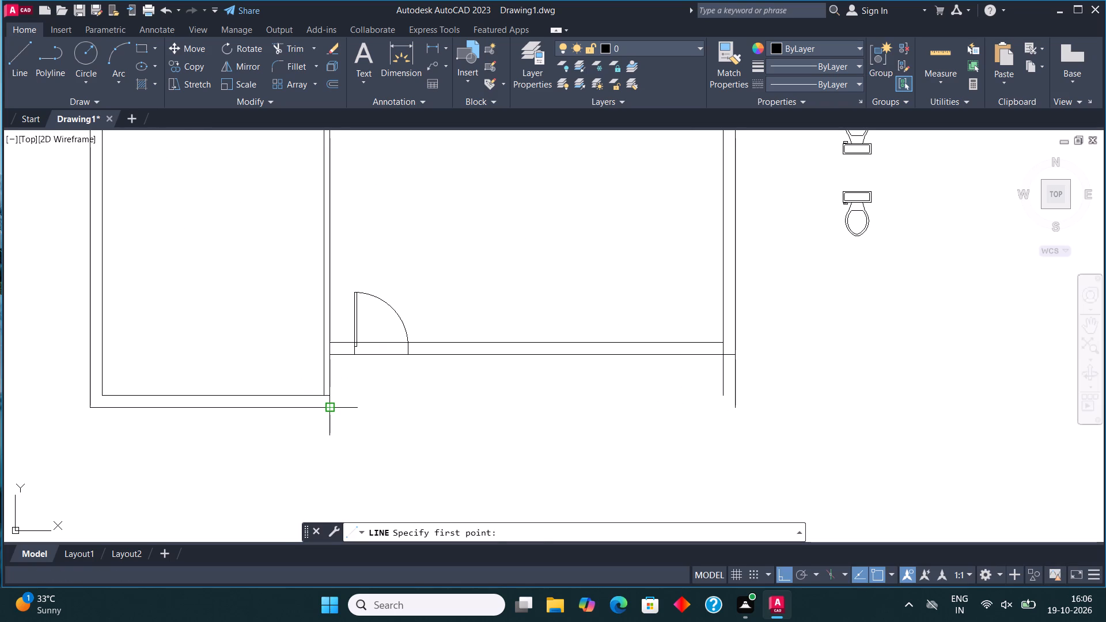
pyautogui.click(332, 410)
pyautogui.click(335, 450)
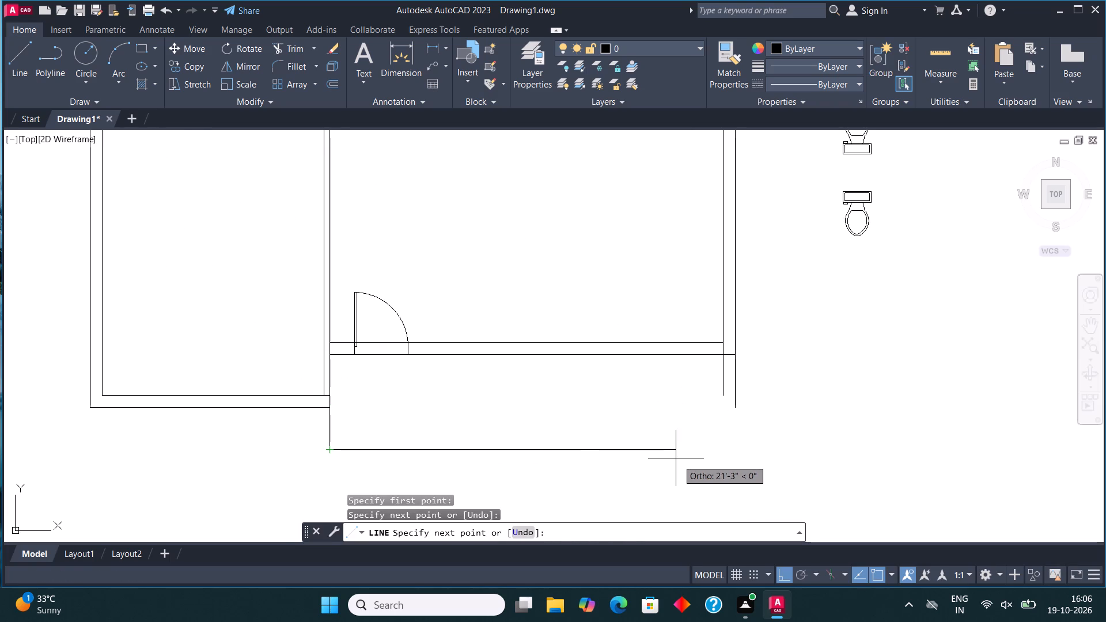
pyautogui.click(722, 422)
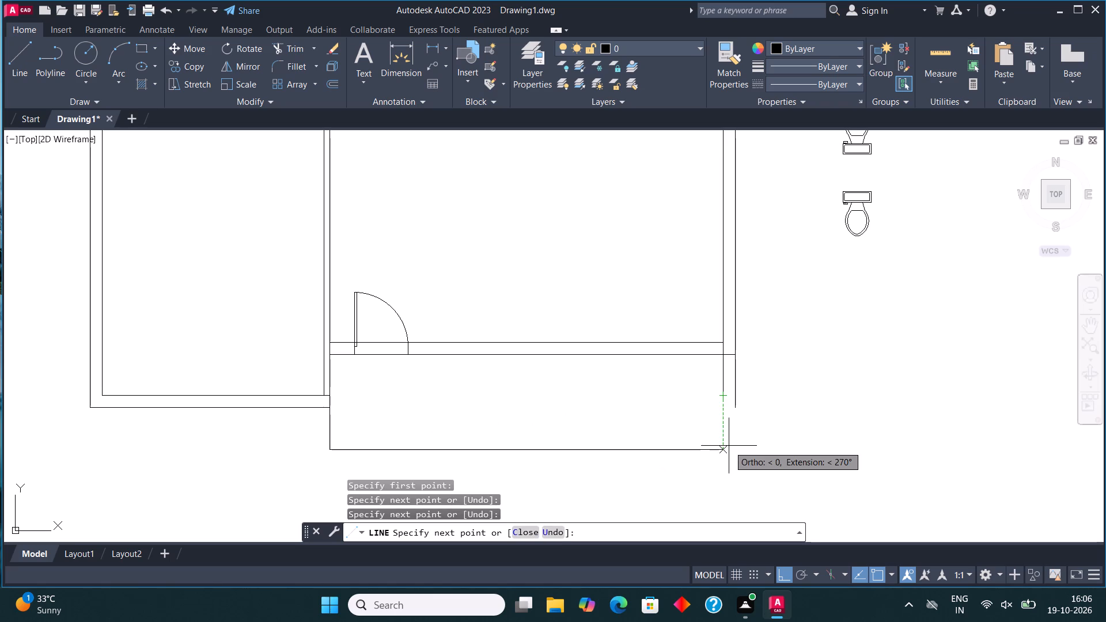
pyautogui.click(729, 446)
pyautogui.click(722, 400)
pyautogui.press('Escape')
# Stretch the right end of the new bottom line to meet the vertical line at the corner.
pyautogui.scroll(-2, 603, 411)
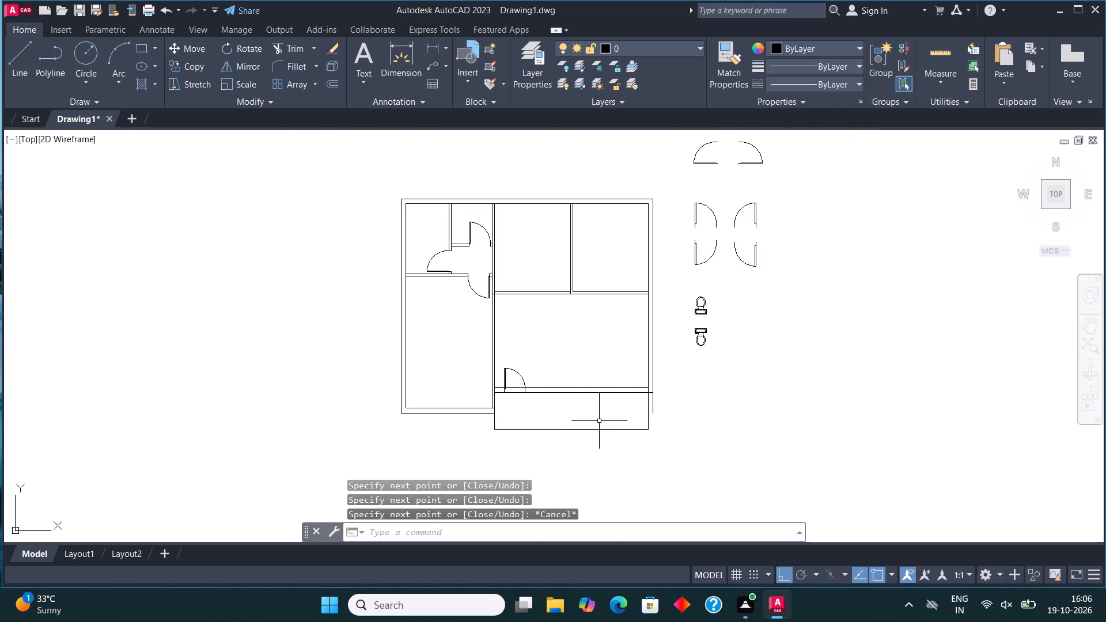
pyautogui.scroll(1, 593, 437)
pyautogui.click(593, 435)
pyautogui.click(571, 416)
pyautogui.scroll(4, 684, 431)
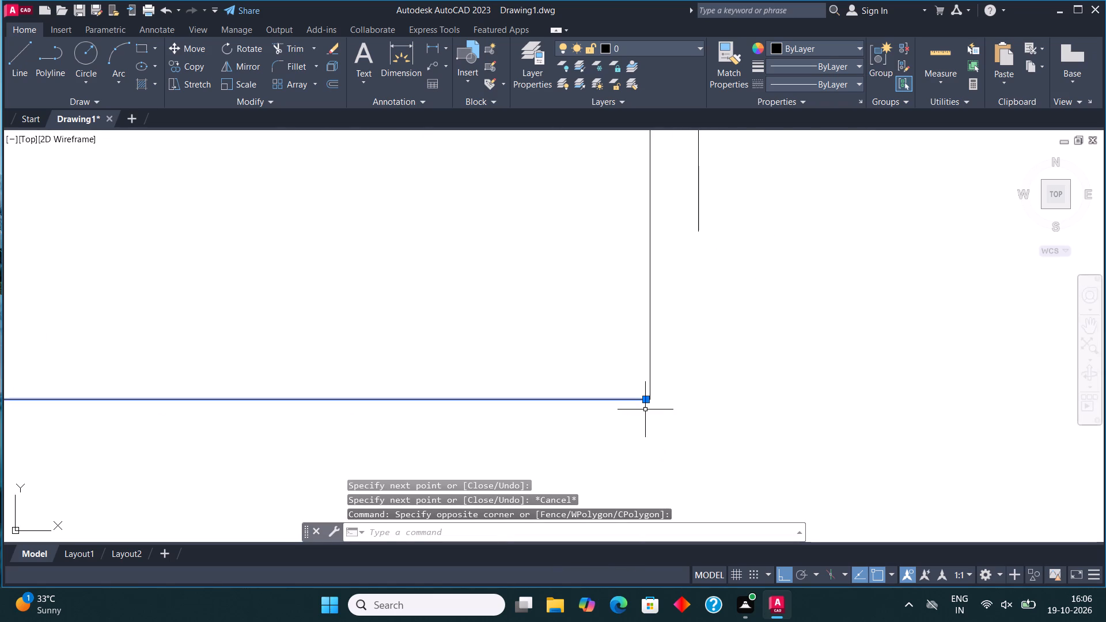
pyautogui.scroll(4, 642, 403)
pyautogui.click(656, 383)
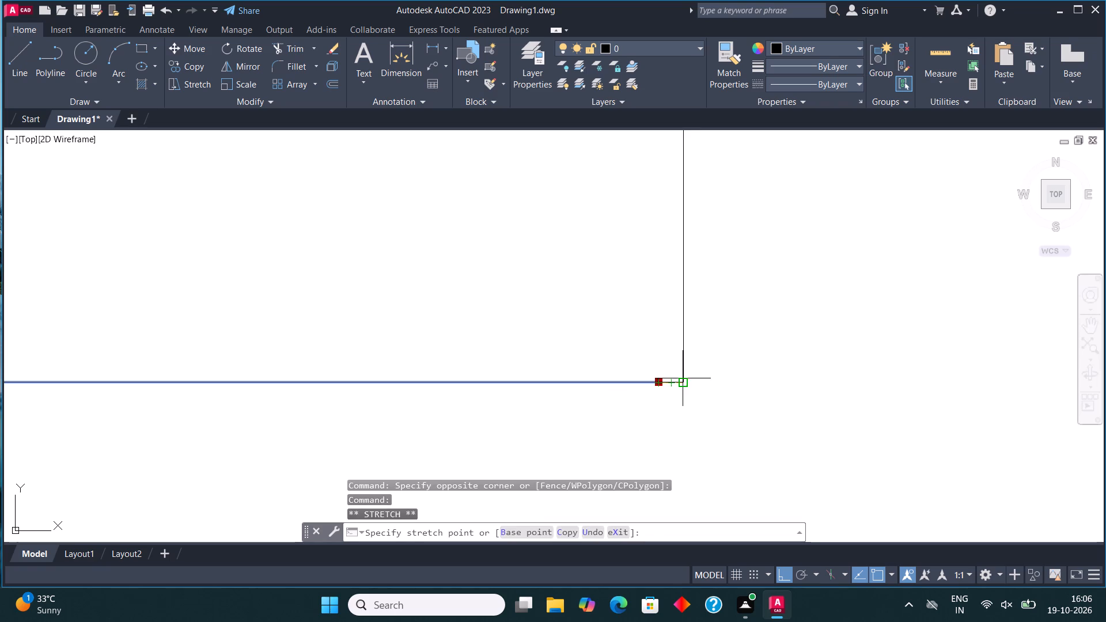
pyautogui.click(684, 380)
pyautogui.scroll(-5, 680, 405)
pyautogui.press('Escape')
# Offset the bottom, left and right lines of the new front strip 9" outward.
pyautogui.scroll(-4, 638, 430)
pyautogui.moveTo(598, 422); pyautogui.dragTo(598, 416, button='middle')
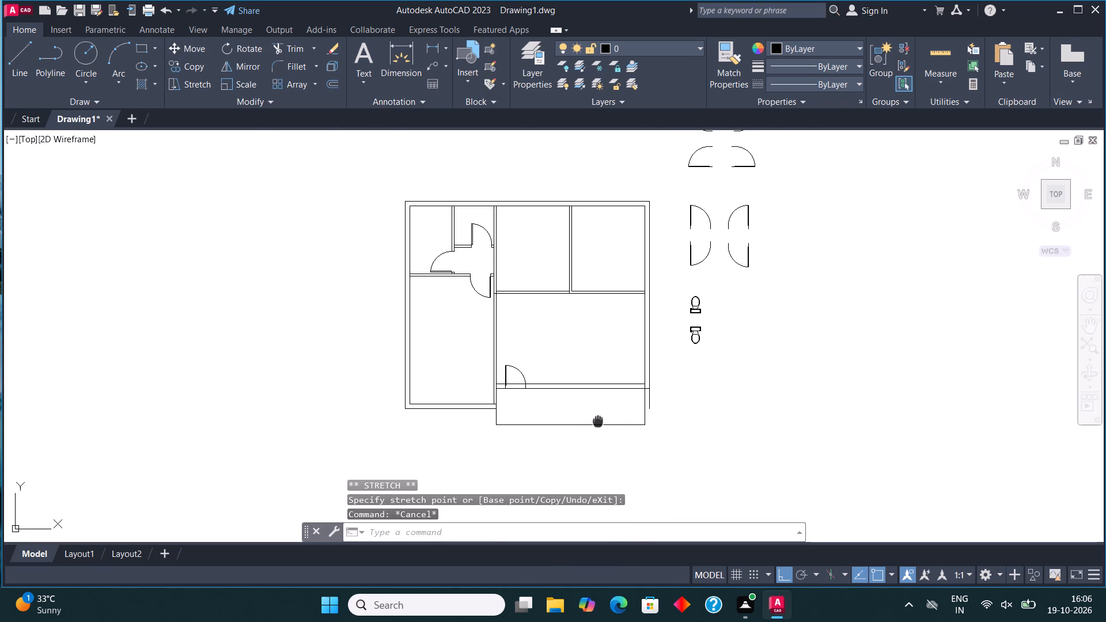
pyautogui.moveTo(598, 416); pyautogui.dragTo(593, 395, button='middle')
pyautogui.scroll(1, 590, 391)
pyautogui.click(551, 404)
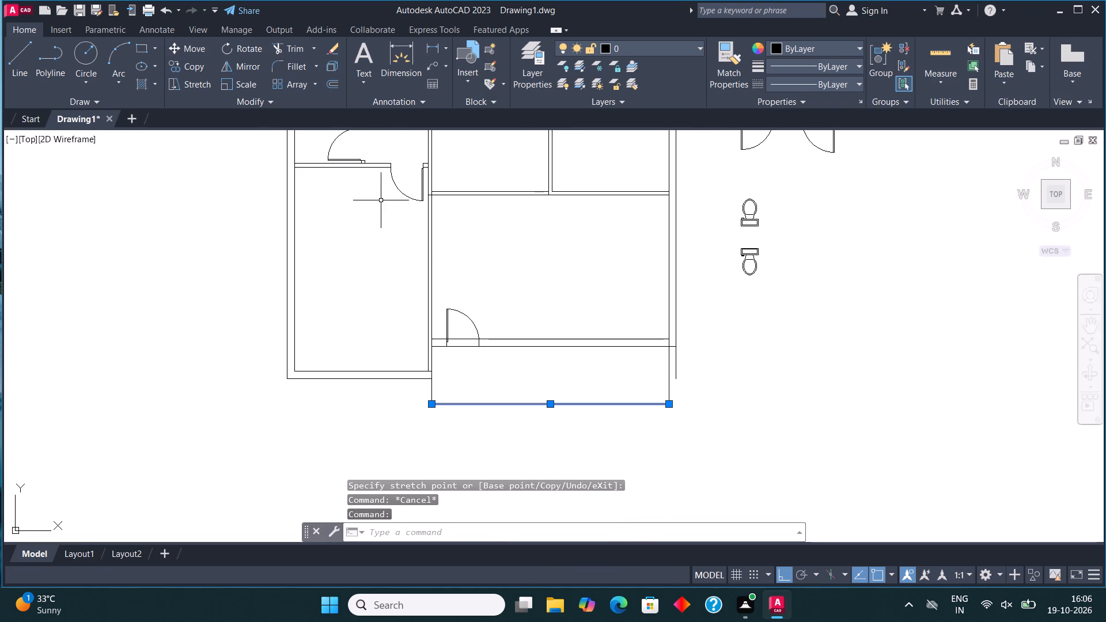
pyautogui.click(336, 81)
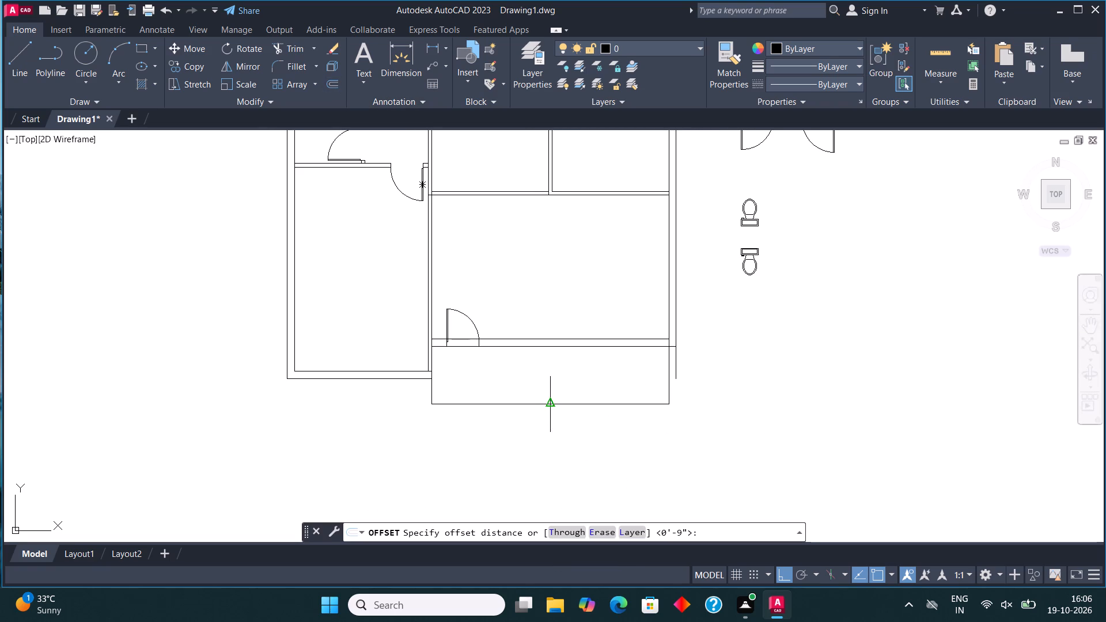
pyautogui.click(551, 408)
pyautogui.write('9"')
pyautogui.press('Return')
pyautogui.click(503, 443)
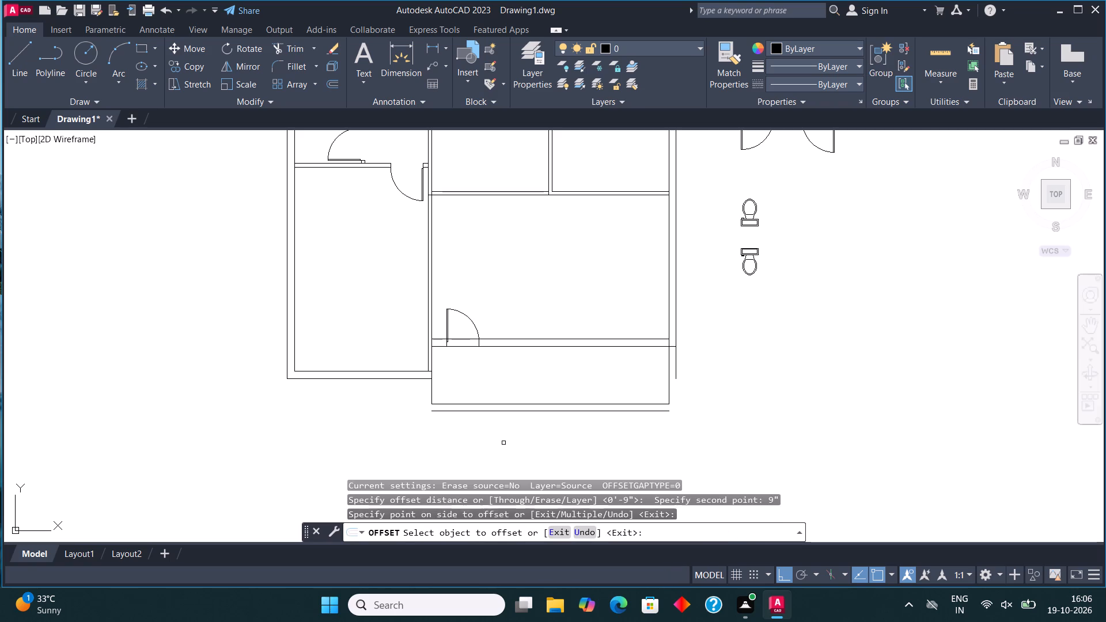
pyautogui.click(431, 393)
pyautogui.click(419, 388)
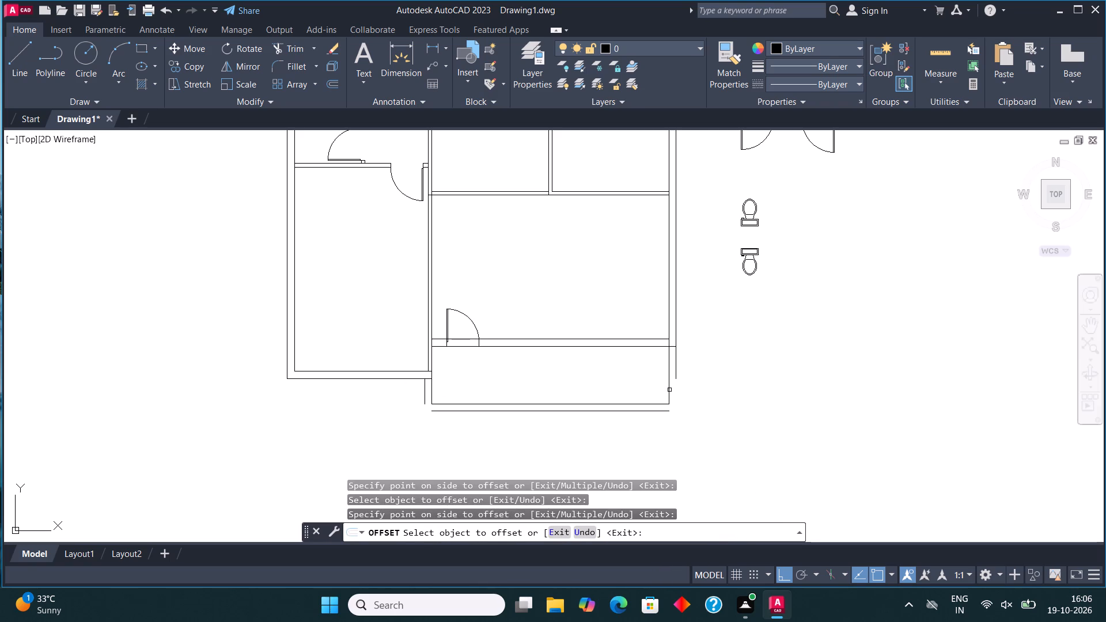
pyautogui.click(669, 390)
pyautogui.click(692, 397)
pyautogui.press('Escape')
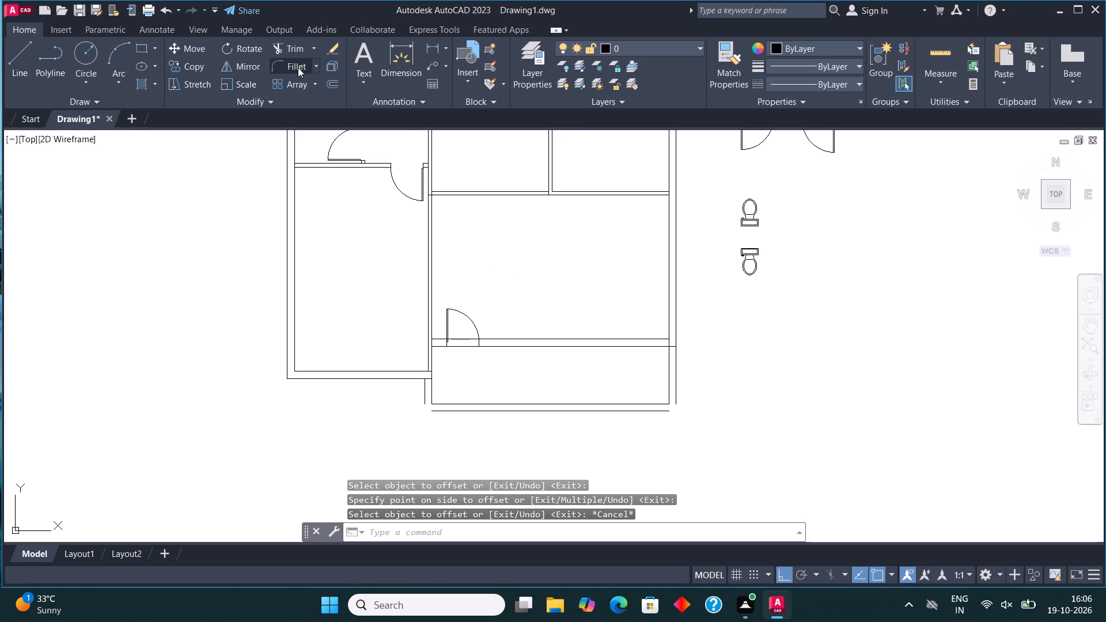
# Fillet the offset outer lines into closed corners at the front strip's bottom-left and bottom-right.
pyautogui.click(298, 67)
pyautogui.click(452, 412)
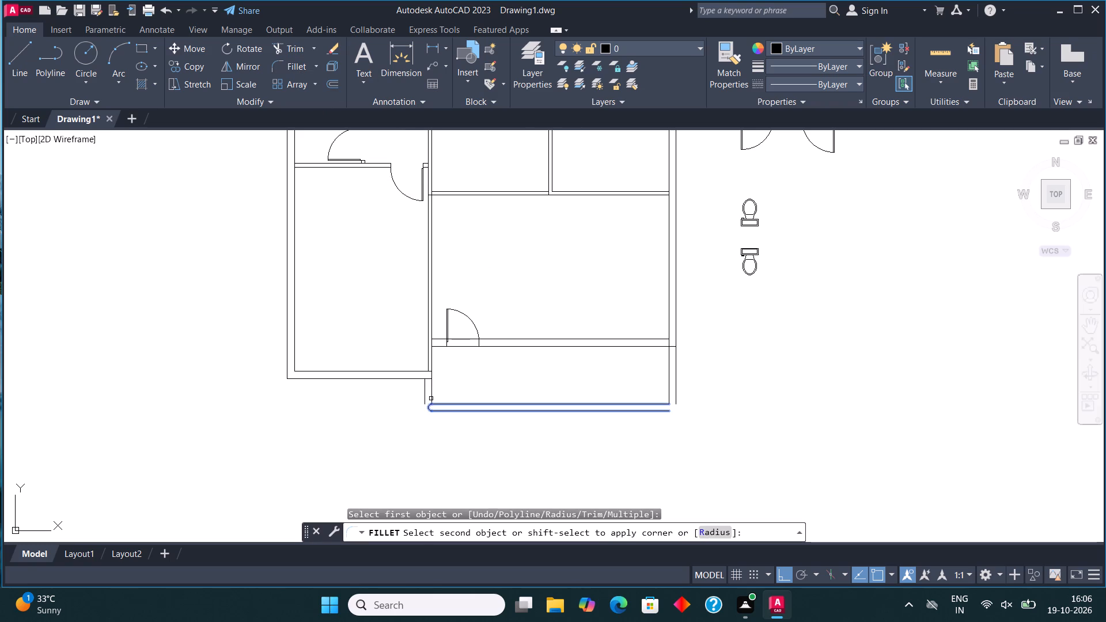
pyautogui.click(426, 390)
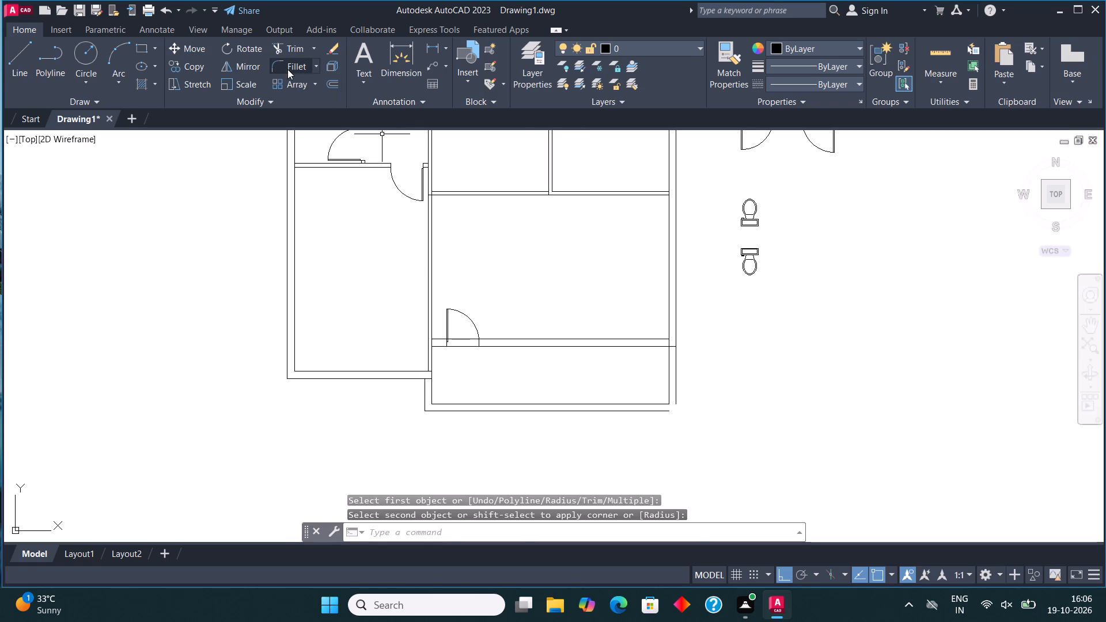
pyautogui.click(287, 69)
pyautogui.click(651, 412)
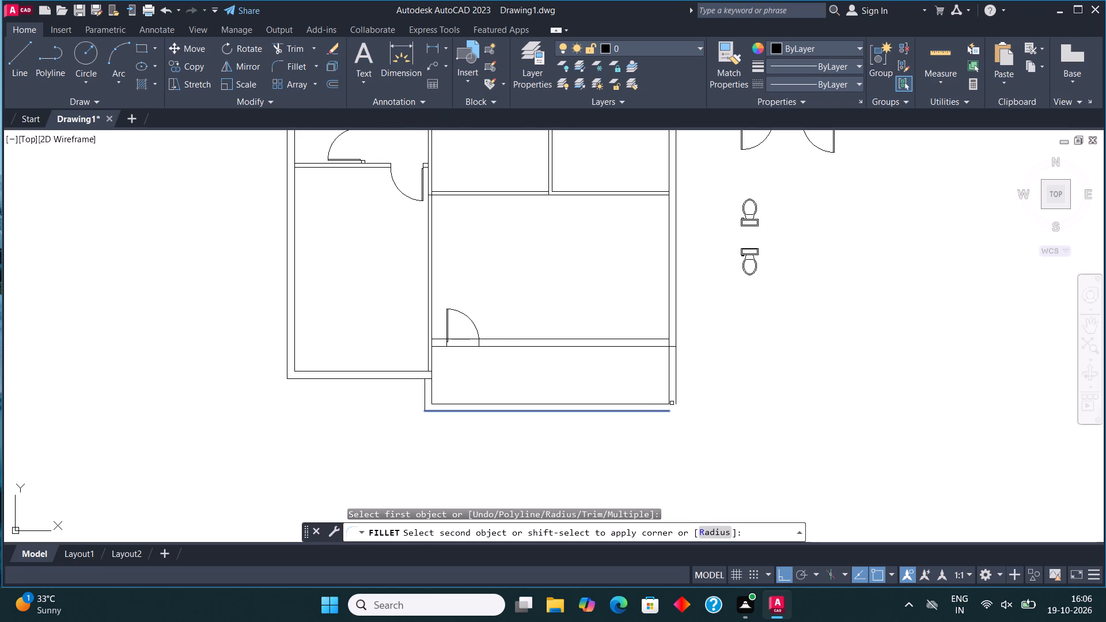
pyautogui.click(677, 378)
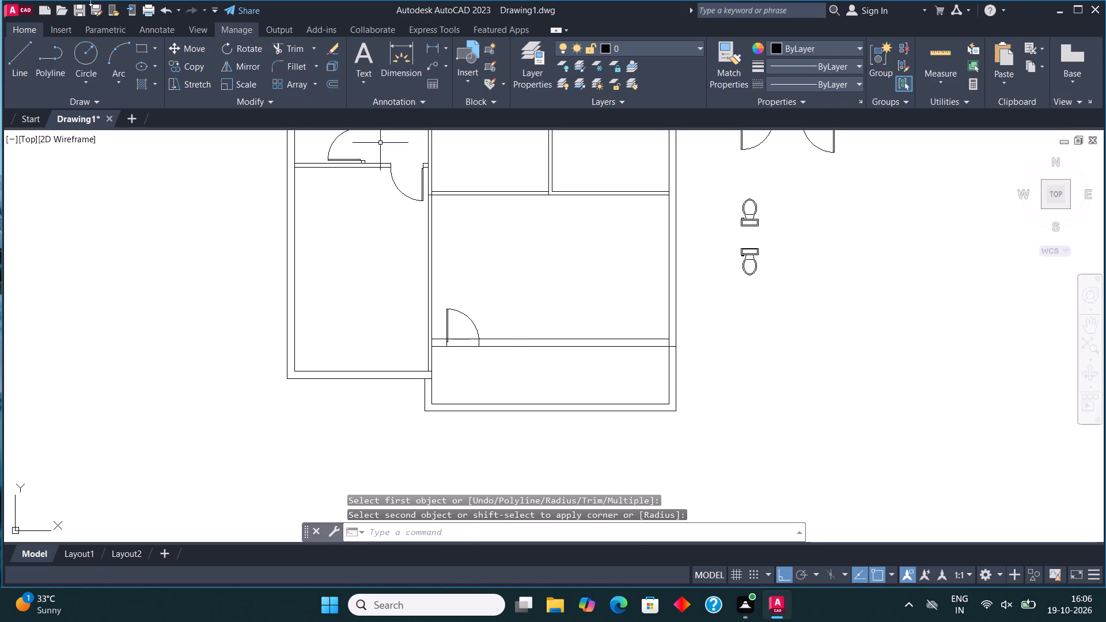
# Draw a small rectangular column over the front strip's bottom-left wall corner.
pyautogui.click(141, 47)
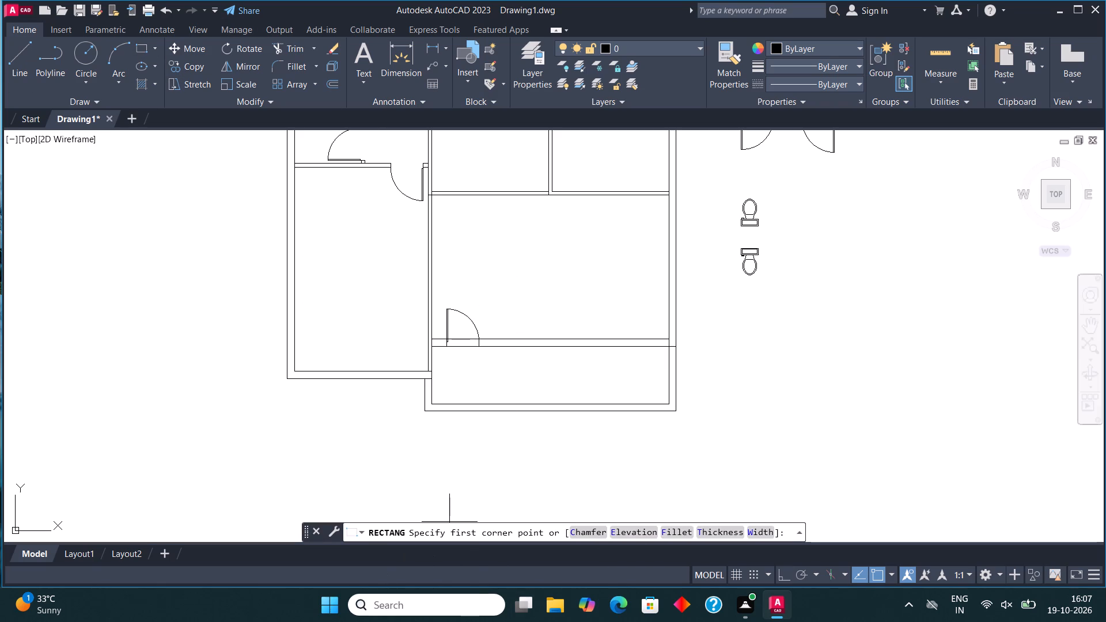
pyautogui.scroll(2, 419, 416)
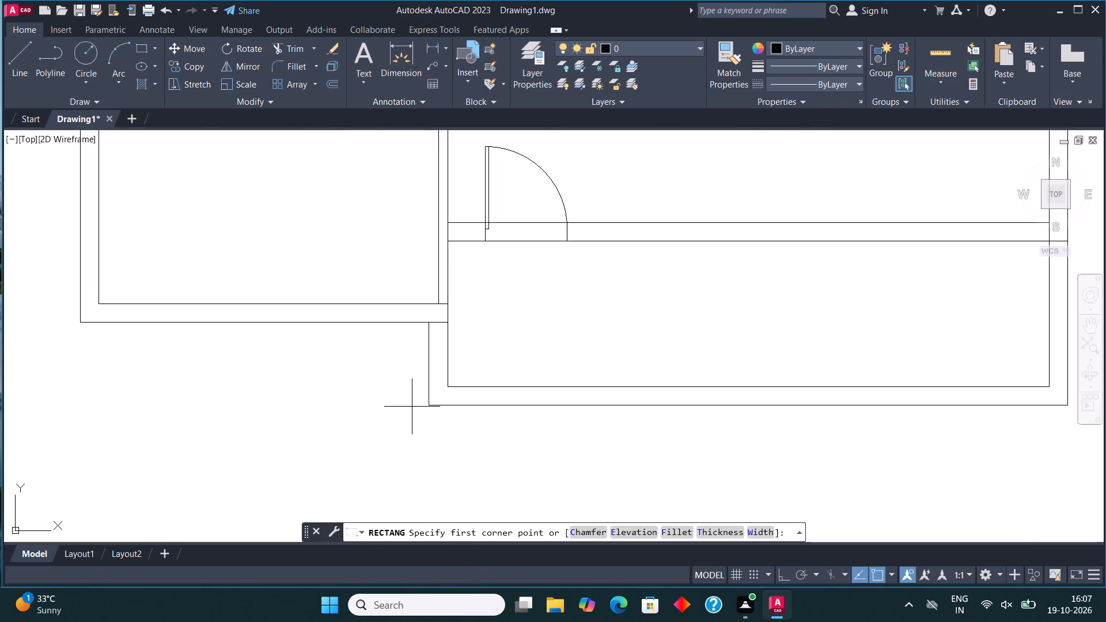
pyautogui.click(454, 379)
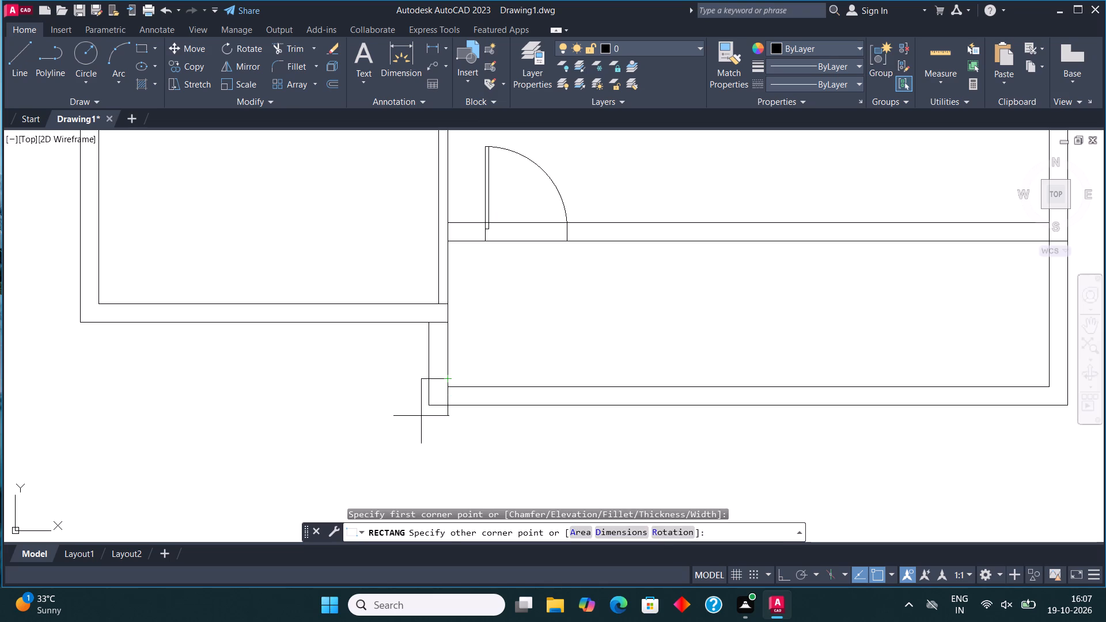
pyautogui.click(419, 411)
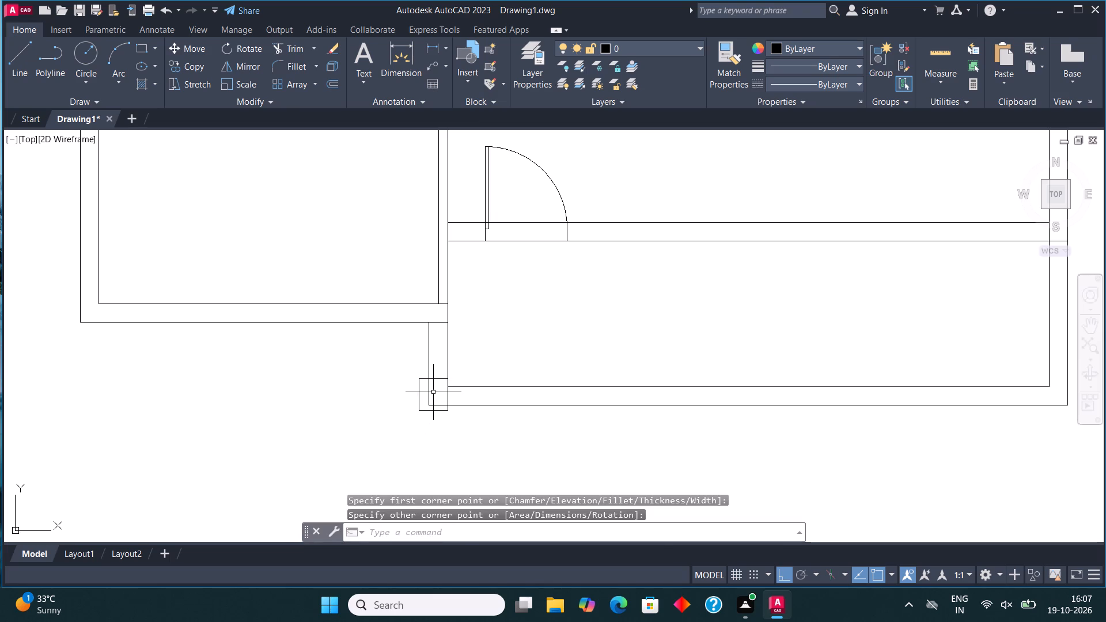
# Copy the bottom-left column along the front wall, about 12.5' over for the middle and about 25' over for the bottom-right corner.
pyautogui.click(419, 380)
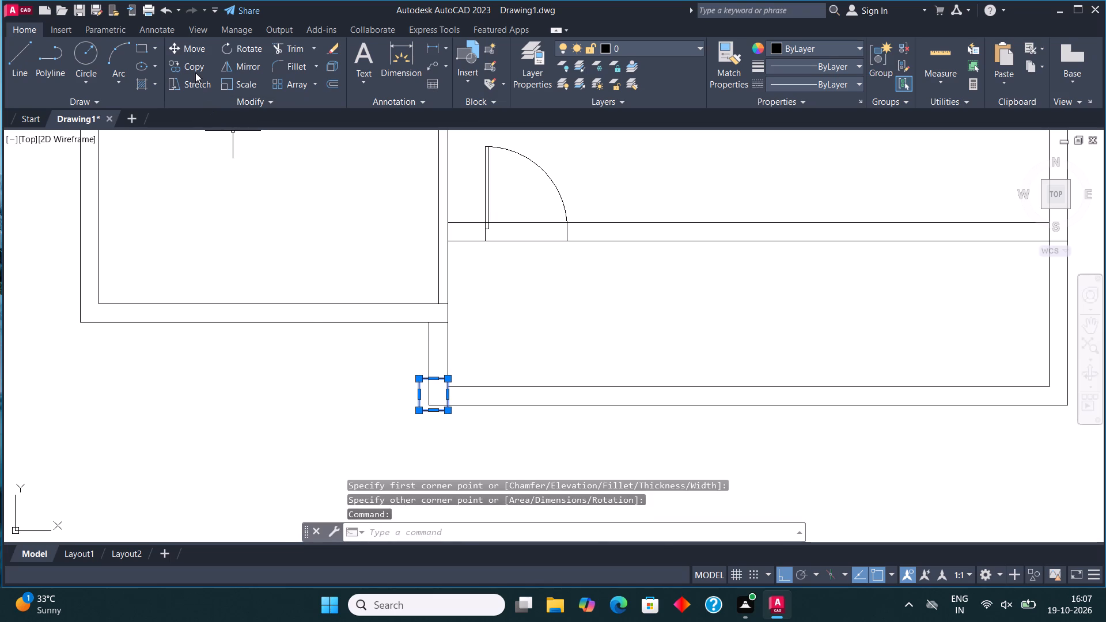
pyautogui.click(196, 67)
pyautogui.click(418, 409)
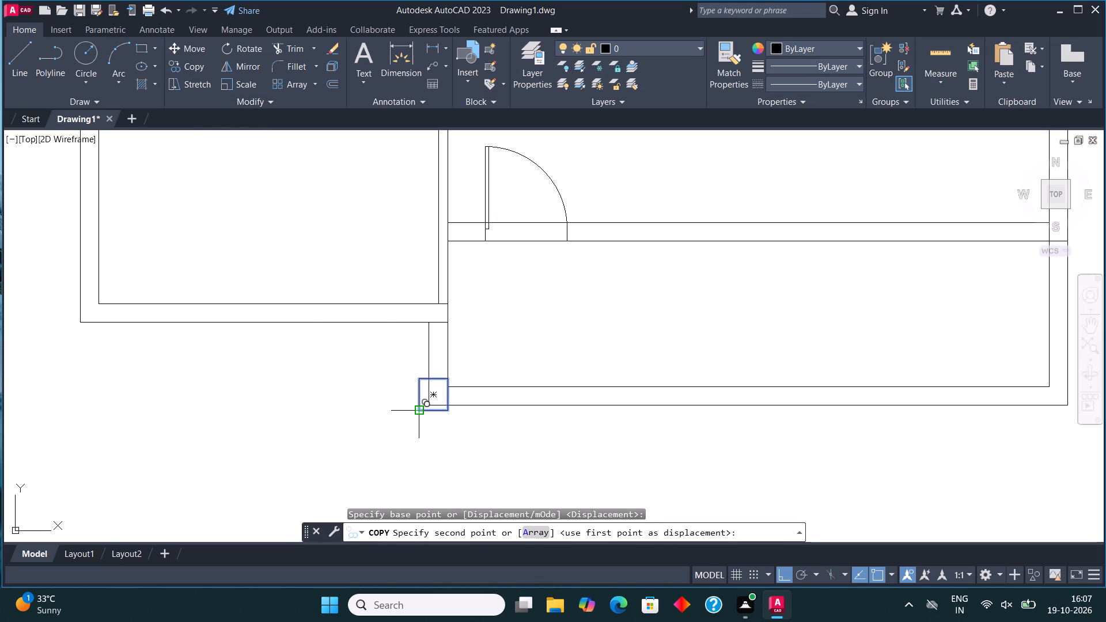
pyautogui.click(729, 426)
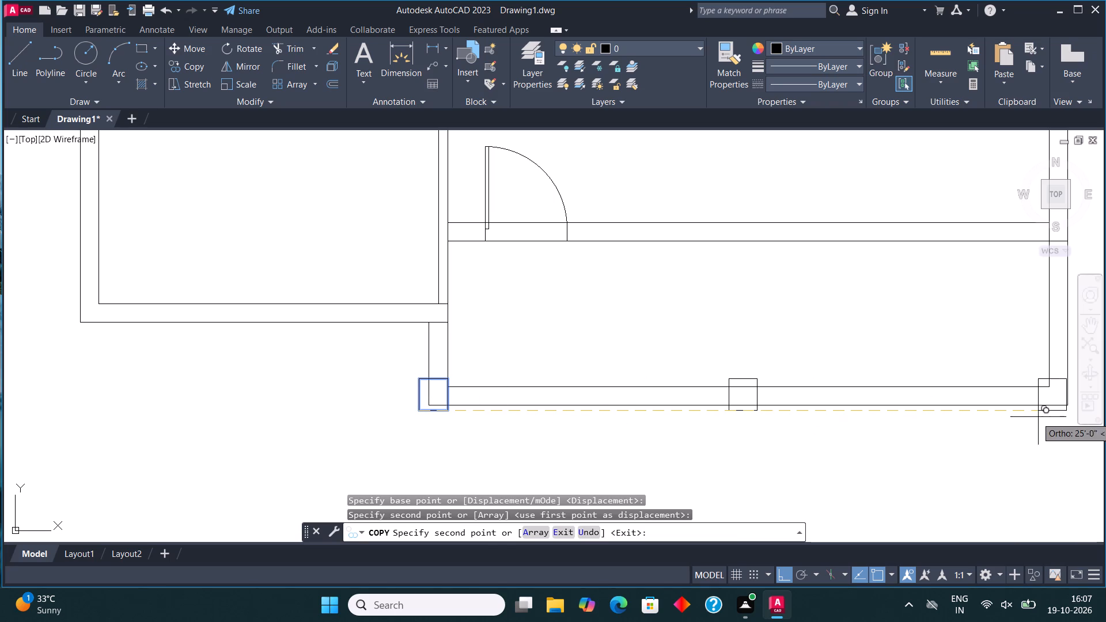
pyautogui.click(1039, 416)
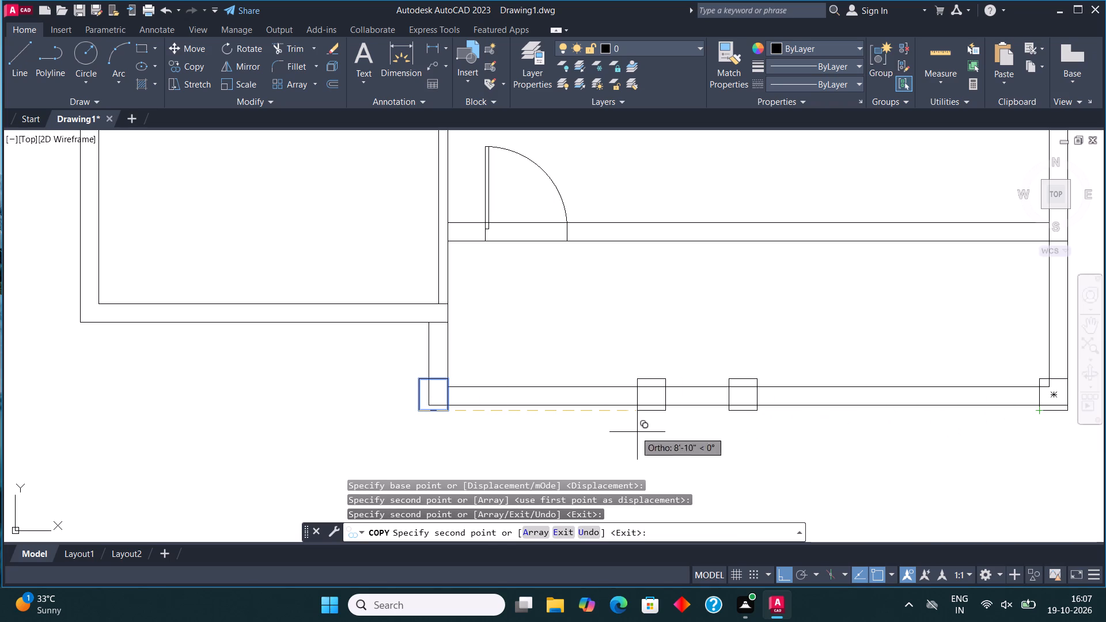
pyautogui.press('Escape')
# Draw a second rectangular column at the top of the front strip's short left wall, directly below the room's outer wall.
pyautogui.click(141, 51)
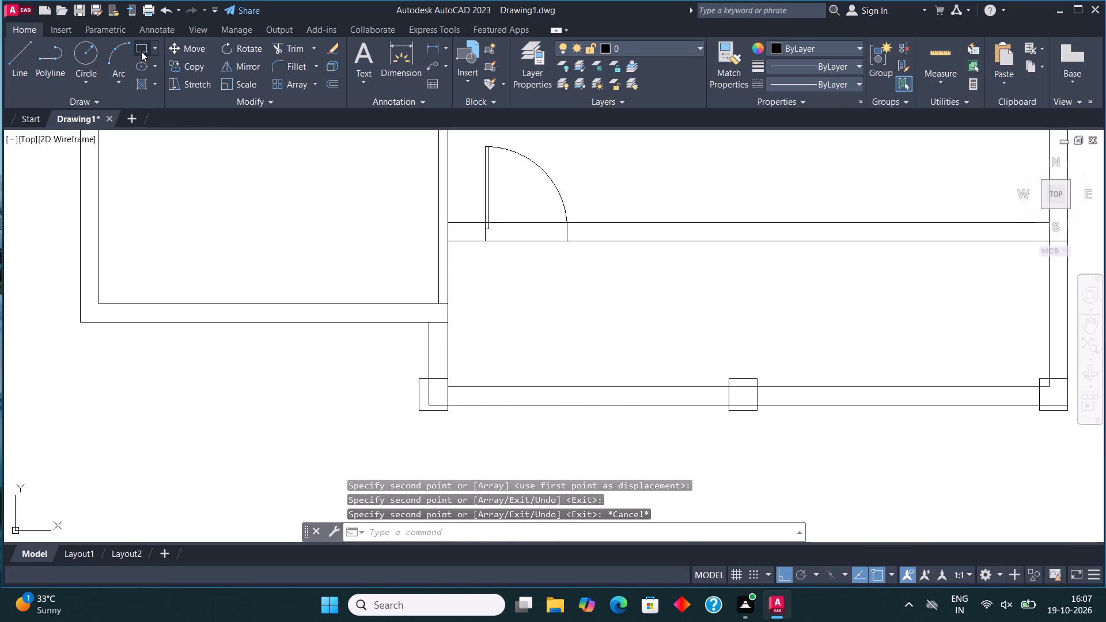
pyautogui.scroll(1, 385, 281)
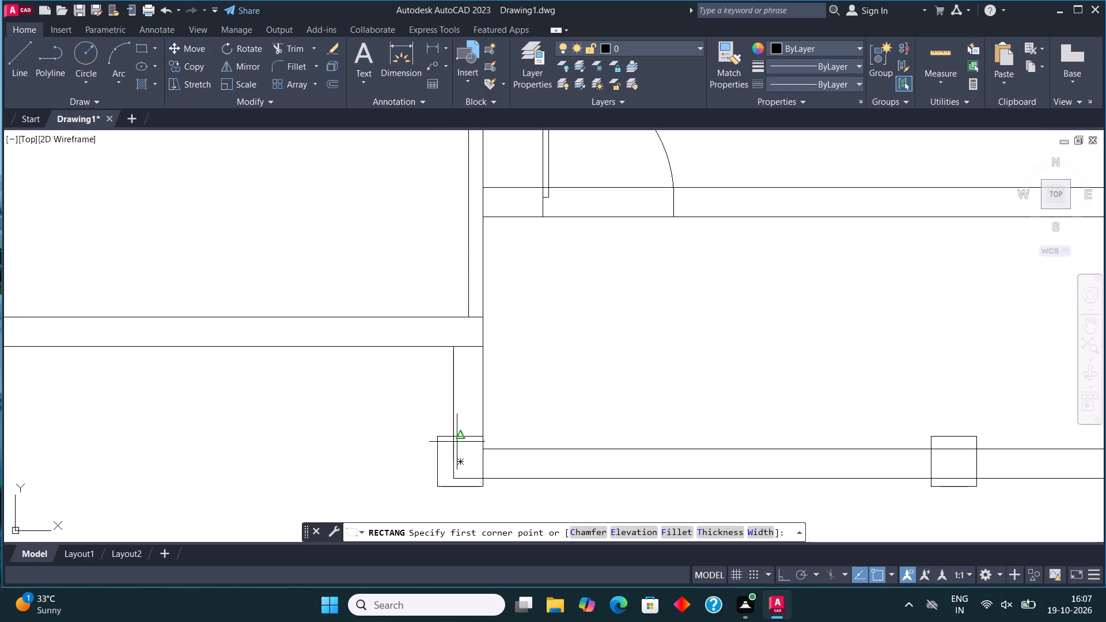
pyautogui.click(437, 352)
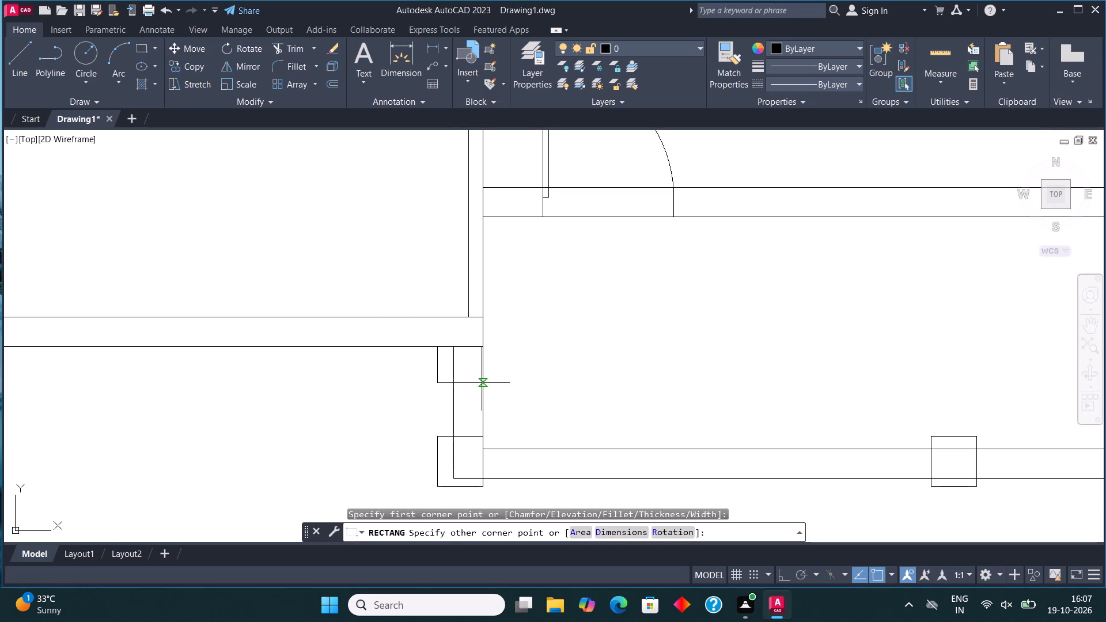
pyautogui.click(482, 377)
# Load the ACAD_ISO02W100 ISO dash linetype and make it the current linetype.
pyautogui.moveTo(468, 422); pyautogui.dragTo(400, 420, button='middle')
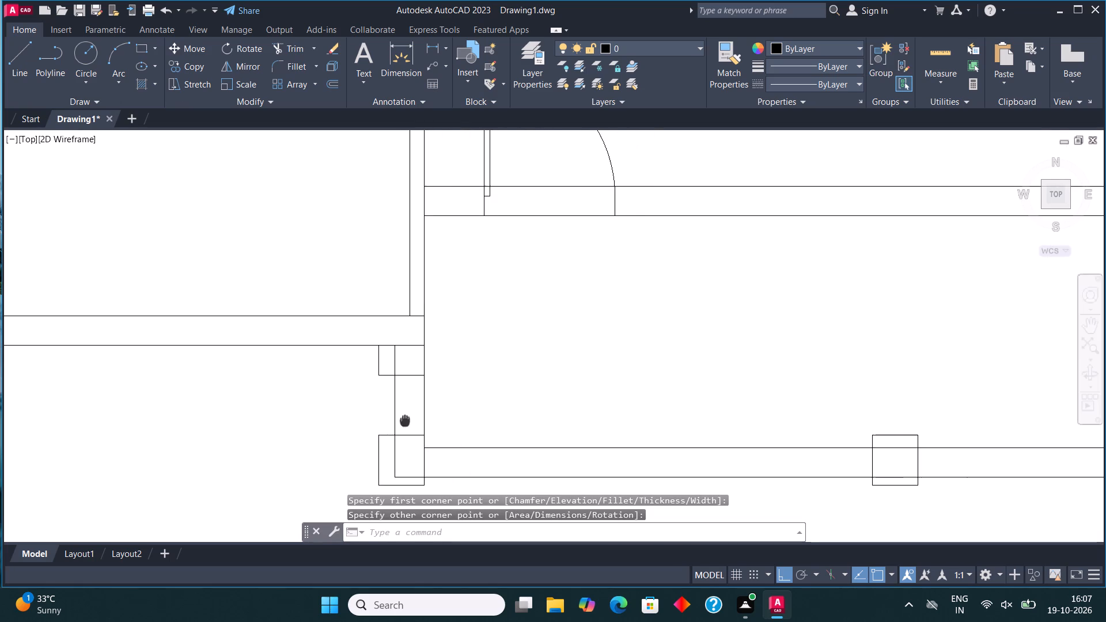
pyautogui.moveTo(400, 420); pyautogui.dragTo(400, 421, button='middle')
pyautogui.scroll(-1, 443, 431)
pyautogui.moveTo(467, 434); pyautogui.dragTo(457, 425, button='middle')
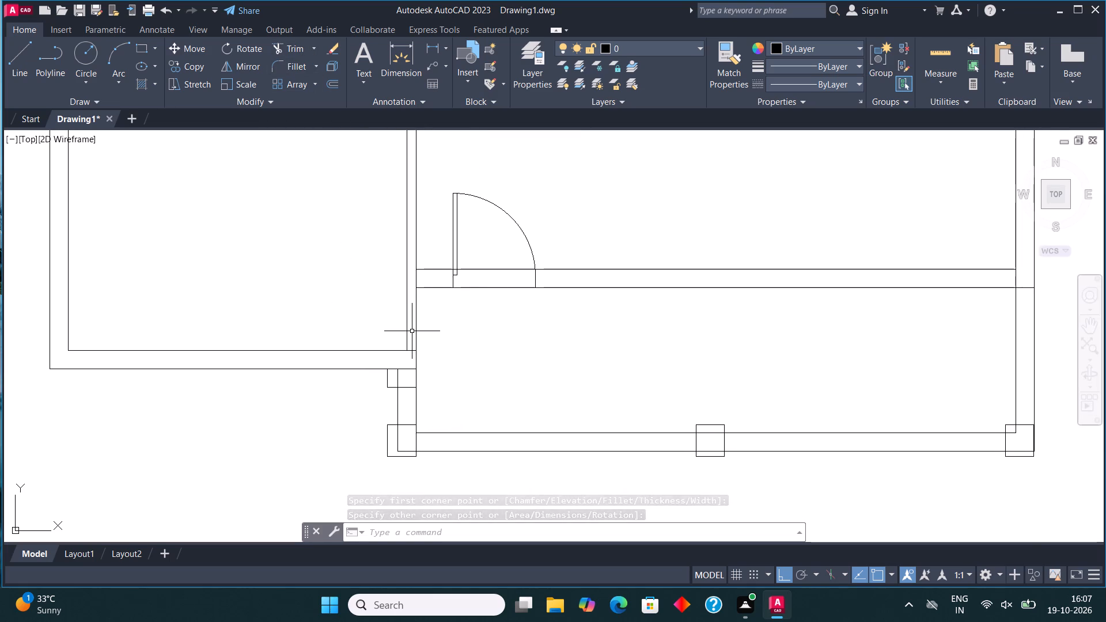
pyautogui.scroll(-2, 536, 449)
pyautogui.scroll(4, 557, 441)
pyautogui.moveTo(540, 438); pyautogui.dragTo(514, 382, button='middle')
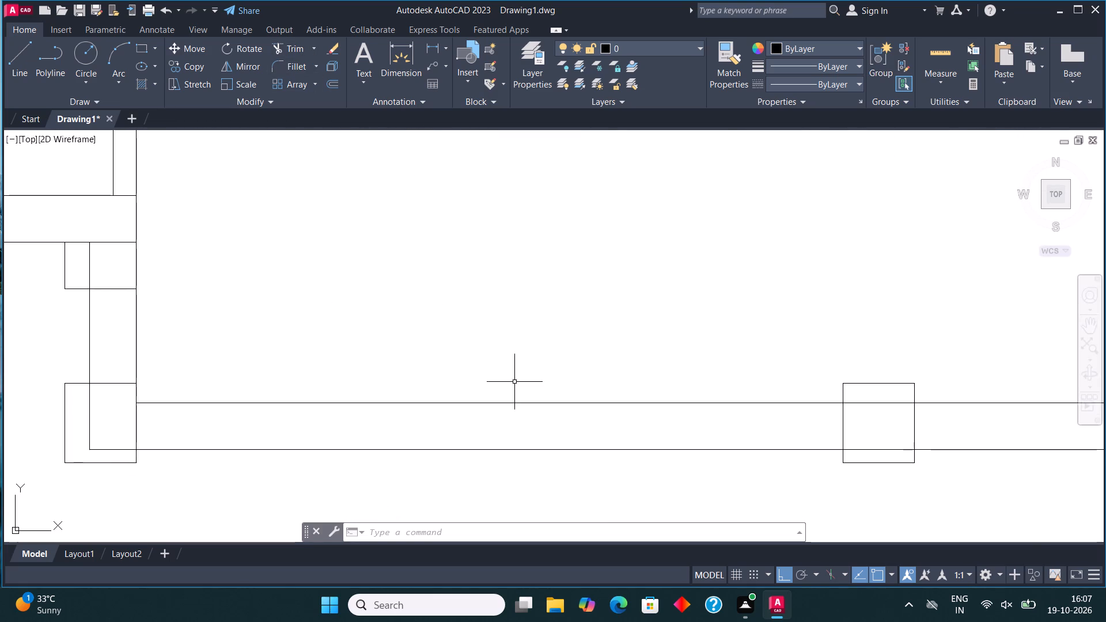
pyautogui.scroll(-2, 524, 396)
pyautogui.write('LIN')
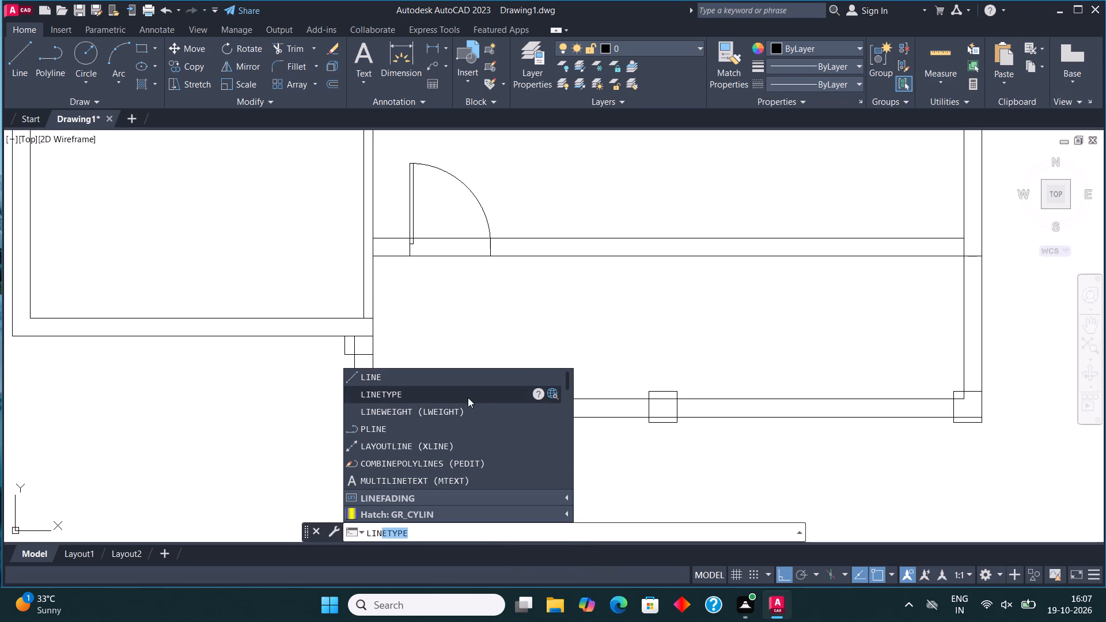
pyautogui.click(468, 397)
pyautogui.click(669, 185)
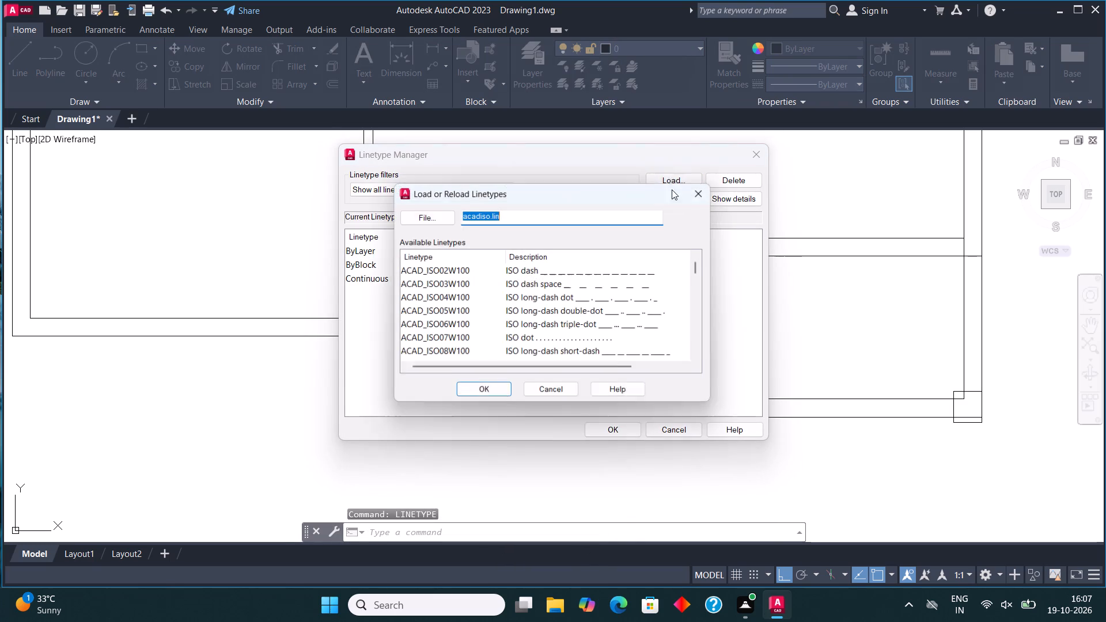
pyautogui.click(577, 272)
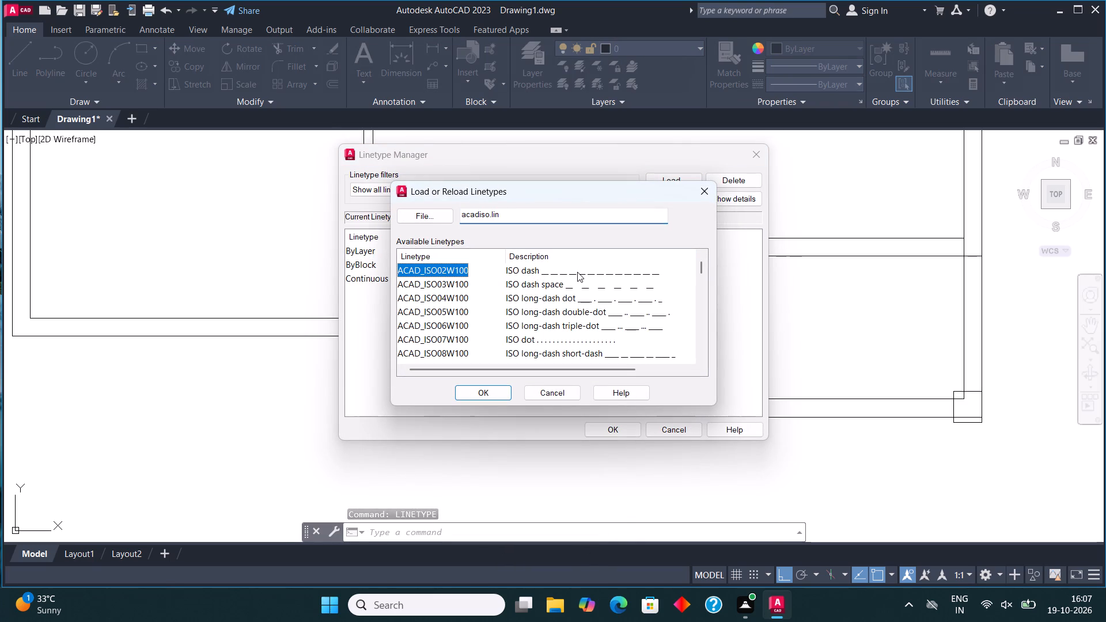
pyautogui.click(488, 388)
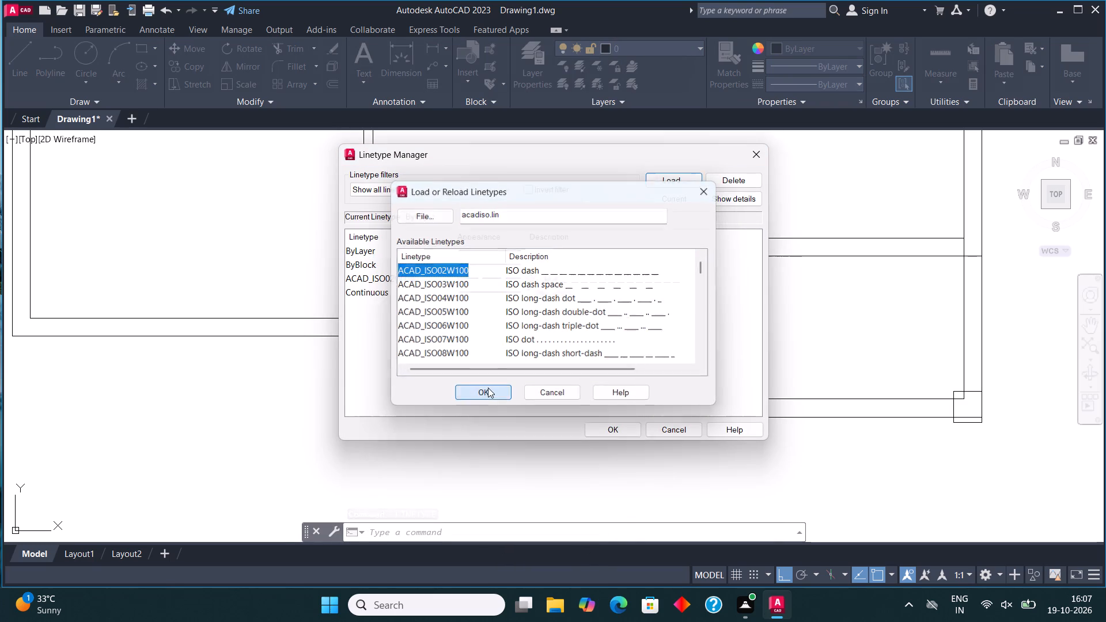
pyautogui.click(554, 280)
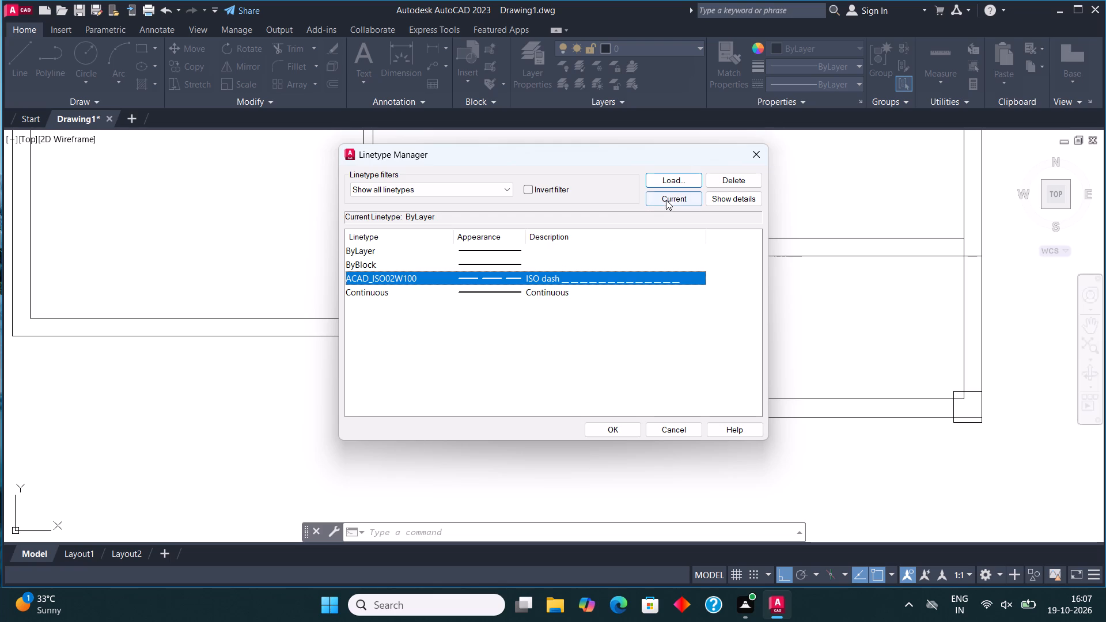
pyautogui.click(667, 198)
pyautogui.click(623, 431)
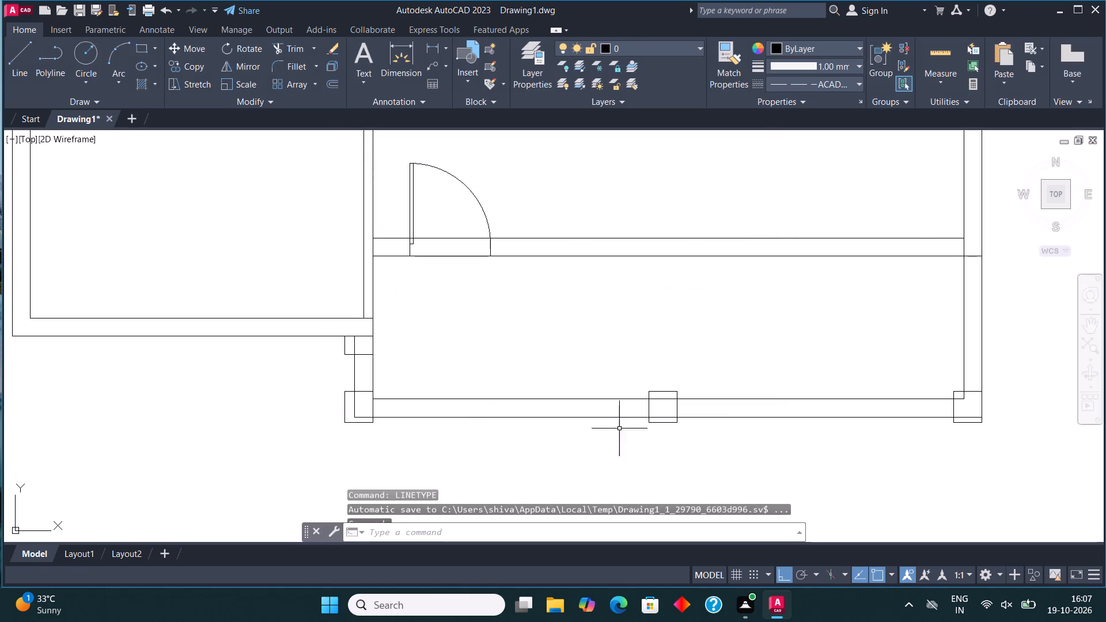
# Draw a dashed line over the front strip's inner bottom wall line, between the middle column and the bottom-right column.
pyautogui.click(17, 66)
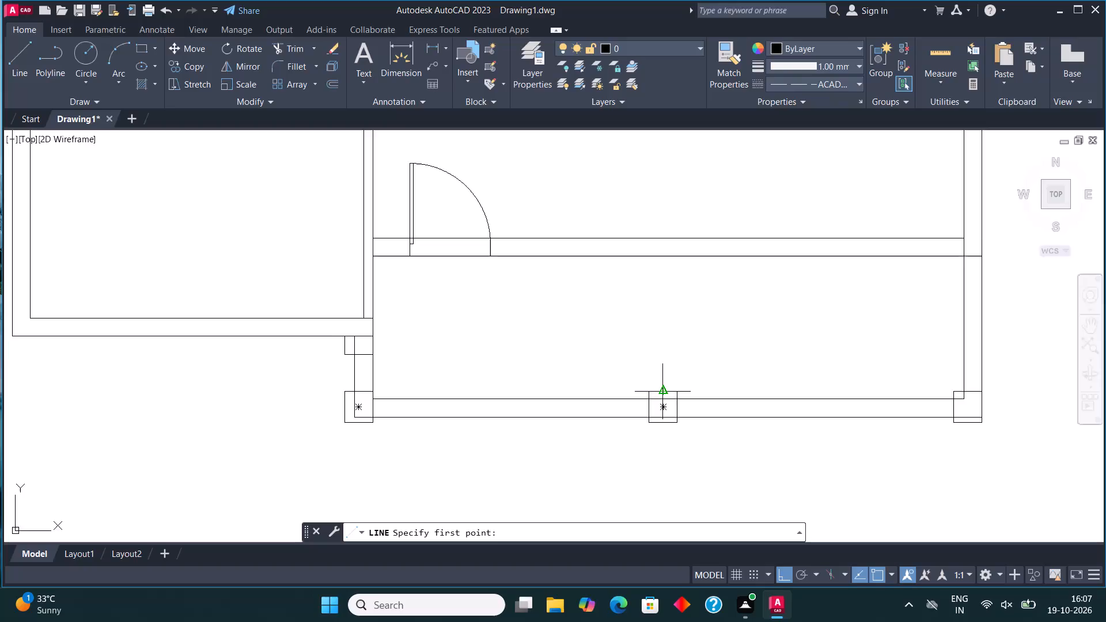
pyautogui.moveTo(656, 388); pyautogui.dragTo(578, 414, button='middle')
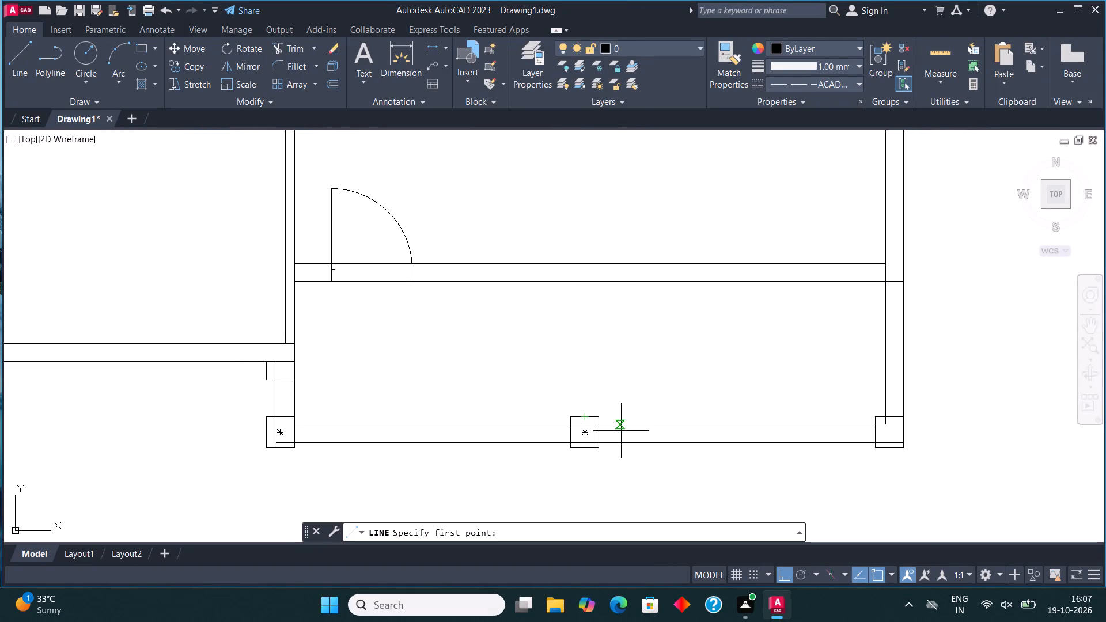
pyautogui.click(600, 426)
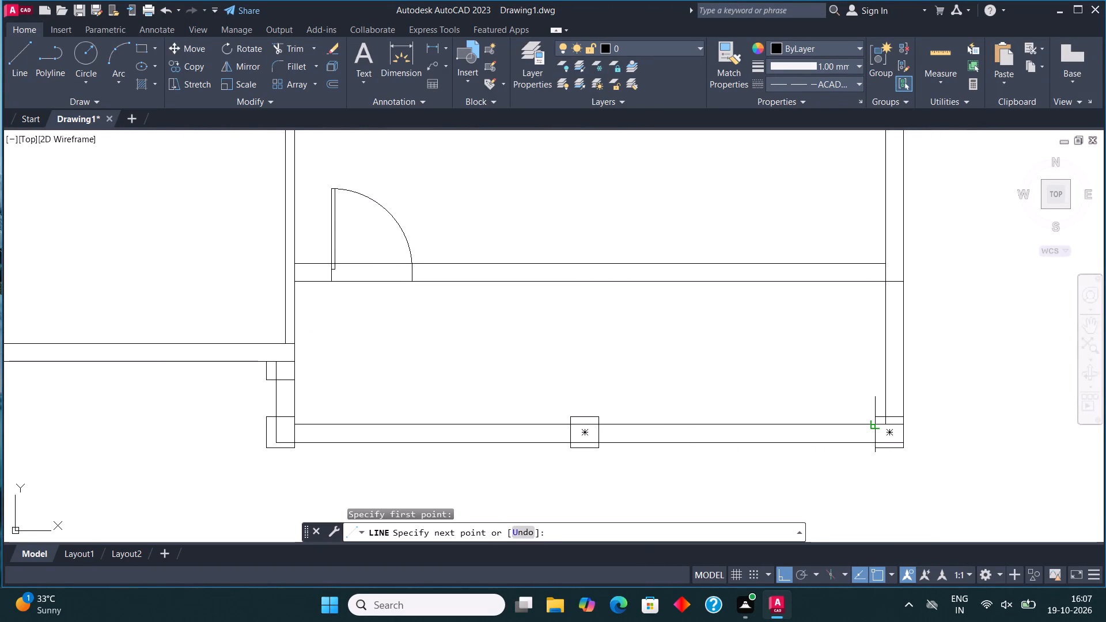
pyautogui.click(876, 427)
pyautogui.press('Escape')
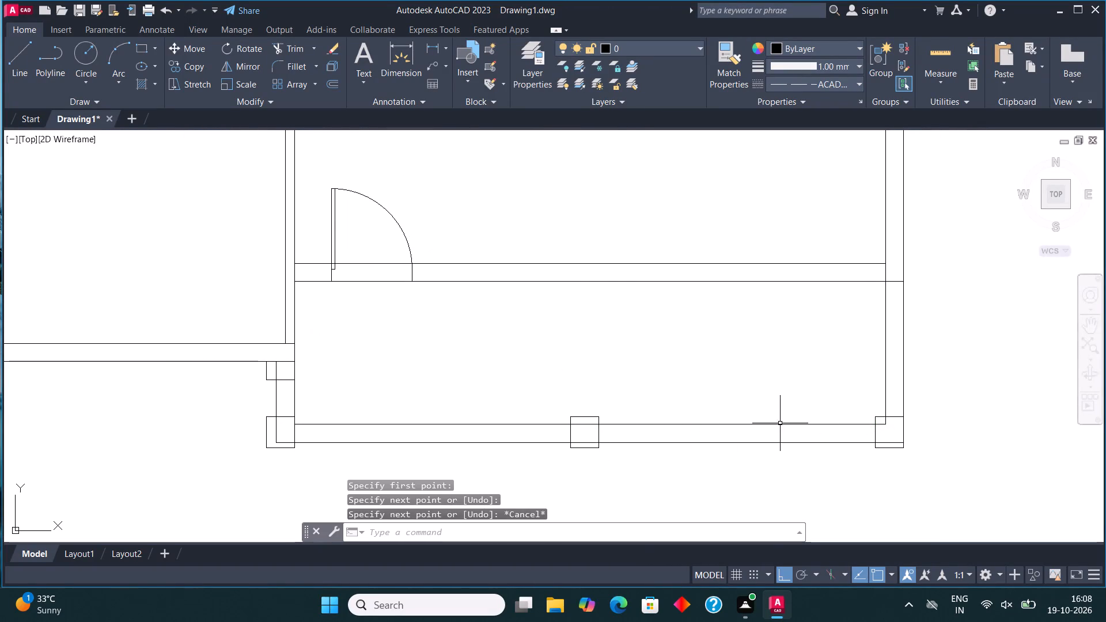
# Examine how the new line's dashed linetype displays over the existing solid wall line.
pyautogui.click(780, 423)
pyautogui.scroll(3, 734, 428)
pyautogui.press('Escape')
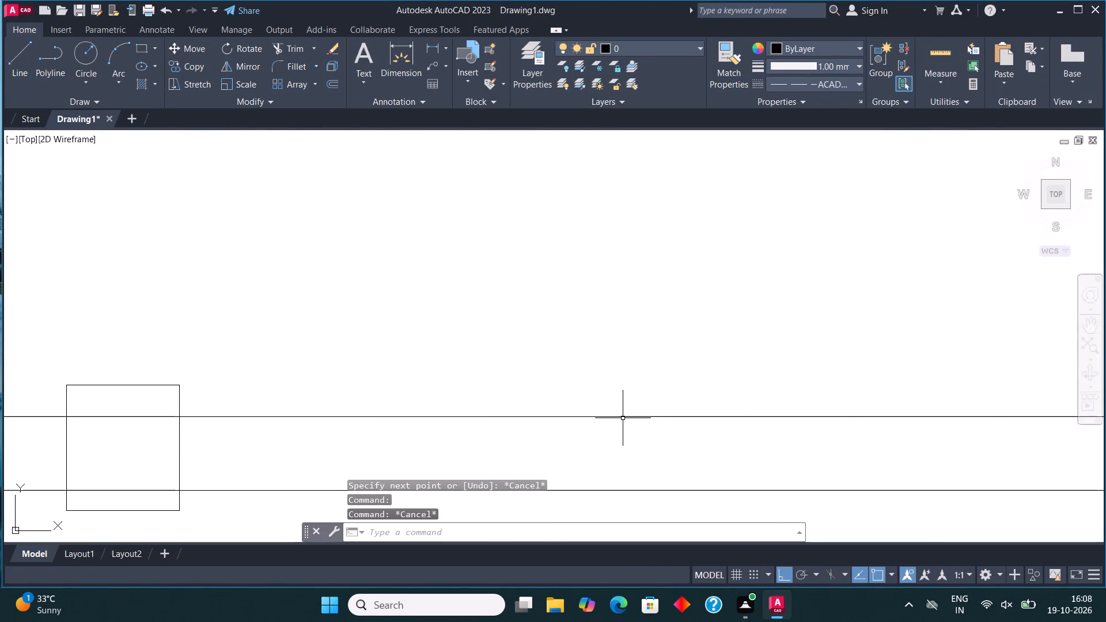
pyautogui.click(618, 415)
pyautogui.press('Escape')
pyautogui.scroll(-2, 619, 418)
pyautogui.scroll(1, 619, 418)
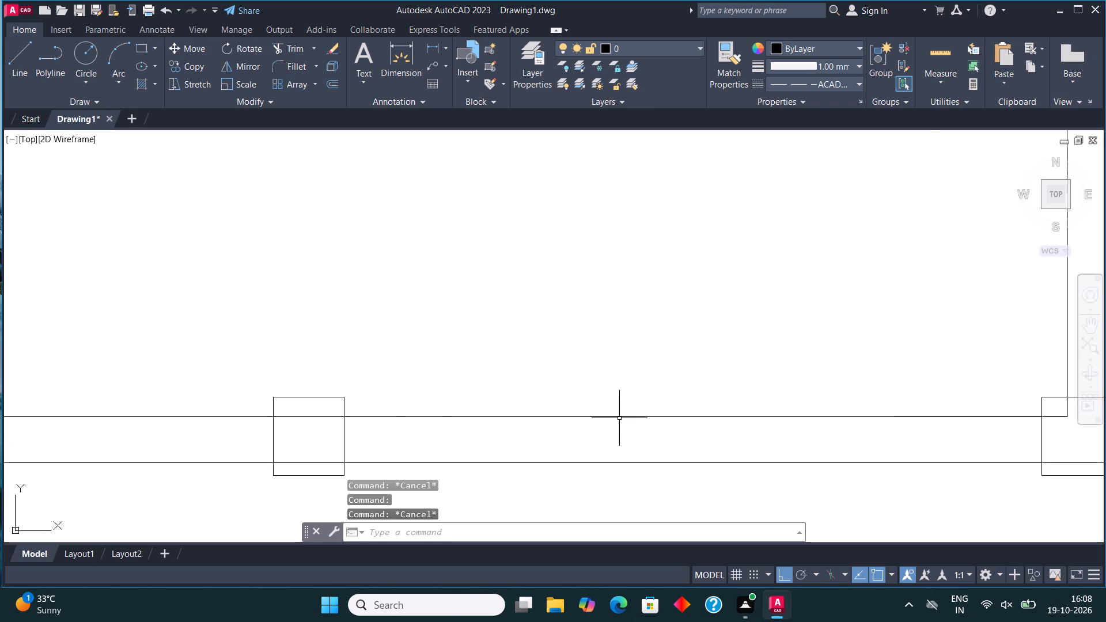
pyautogui.click(619, 419)
pyautogui.scroll(-2, 619, 419)
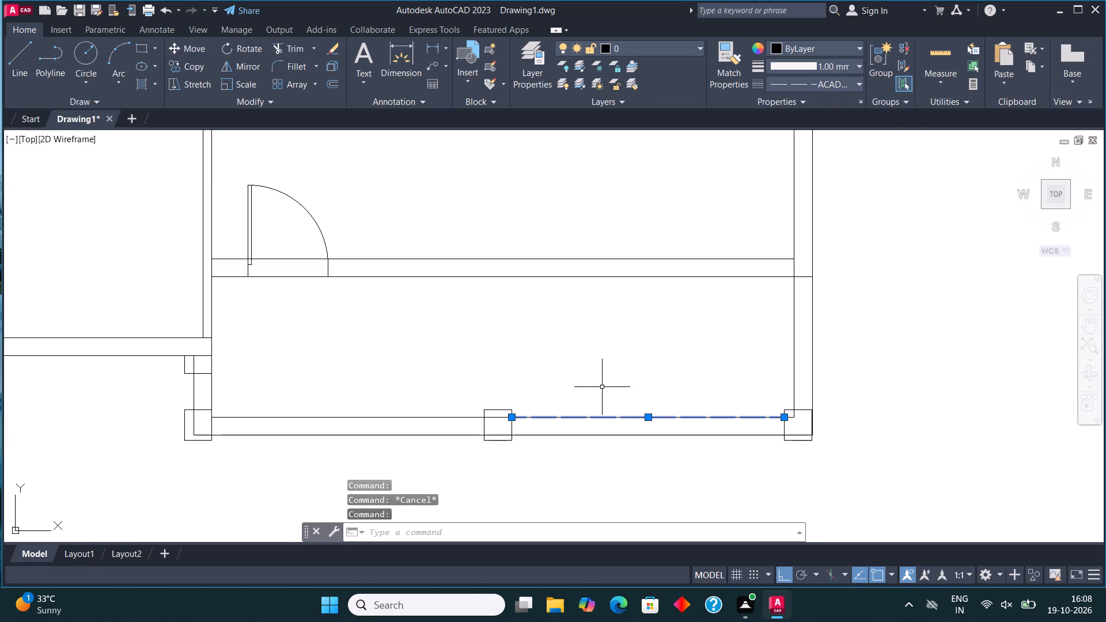
pyautogui.press('Escape')
# Erase the front strip's inner and outer bottom wall lines together with the overlapping dashed line.
pyautogui.scroll(1, 656, 420)
pyautogui.click(660, 428)
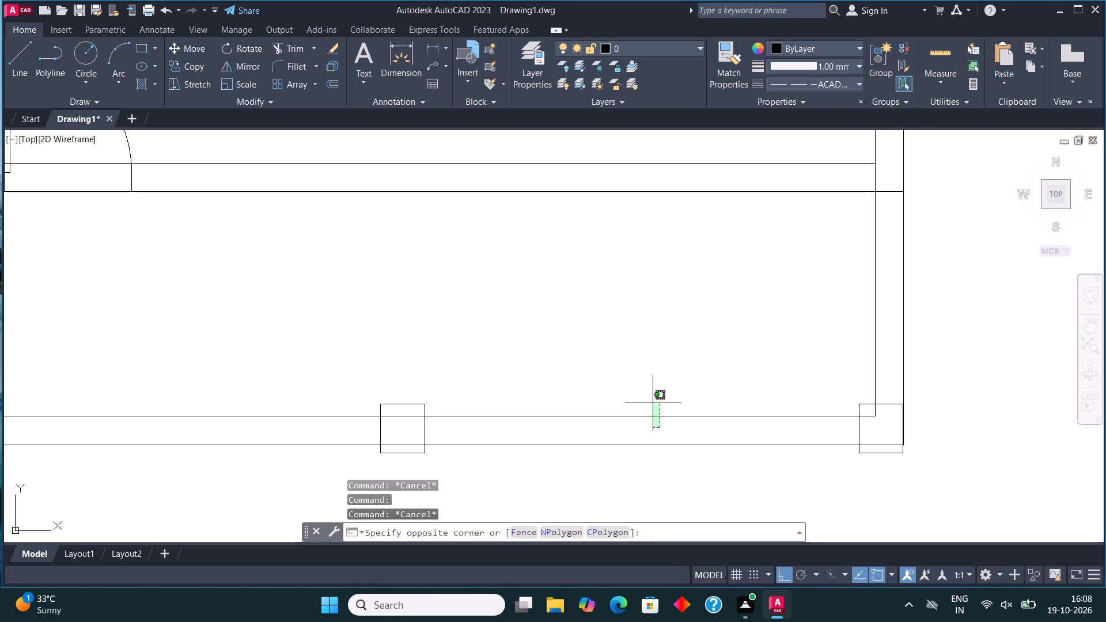
pyautogui.click(653, 403)
pyautogui.press('Delete')
pyautogui.scroll(-1, 706, 506)
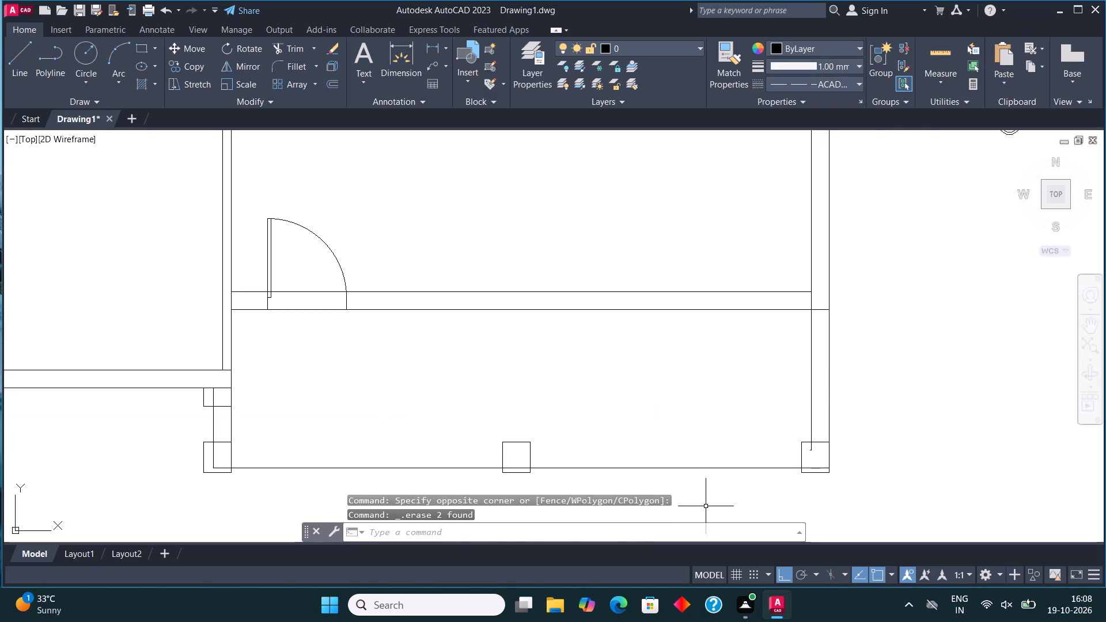
pyautogui.click(652, 480)
pyautogui.click(638, 434)
pyautogui.press('Delete')
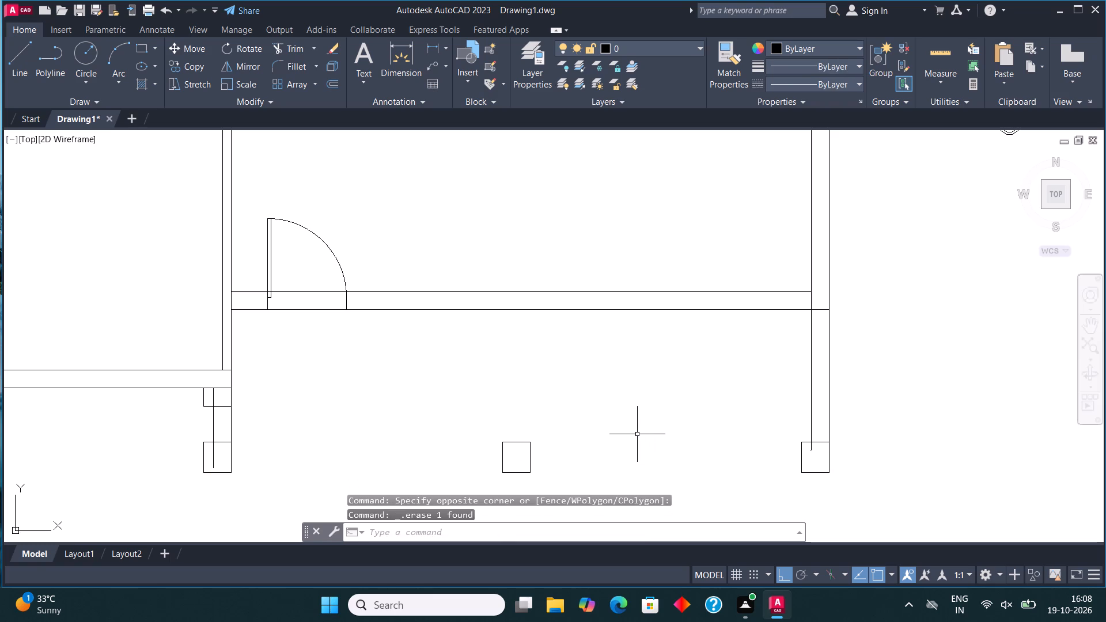
# Draw a dashed line from the right wall's inner lower end straight across to the bottom-left column.
pyautogui.scroll(-3, 673, 441)
pyautogui.moveTo(678, 456); pyautogui.dragTo(675, 412, button='middle')
pyautogui.scroll(3, 675, 412)
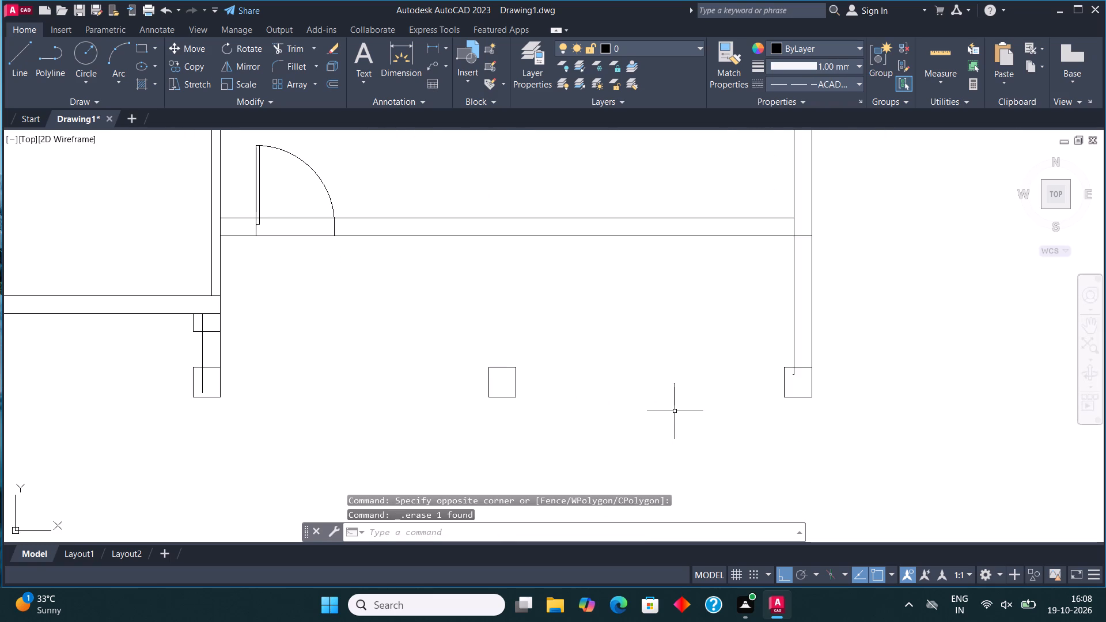
pyautogui.click(28, 57)
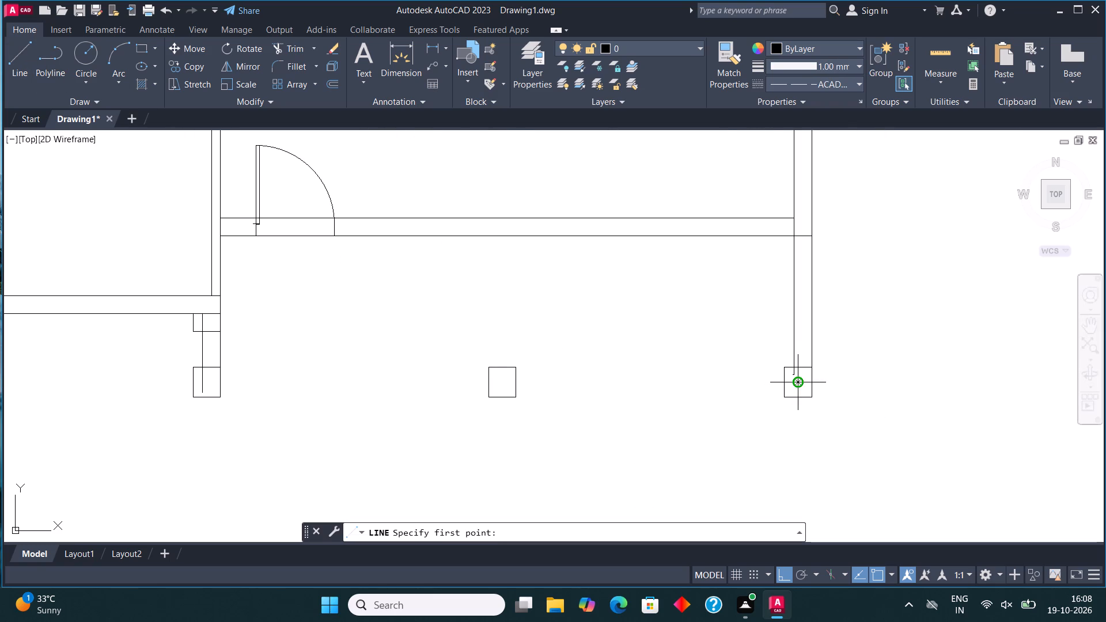
pyautogui.click(793, 374)
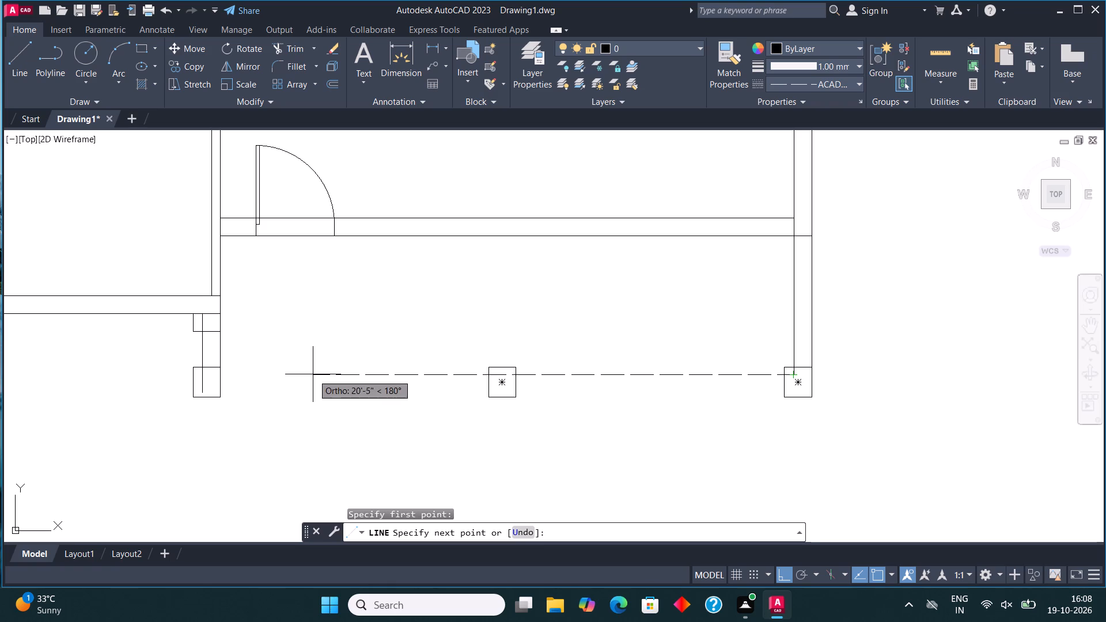
pyautogui.click(219, 377)
pyautogui.press('Escape')
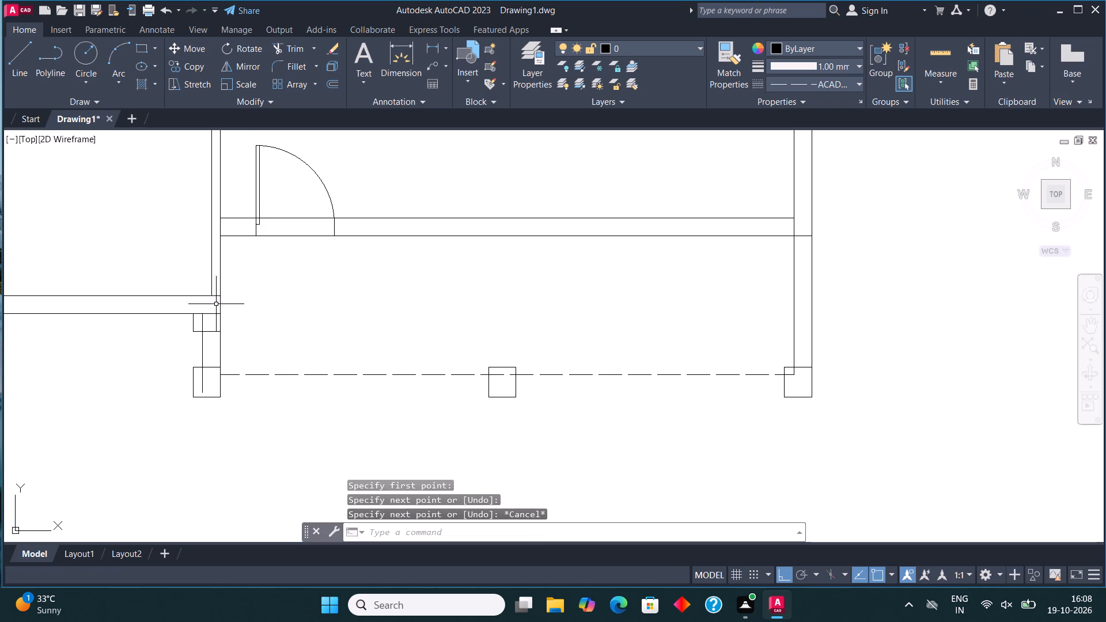
# Draw a line 9" down from the dashed line's right end, continuing across to the left wall's outer corner as a second dashed line.
pyautogui.click(17, 59)
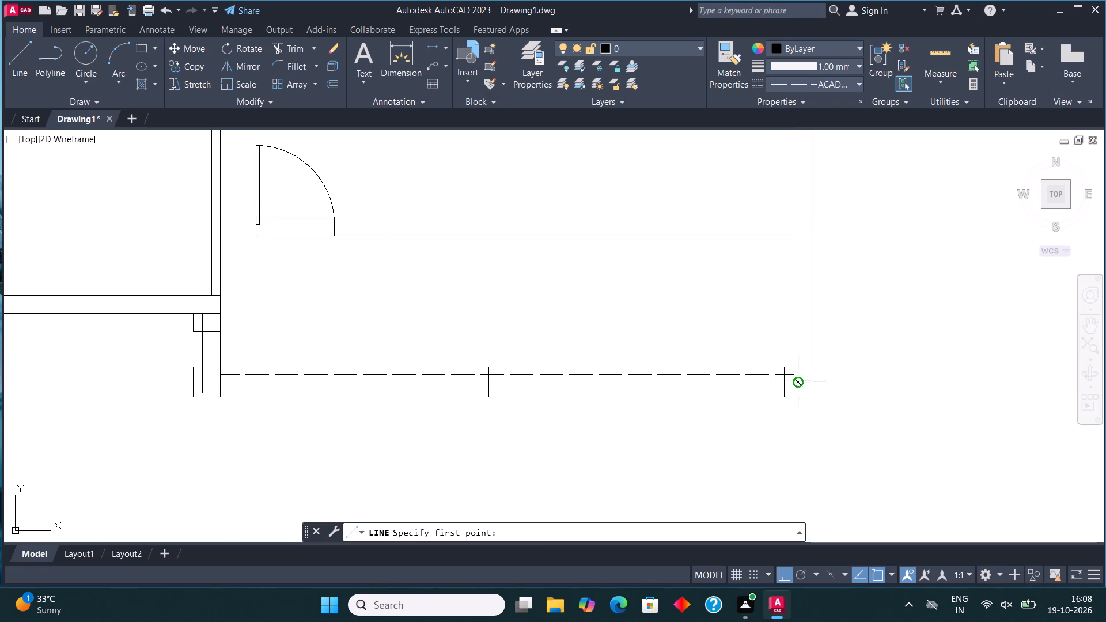
pyautogui.scroll(2, 792, 373)
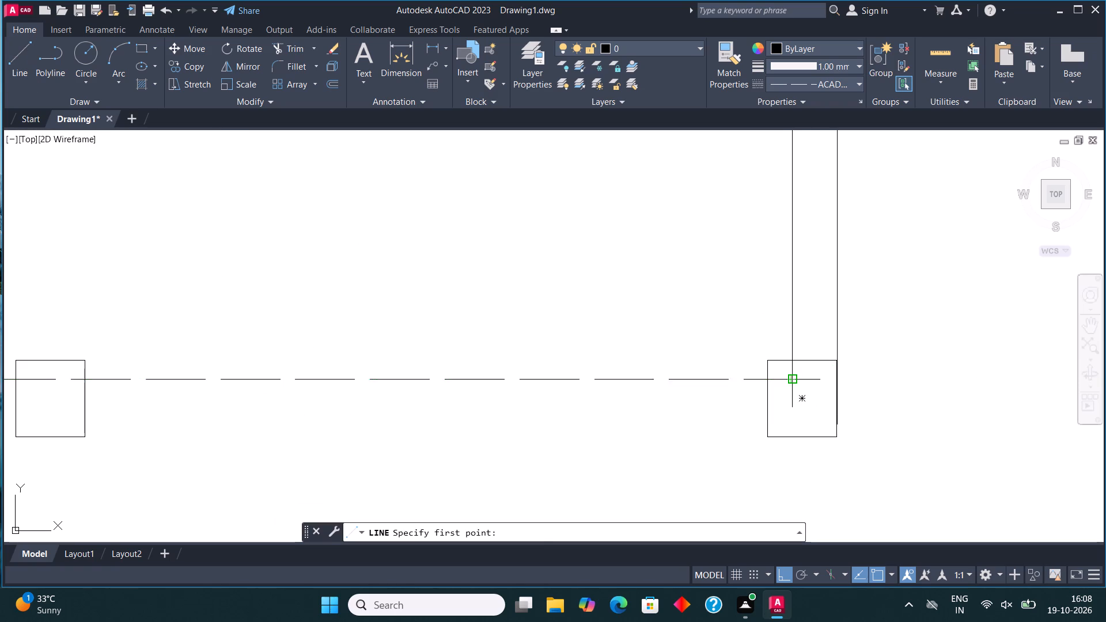
pyautogui.click(791, 380)
pyautogui.write('9"')
pyautogui.press('Return')
pyautogui.scroll(-2, 761, 416)
pyautogui.moveTo(657, 434); pyautogui.dragTo(874, 423, button='middle')
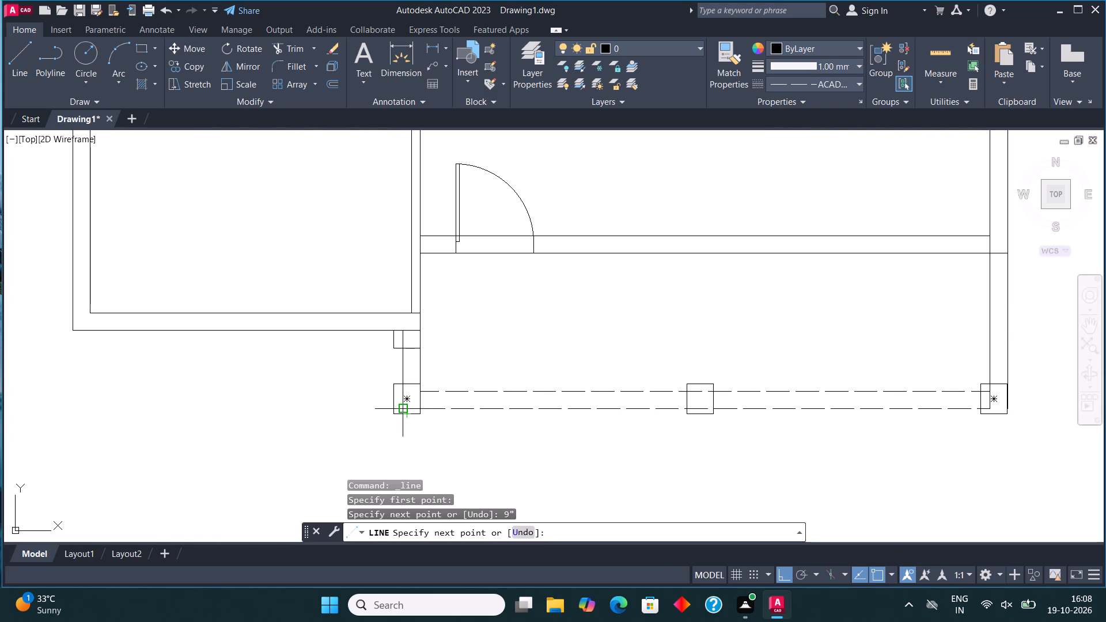
pyautogui.scroll(3, 401, 409)
pyautogui.click(401, 409)
pyautogui.press('Escape')
pyautogui.scroll(-3, 473, 410)
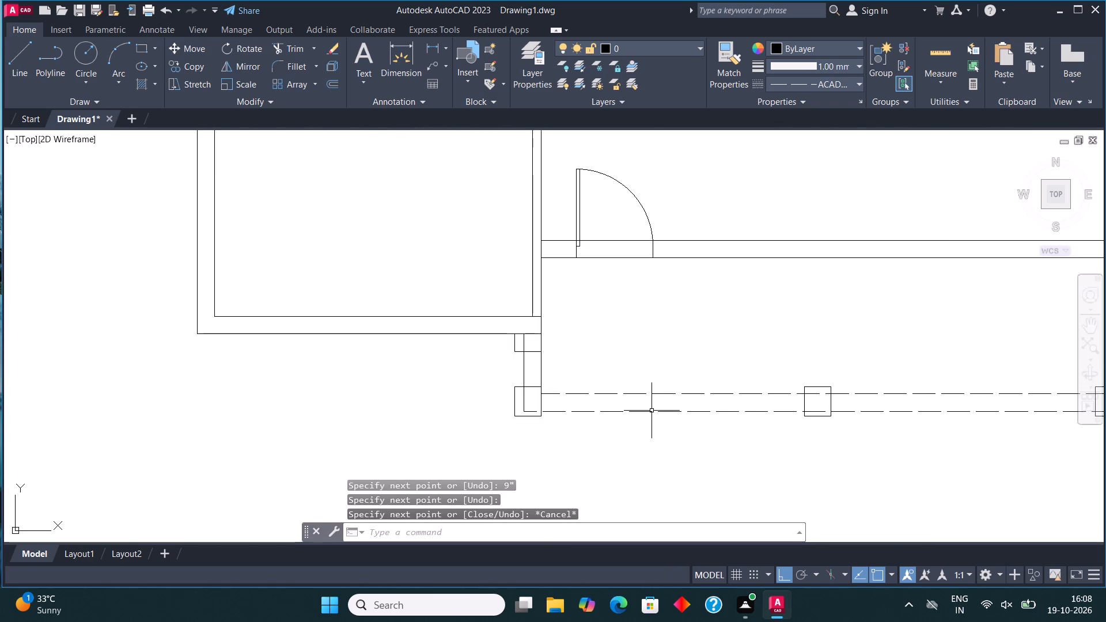
pyautogui.scroll(-1, 652, 411)
pyautogui.moveTo(650, 411); pyautogui.dragTo(502, 386, button='middle')
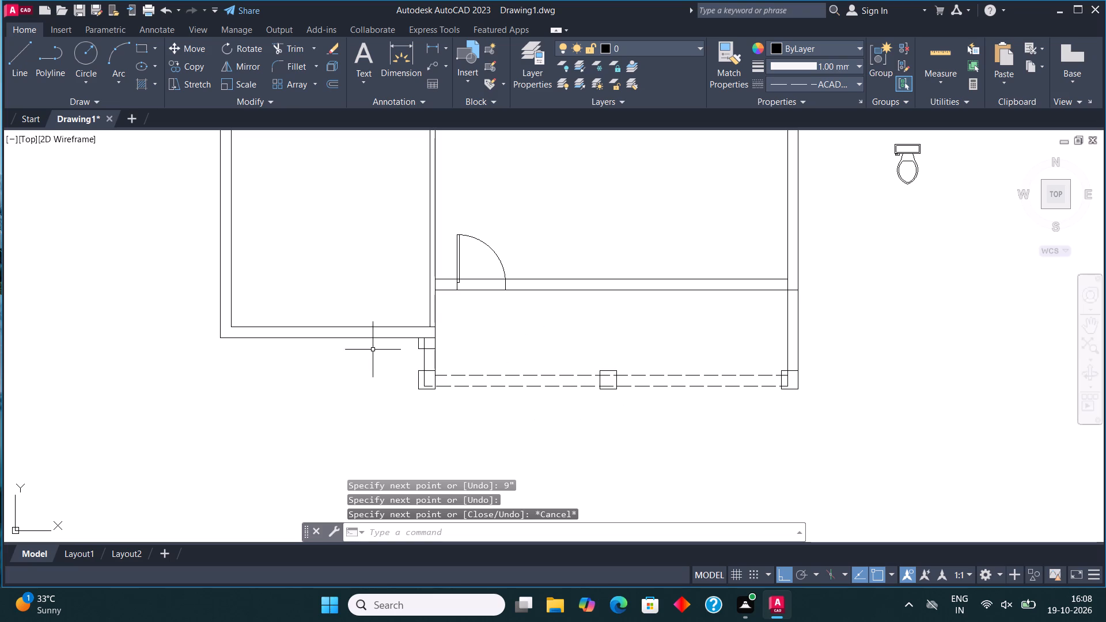
# Trim the solid left wall lines of the front strip between and inside its two left columns.
pyautogui.scroll(2, 434, 359)
pyautogui.click(298, 52)
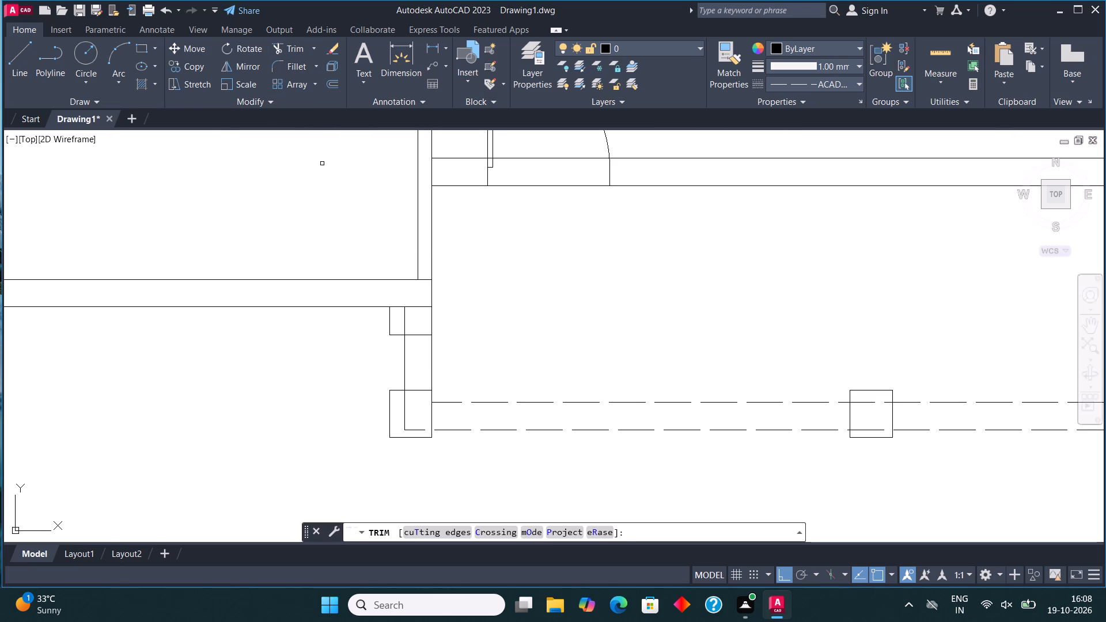
pyautogui.moveTo(363, 348); pyautogui.dragTo(470, 348)
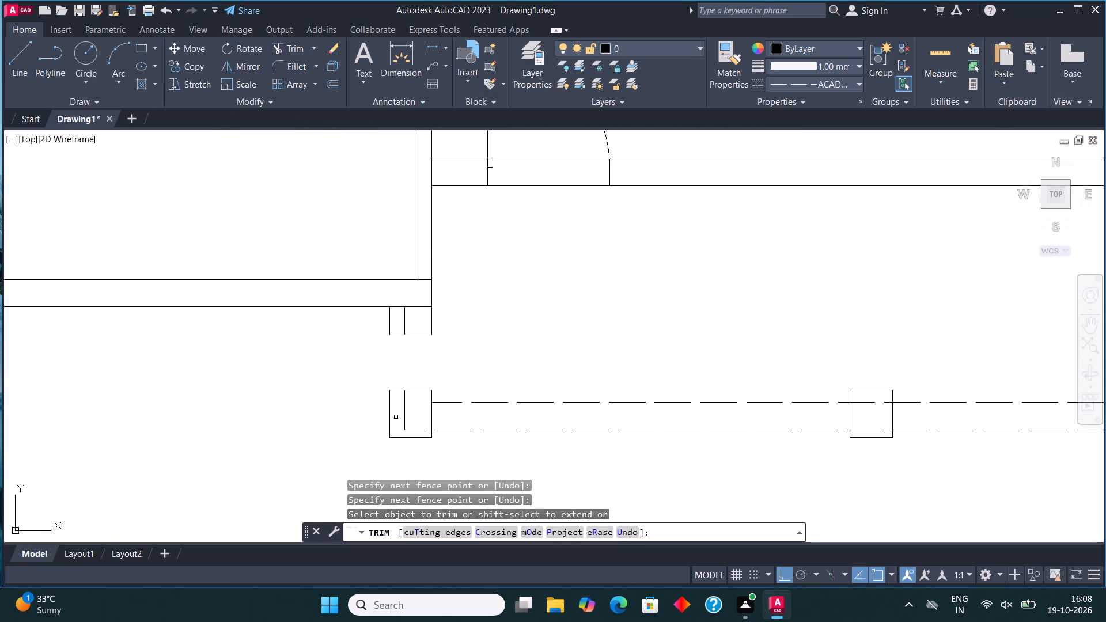
pyautogui.click(406, 408)
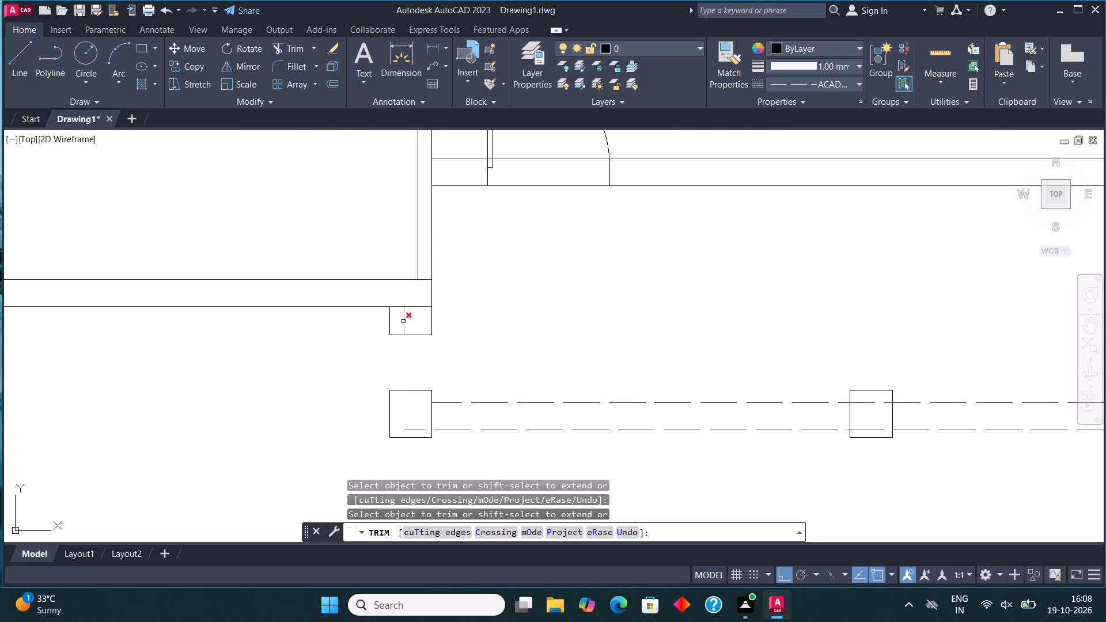
pyautogui.click(403, 321)
pyautogui.press('Escape')
# Draw two vertical dashed lines along the strip's left edge, from the bottom-left column up to the small column and house wall.
pyautogui.click(20, 57)
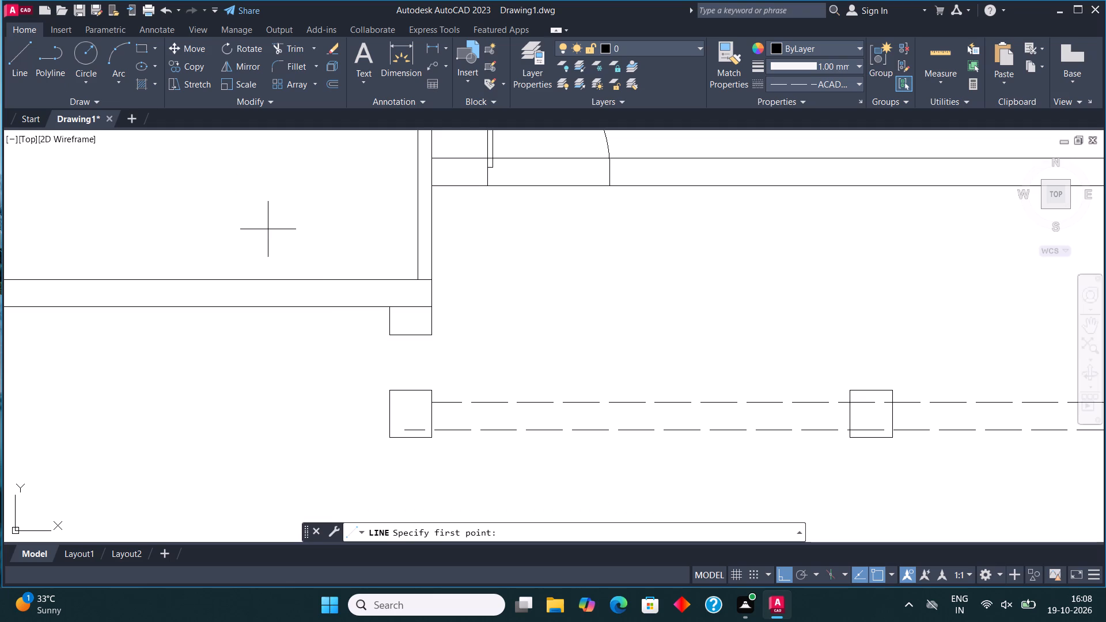
pyautogui.click(430, 403)
pyautogui.click(429, 335)
pyautogui.press('Escape')
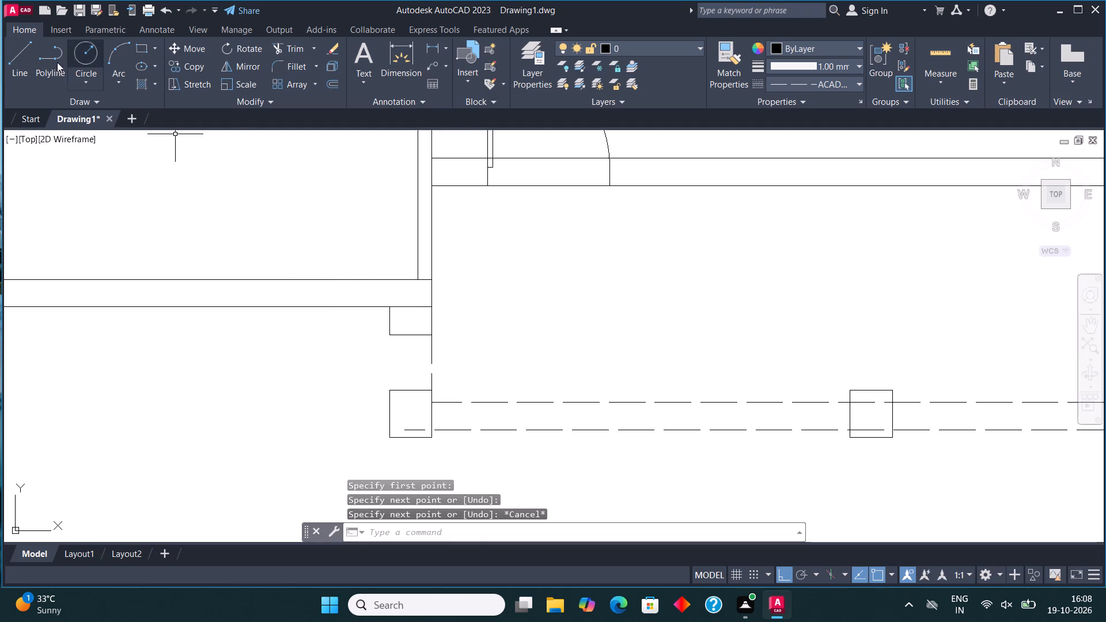
pyautogui.click(17, 52)
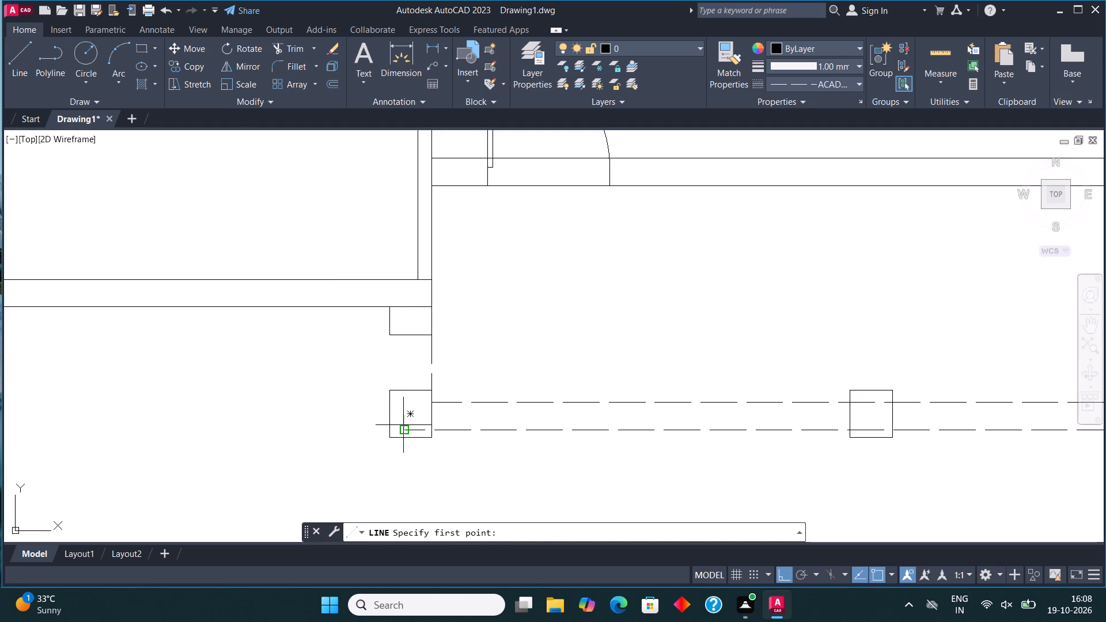
pyautogui.click(408, 432)
pyautogui.click(404, 308)
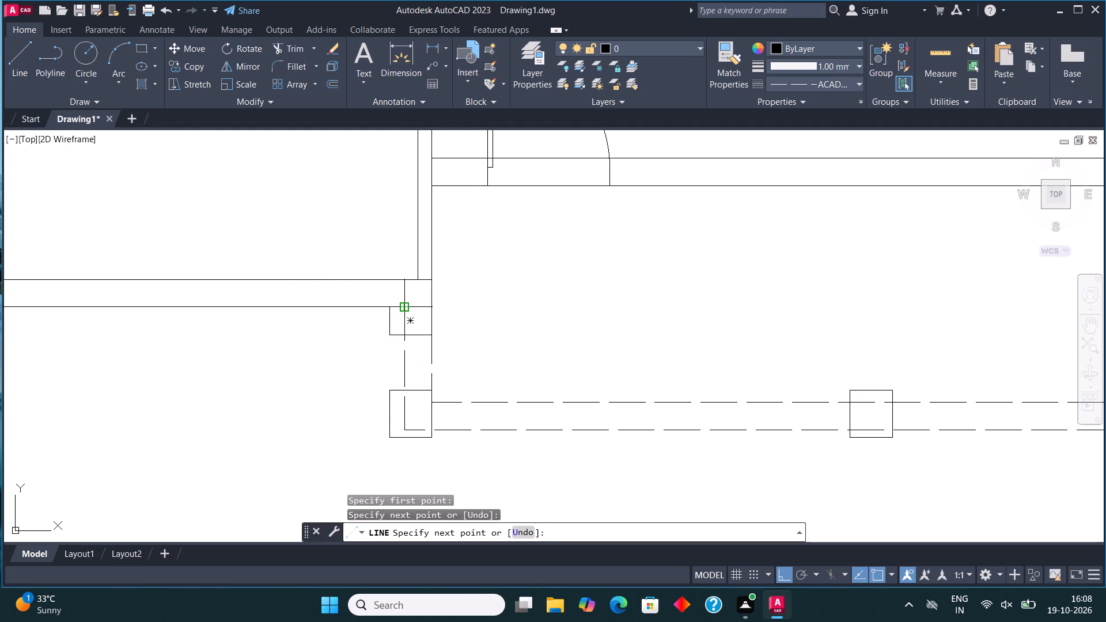
pyautogui.press('Escape')
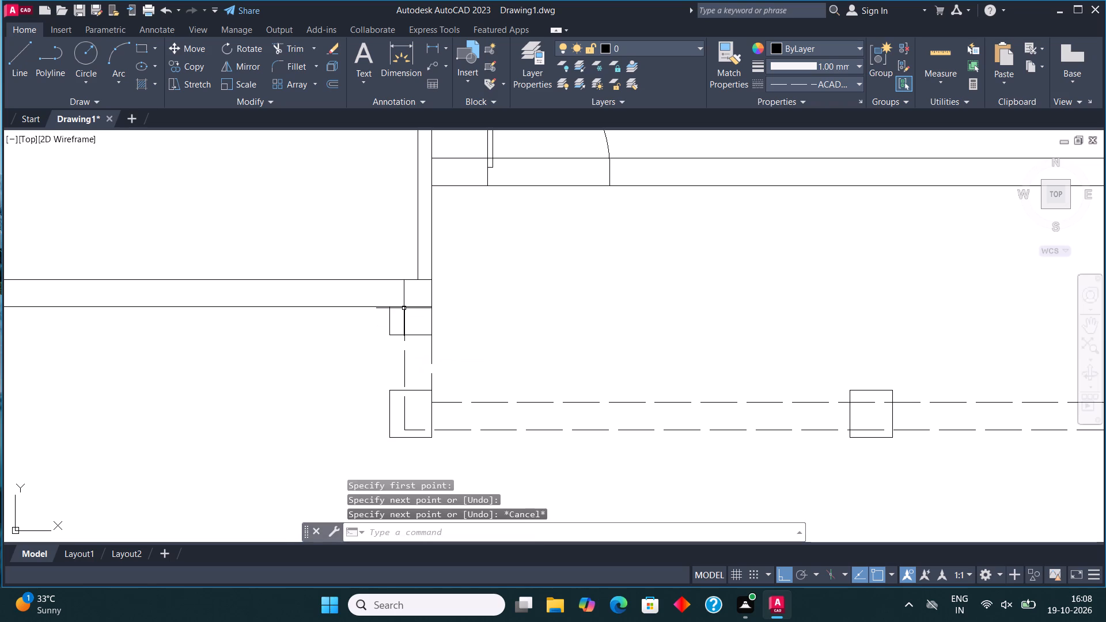
# Draw a vertical dashed line from the middle column's top edge up to the house's front wall.
pyautogui.scroll(-2, 372, 348)
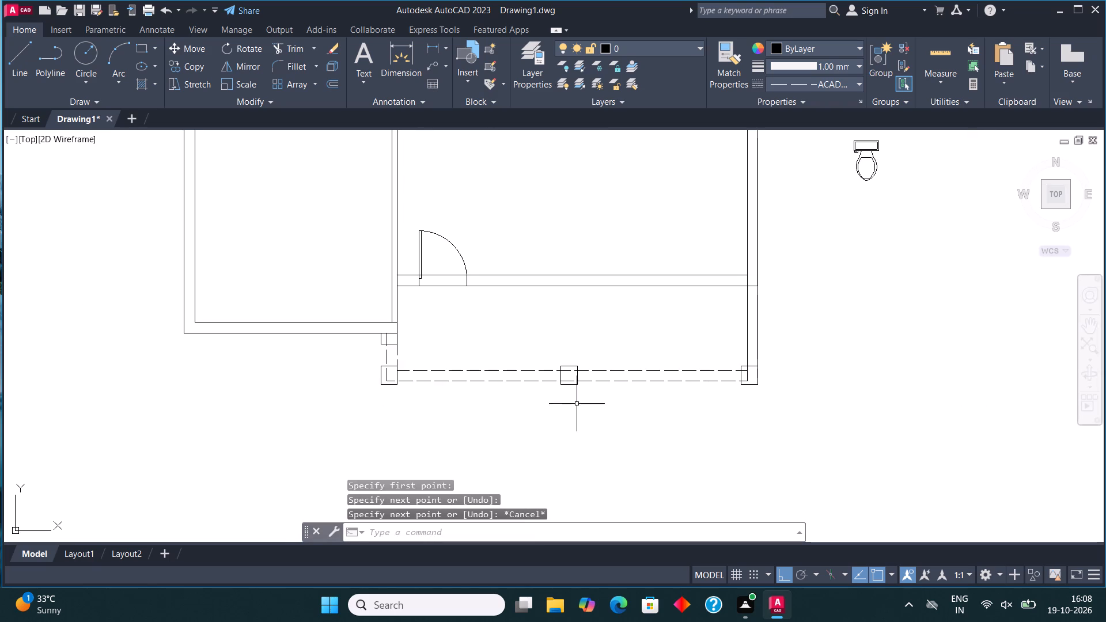
pyautogui.moveTo(668, 399); pyautogui.dragTo(568, 425, button='middle')
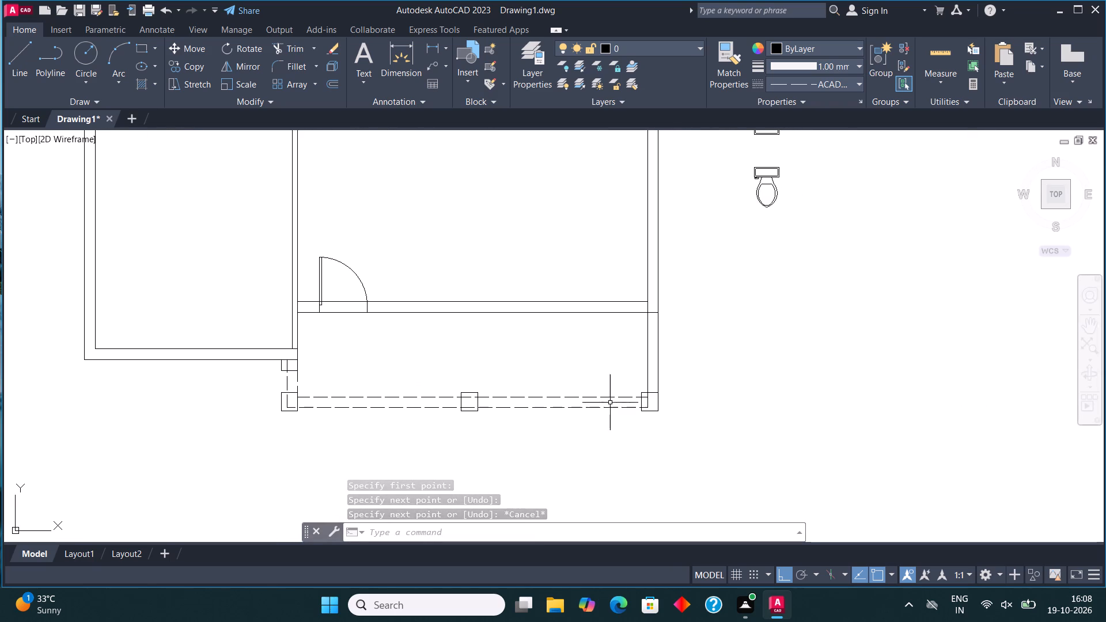
pyautogui.scroll(1, 482, 380)
pyautogui.click(3, 64)
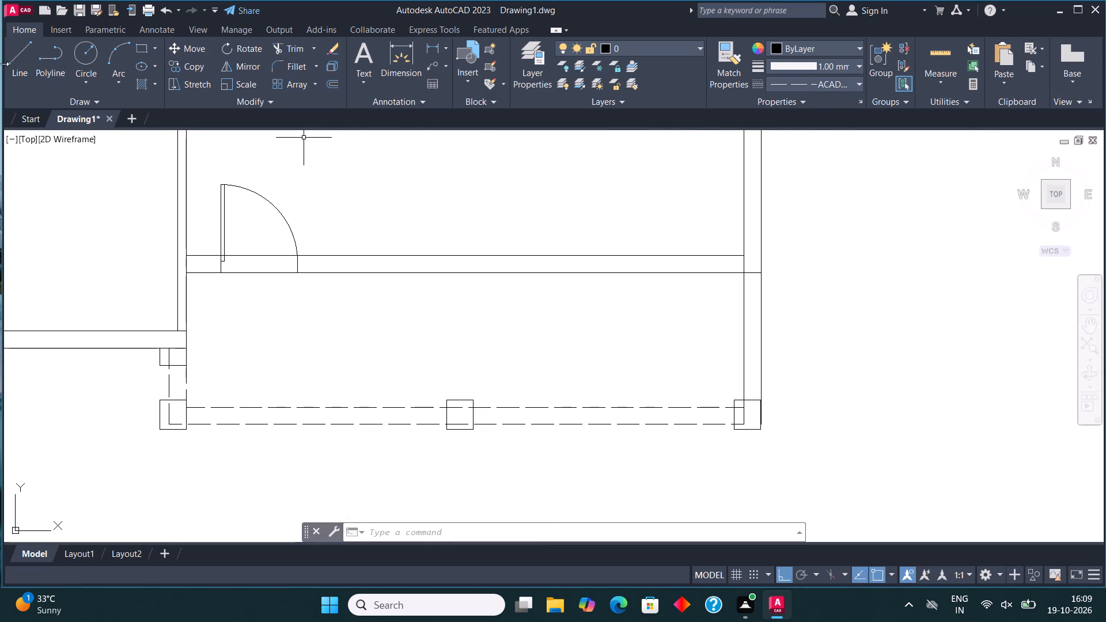
pyautogui.click(14, 69)
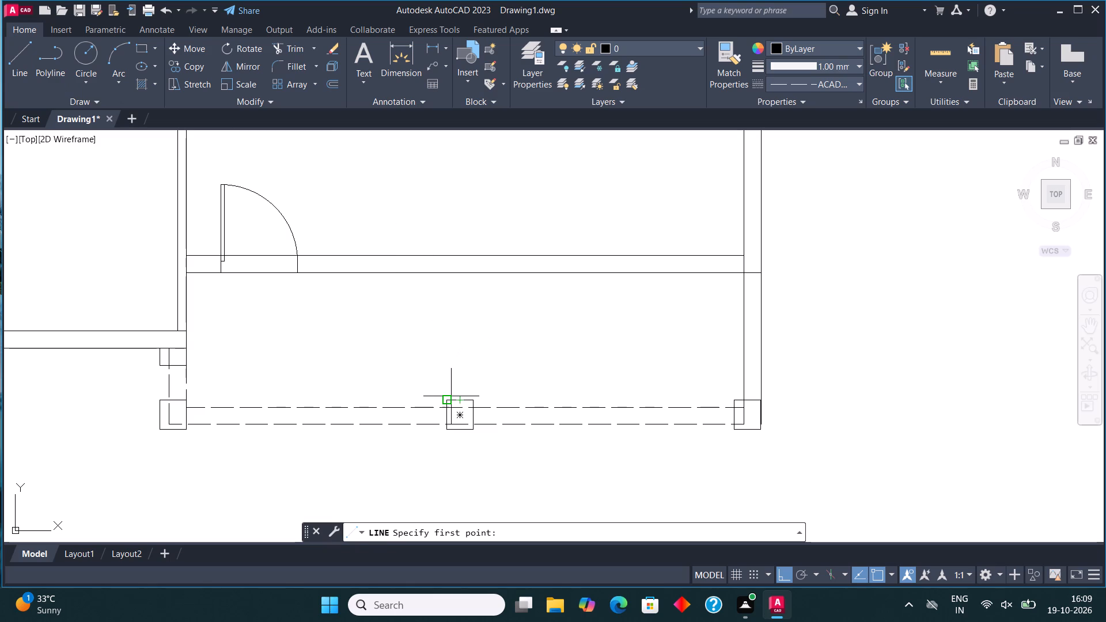
pyautogui.scroll(3, 446, 393)
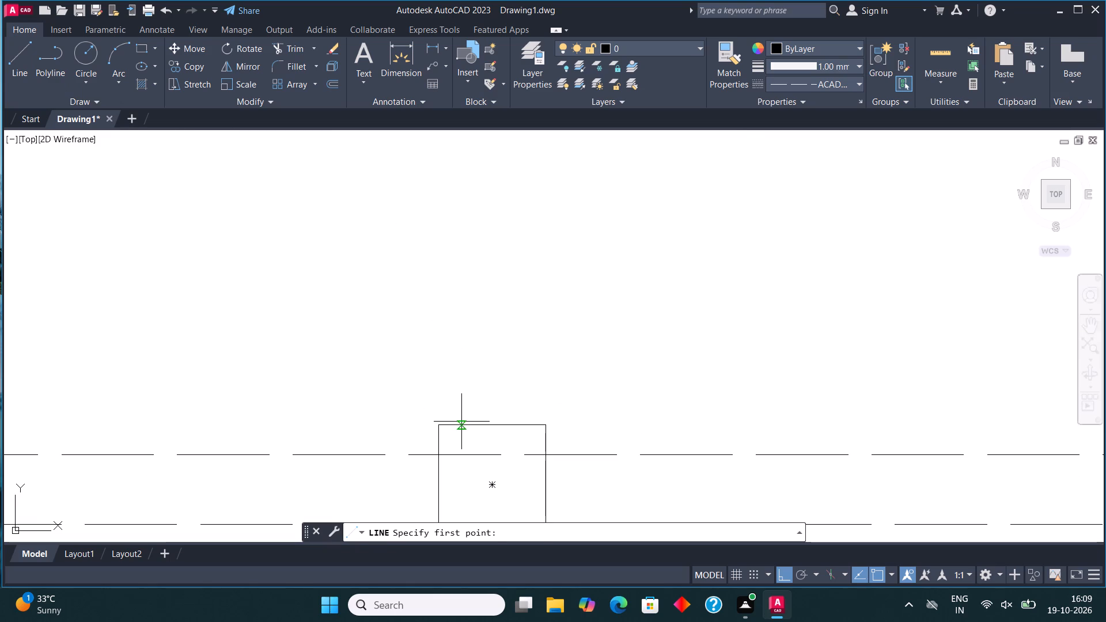
pyautogui.click(464, 422)
pyautogui.scroll(-2, 465, 422)
pyautogui.click(462, 222)
pyautogui.press('Escape')
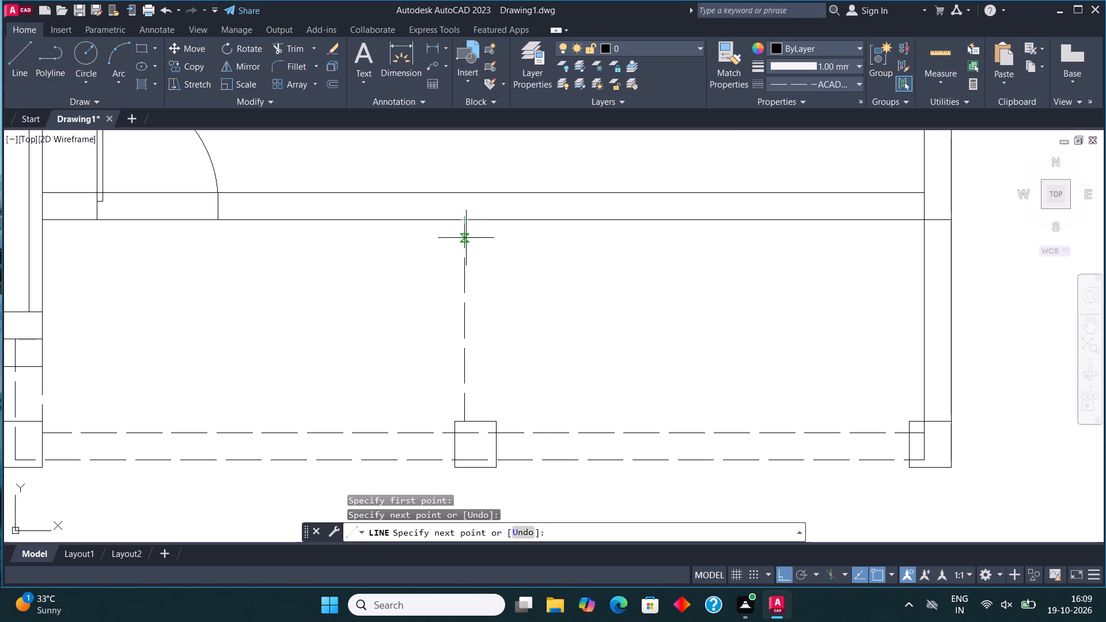
# Offset the vertical dashed line above the middle column 9" to the right.
pyautogui.click(503, 321)
pyautogui.click(419, 311)
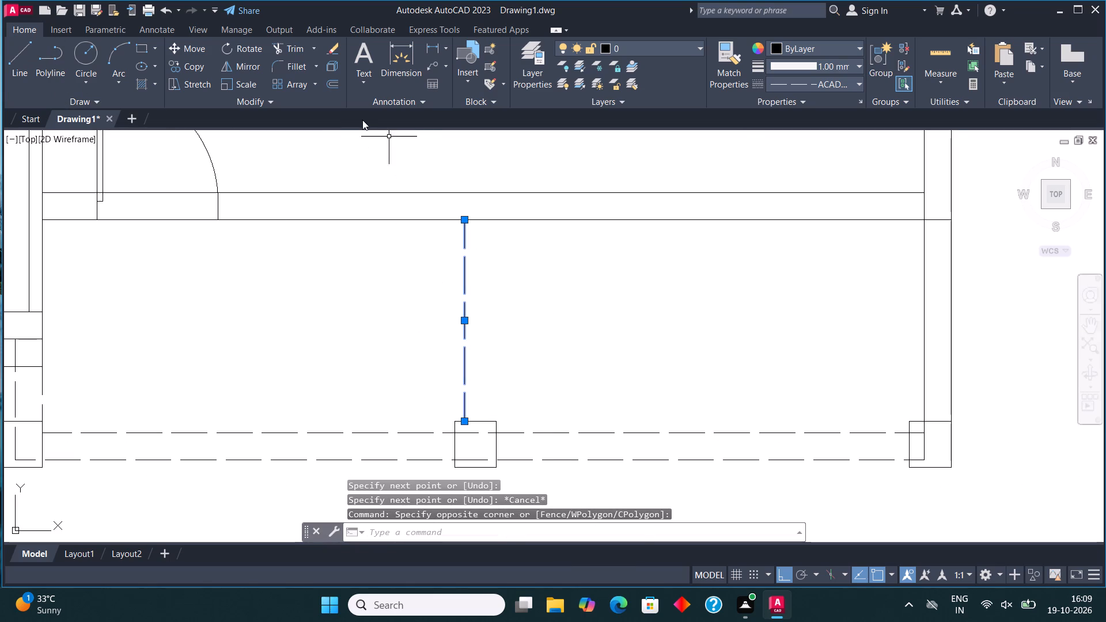
pyautogui.click(327, 84)
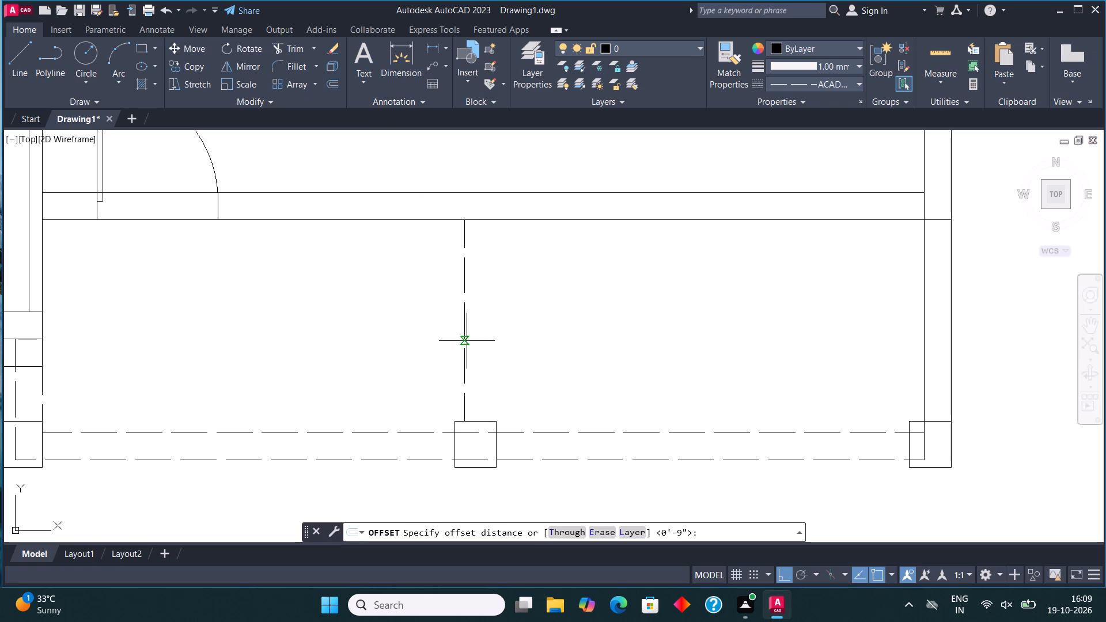
pyautogui.click(465, 340)
pyautogui.write('9"')
pyautogui.press('Return')
pyautogui.click(545, 344)
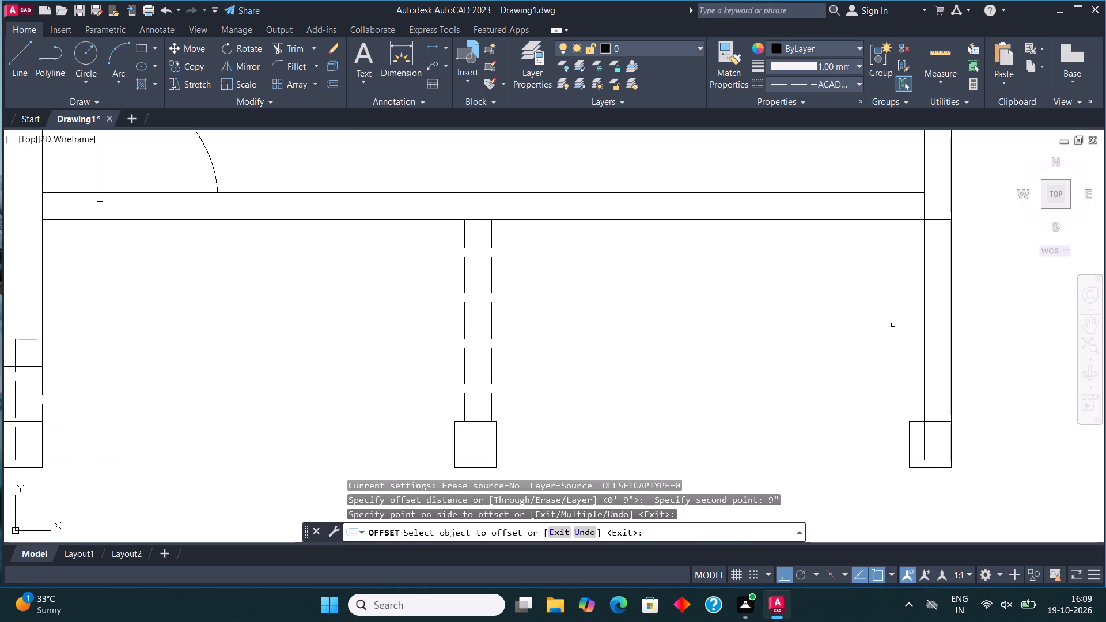
pyautogui.scroll(-1, 884, 324)
pyautogui.moveTo(872, 323); pyautogui.dragTo(572, 336, button='middle')
pyautogui.press('Escape')
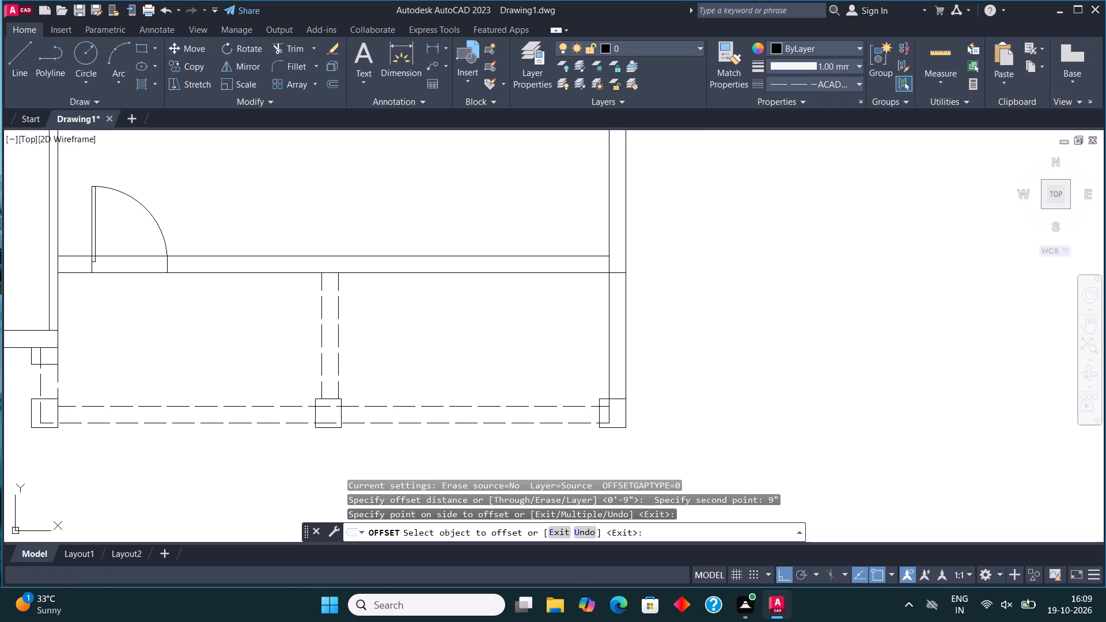
# Trim both solid right wall lines between the house's front wall and the bottom-right column.
pyautogui.click(300, 48)
pyautogui.moveTo(592, 368); pyautogui.dragTo(682, 358)
pyautogui.moveTo(555, 331); pyautogui.dragTo(687, 323)
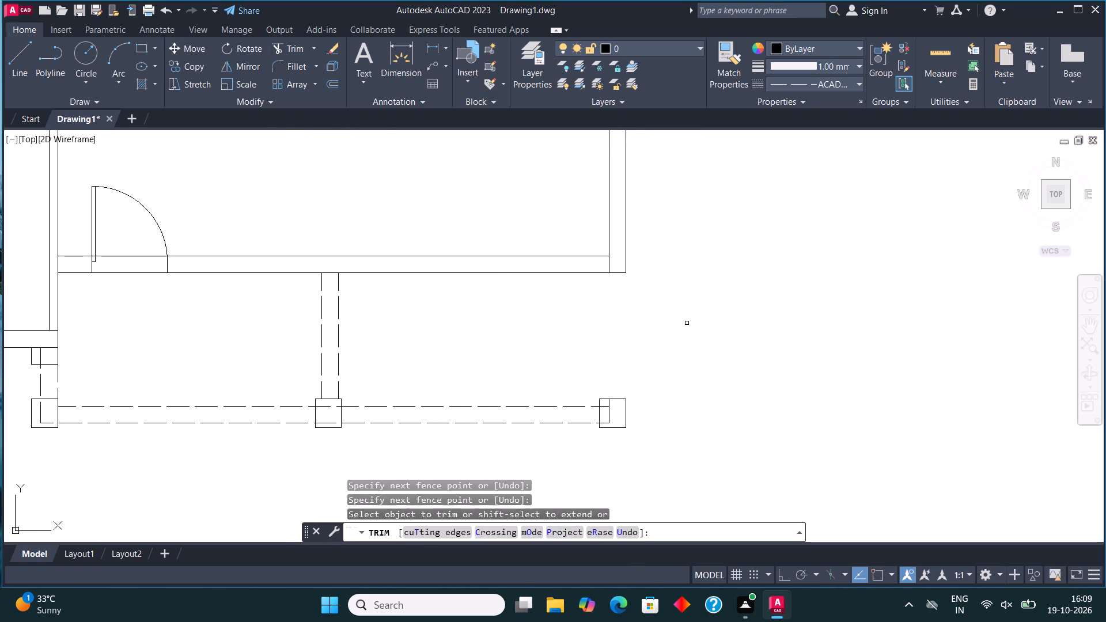
pyautogui.press('Escape')
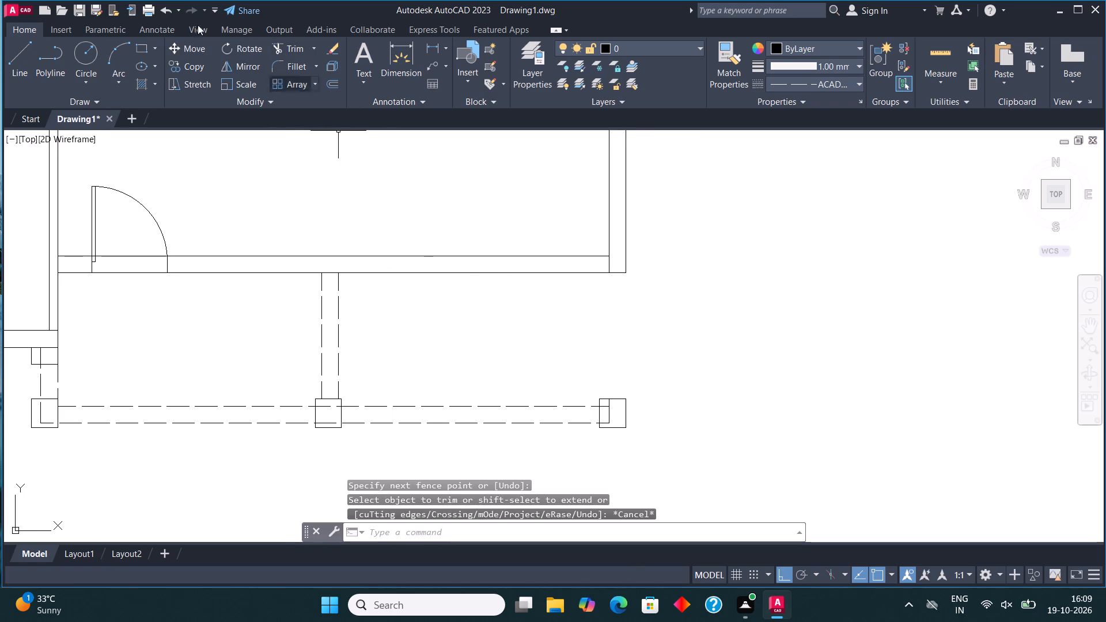
# Draw inner and outer vertical dashed lines between the bottom-right column and the house's front wall corner.
pyautogui.click(19, 42)
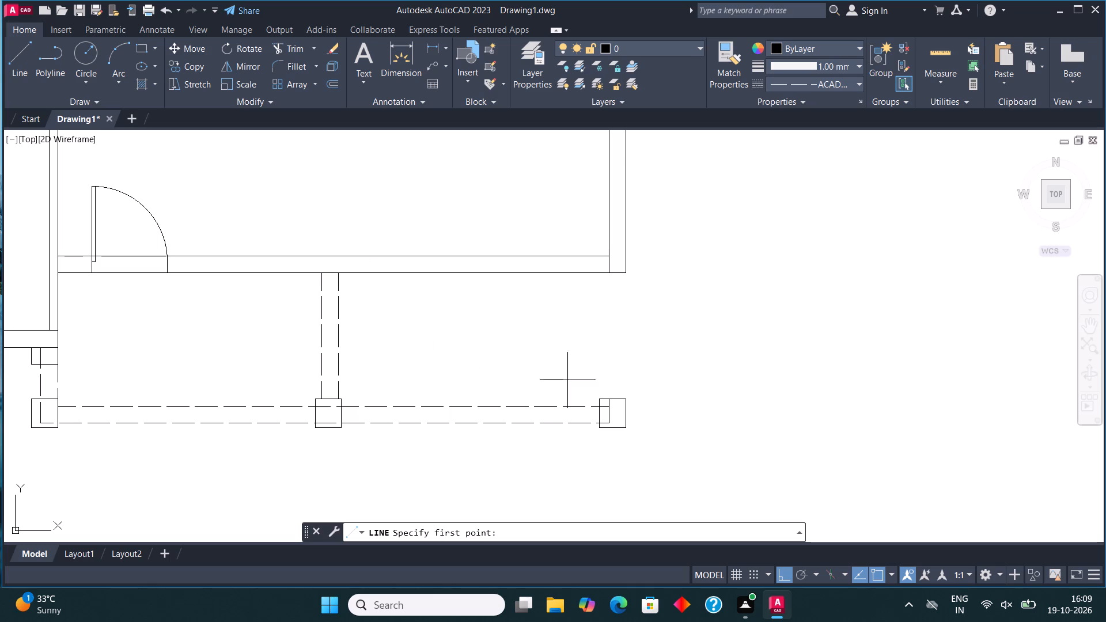
pyautogui.click(609, 397)
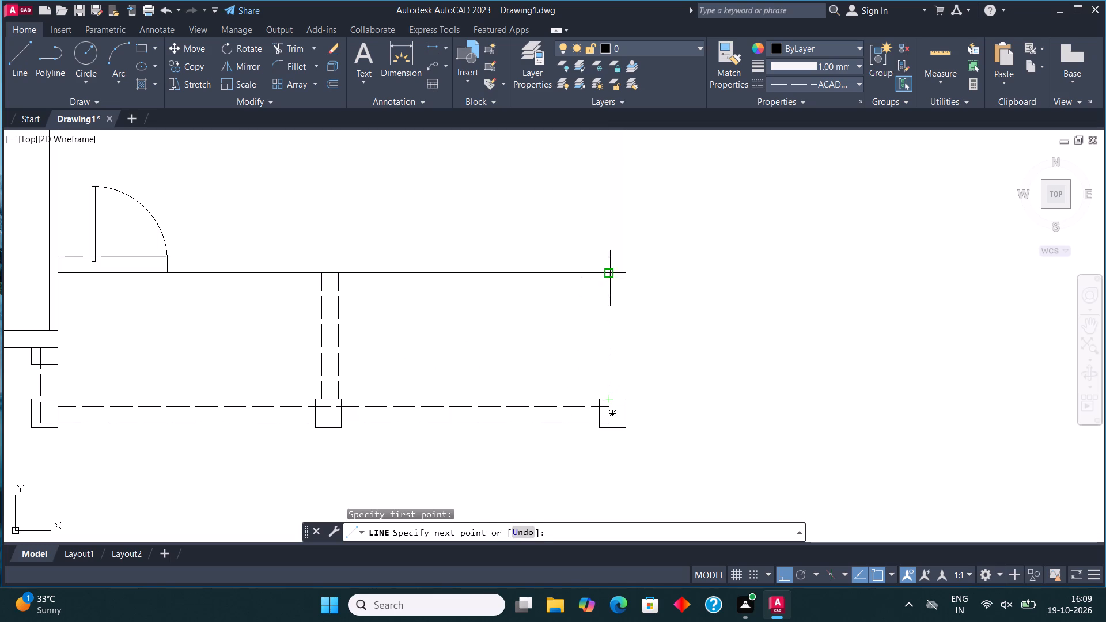
pyautogui.click(612, 272)
pyautogui.click(26, 45)
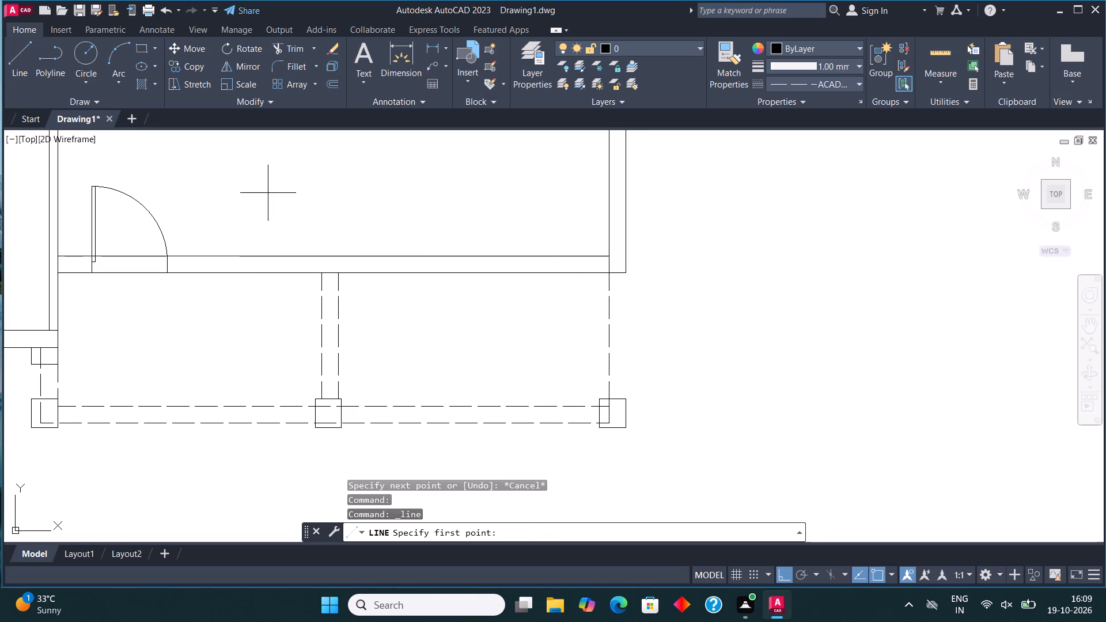
pyautogui.click(622, 270)
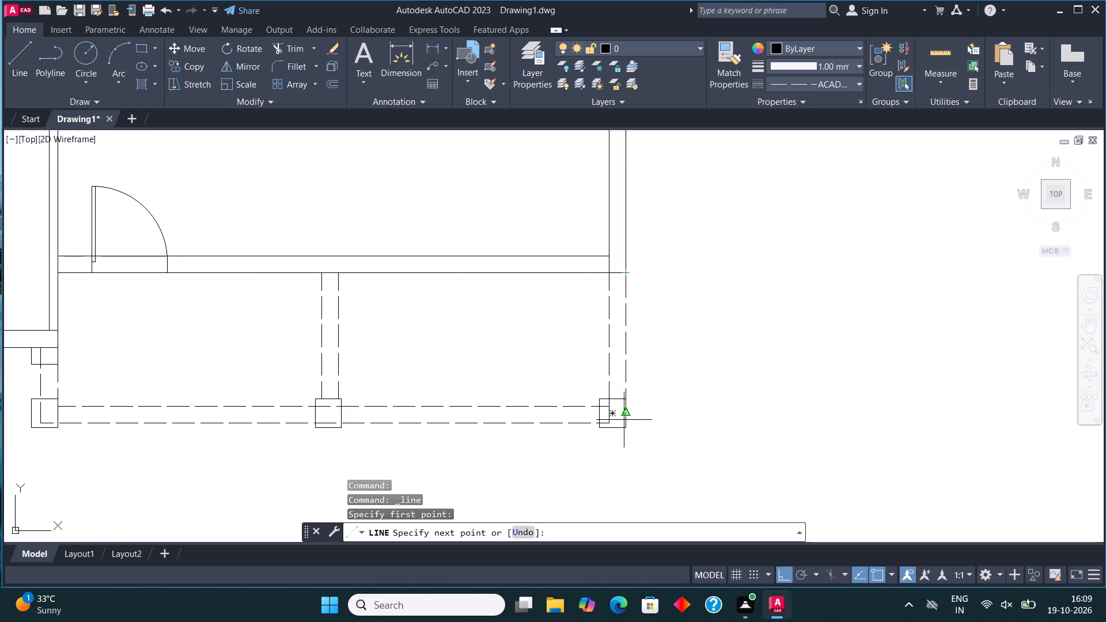
pyautogui.scroll(4, 627, 423)
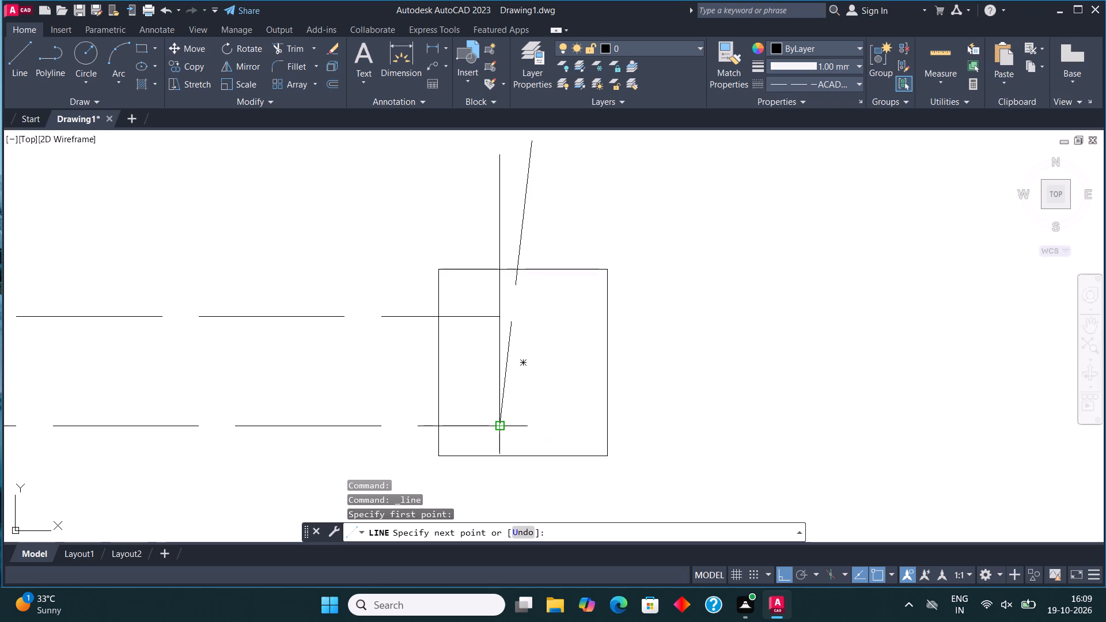
pyautogui.click(608, 275)
pyautogui.scroll(-3, 627, 457)
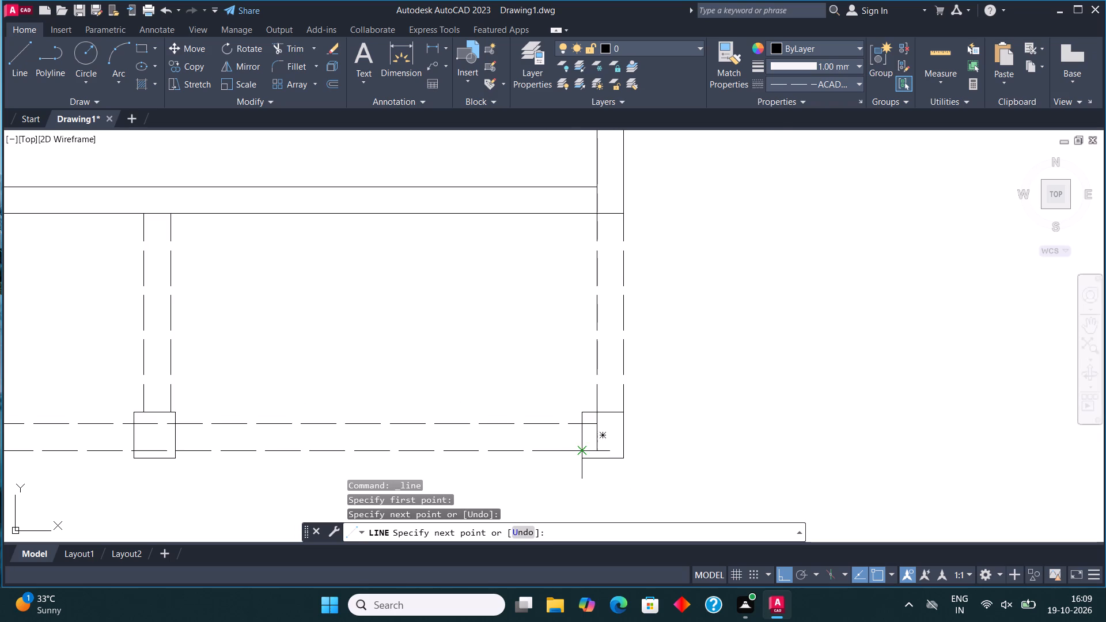
pyautogui.scroll(-1, 578, 456)
pyautogui.press('Escape')
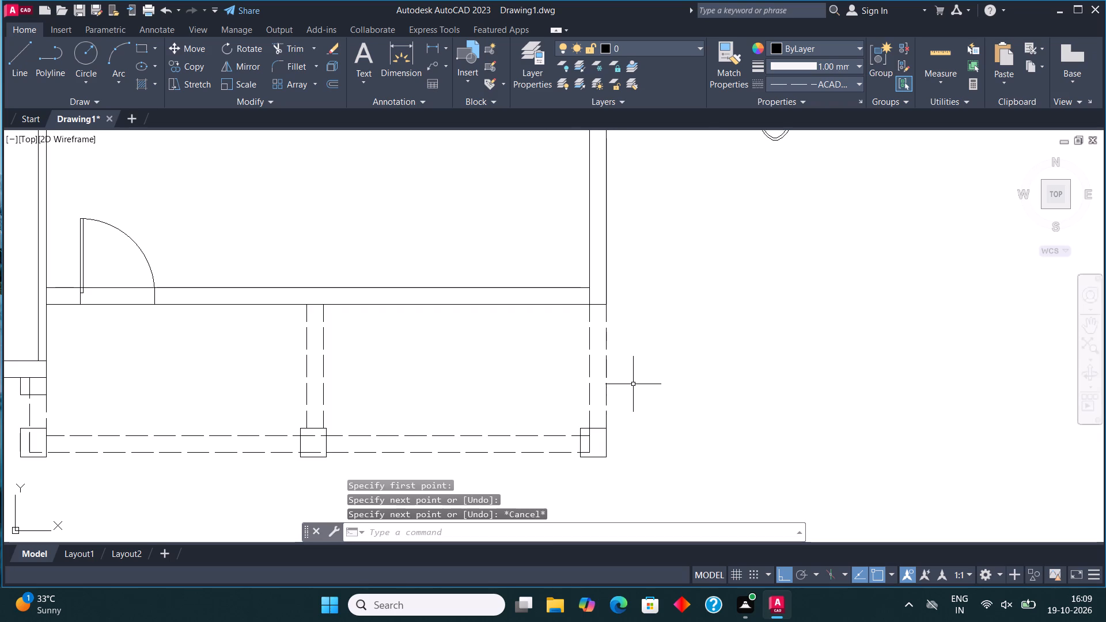
# Trim the line segments inside the front strip's bottom-left, middle and bottom-right columns.
pyautogui.scroll(-1, 612, 401)
pyautogui.moveTo(582, 423); pyautogui.dragTo(624, 367, button='middle')
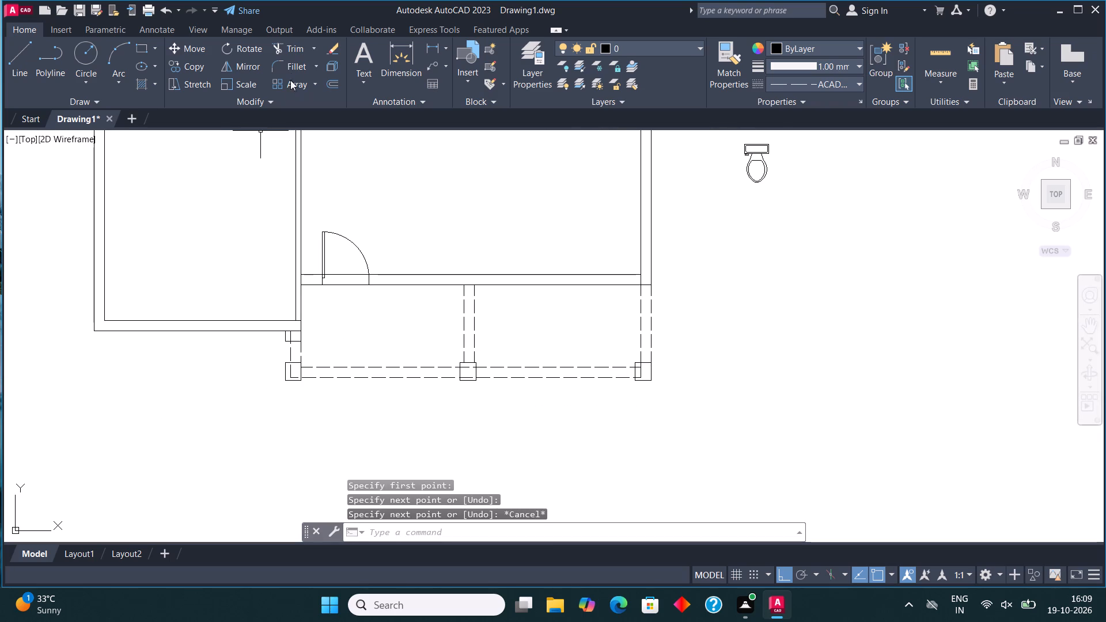
pyautogui.click(290, 49)
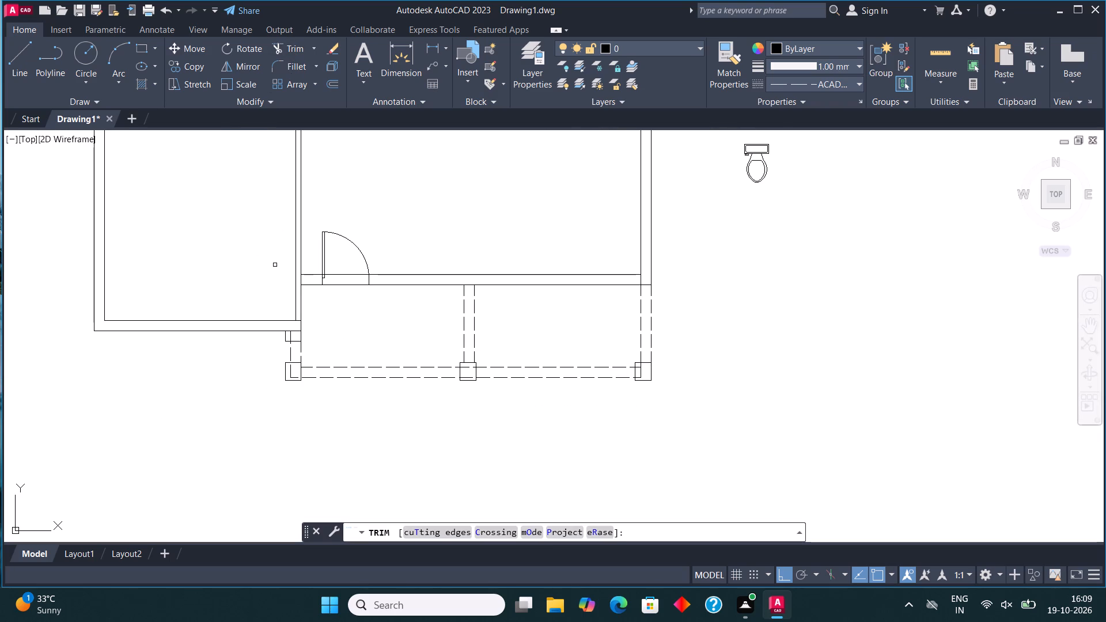
pyautogui.scroll(3, 287, 373)
pyautogui.click(297, 371)
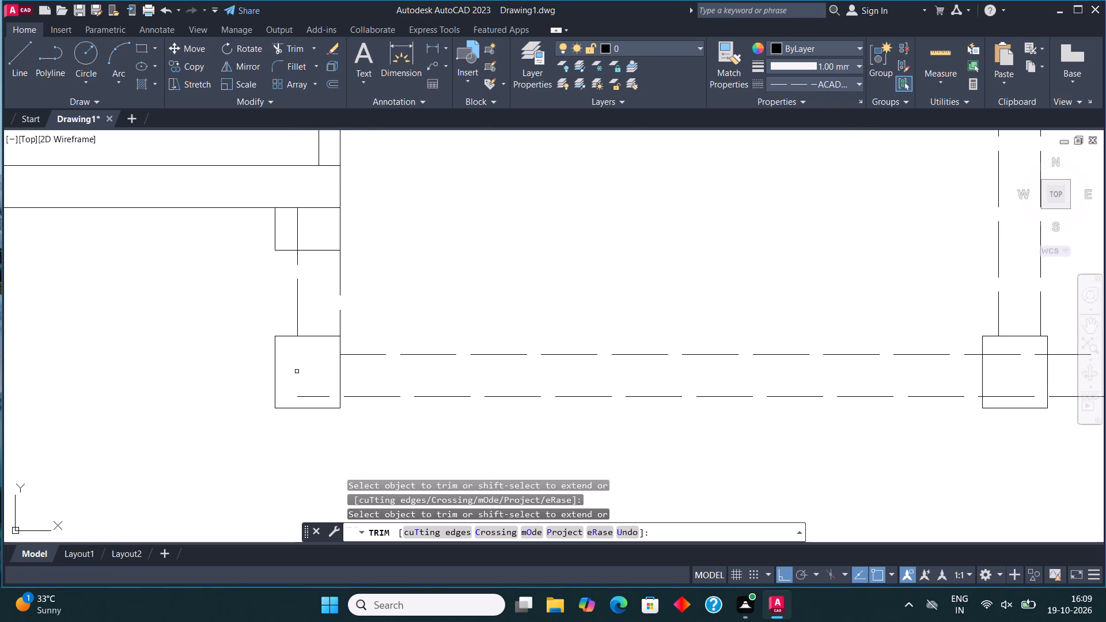
pyautogui.click(308, 397)
pyautogui.scroll(-2, 291, 370)
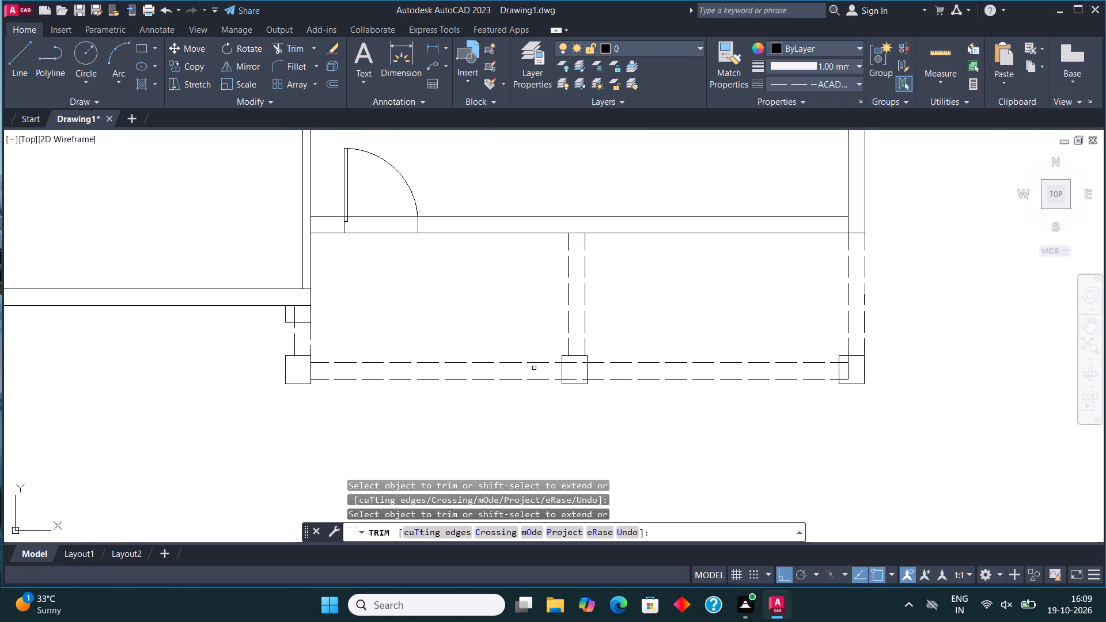
pyautogui.scroll(3, 558, 363)
pyautogui.click(601, 356)
pyautogui.click(604, 441)
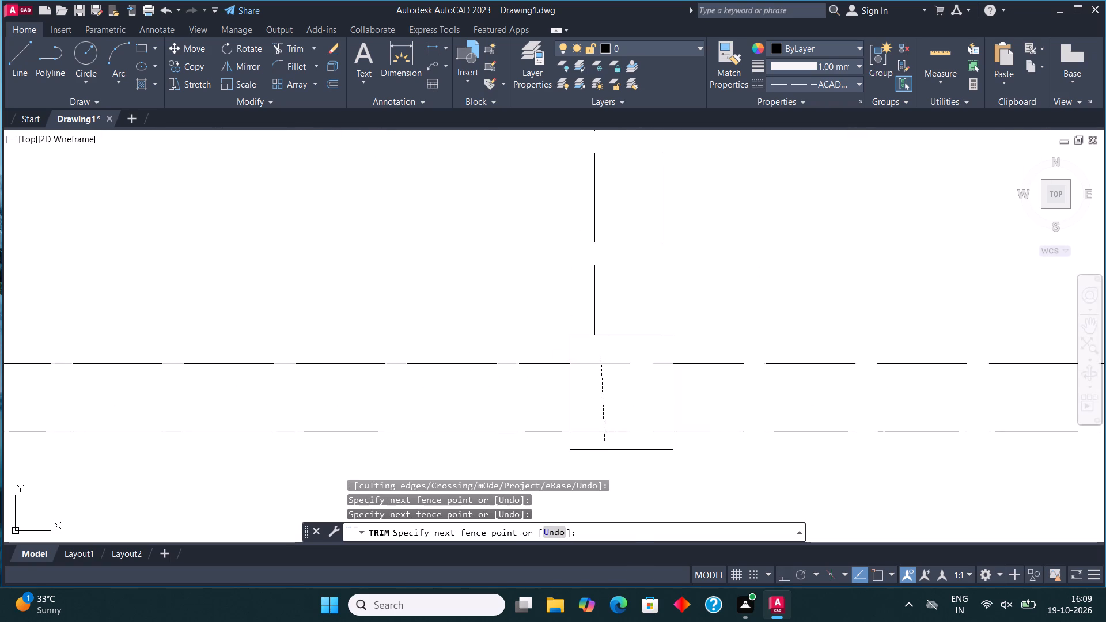
pyautogui.scroll(-4, 309, 350)
pyautogui.scroll(5, 528, 356)
pyautogui.moveTo(507, 315); pyautogui.dragTo(480, 316)
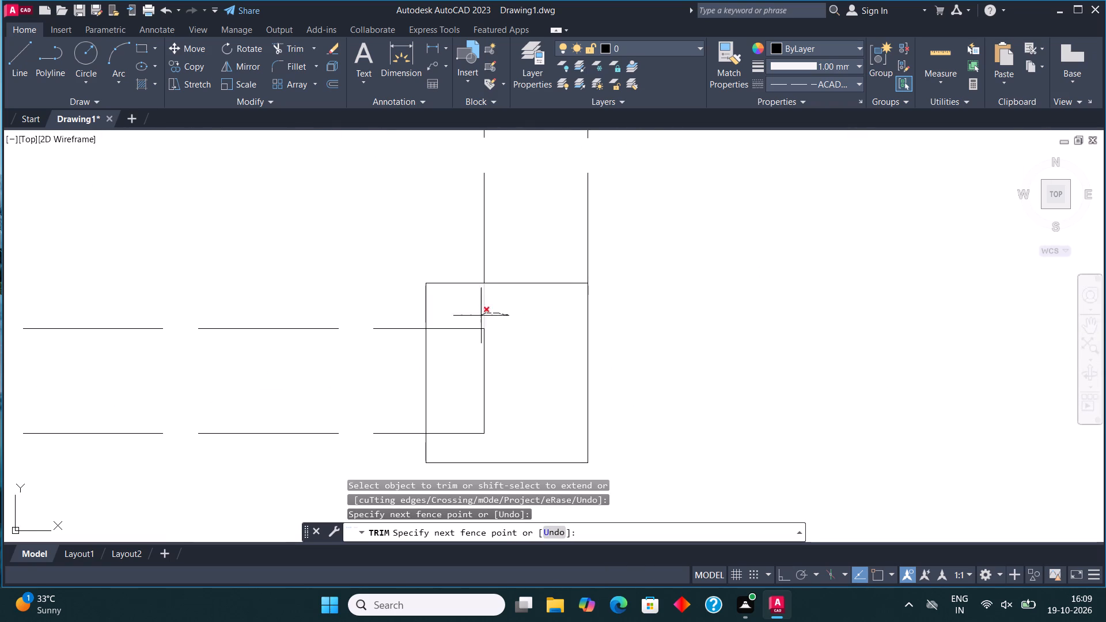
pyautogui.moveTo(480, 316); pyautogui.dragTo(488, 400)
pyautogui.scroll(-5, 520, 409)
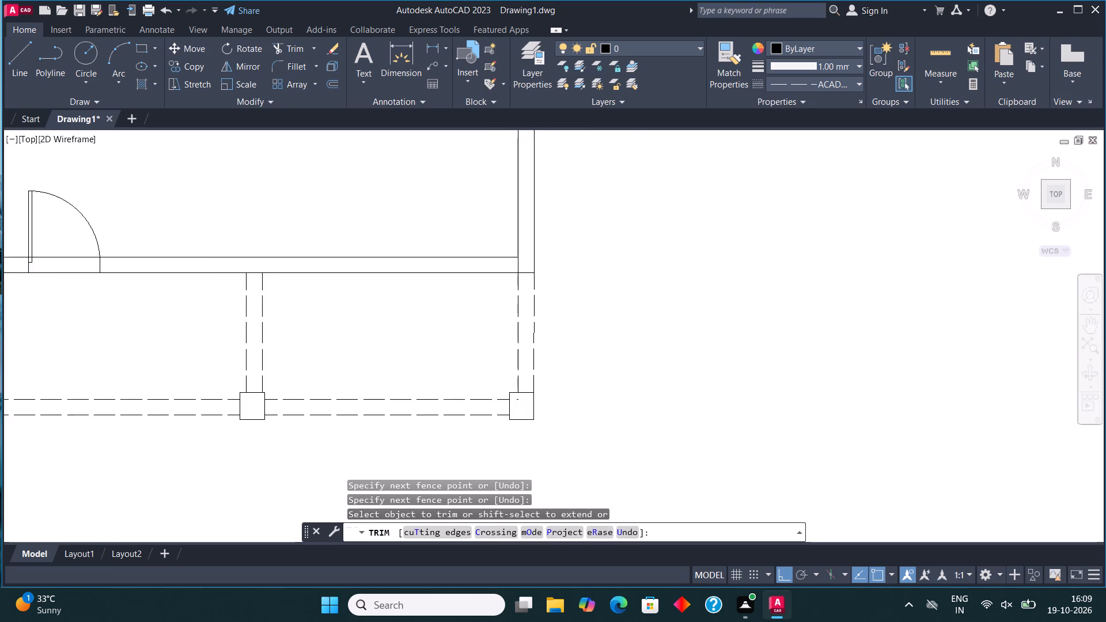
pyautogui.scroll(-1, 528, 363)
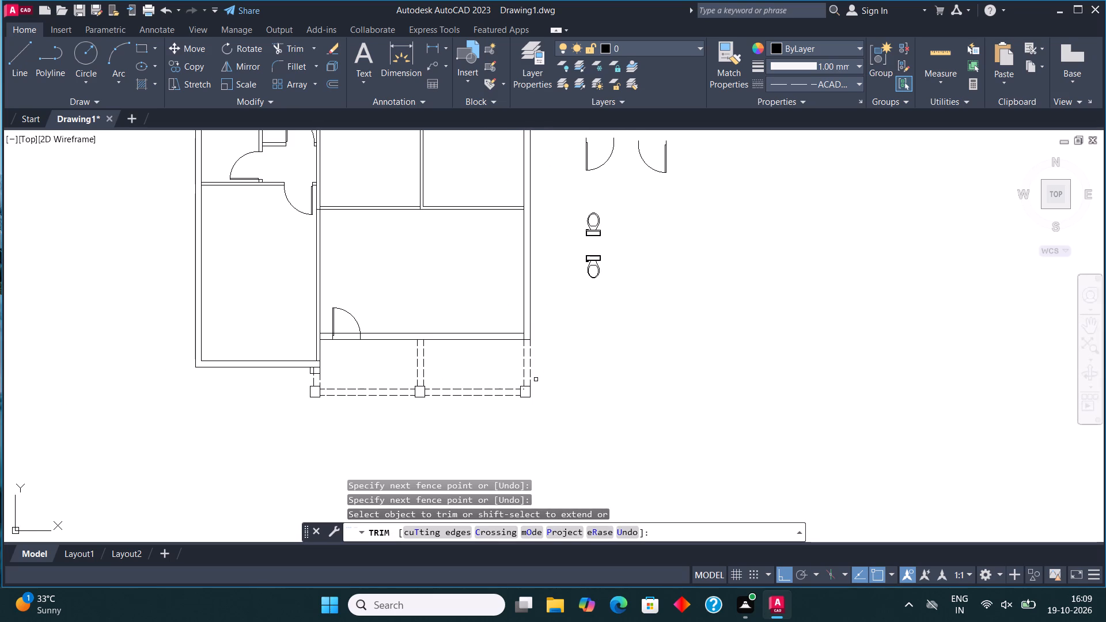
# Draw a rectangle over the house's bottom-left wall corner, from the inner wall corner to the outer wall corner.
pyautogui.scroll(-1, 285, 274)
pyautogui.moveTo(296, 278); pyautogui.dragTo(460, 279, button='middle')
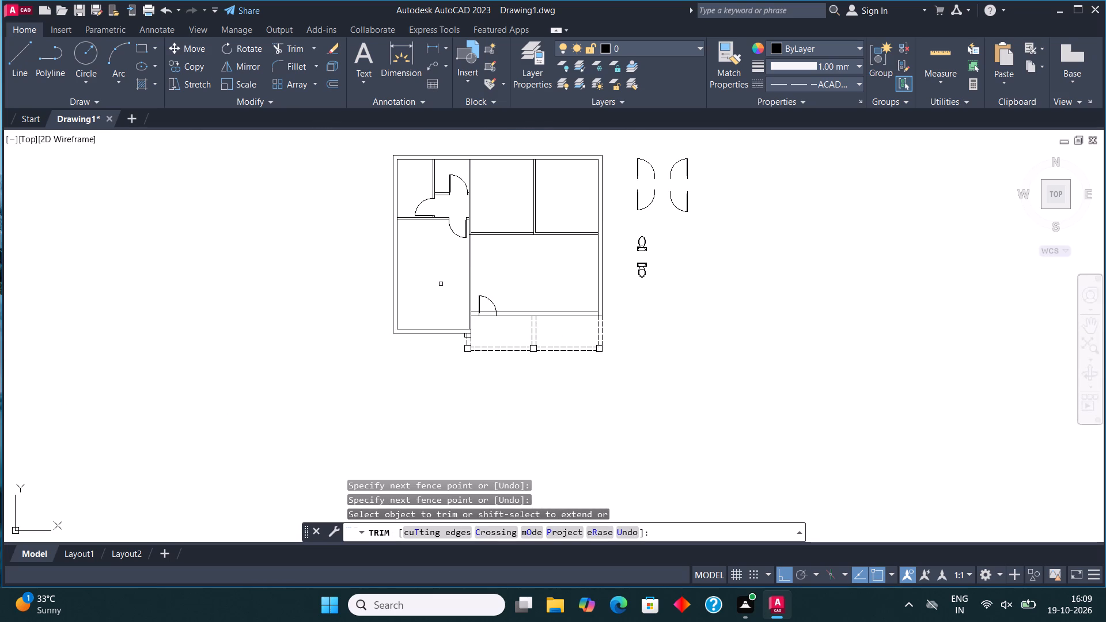
pyautogui.scroll(4, 395, 331)
pyautogui.press('Escape')
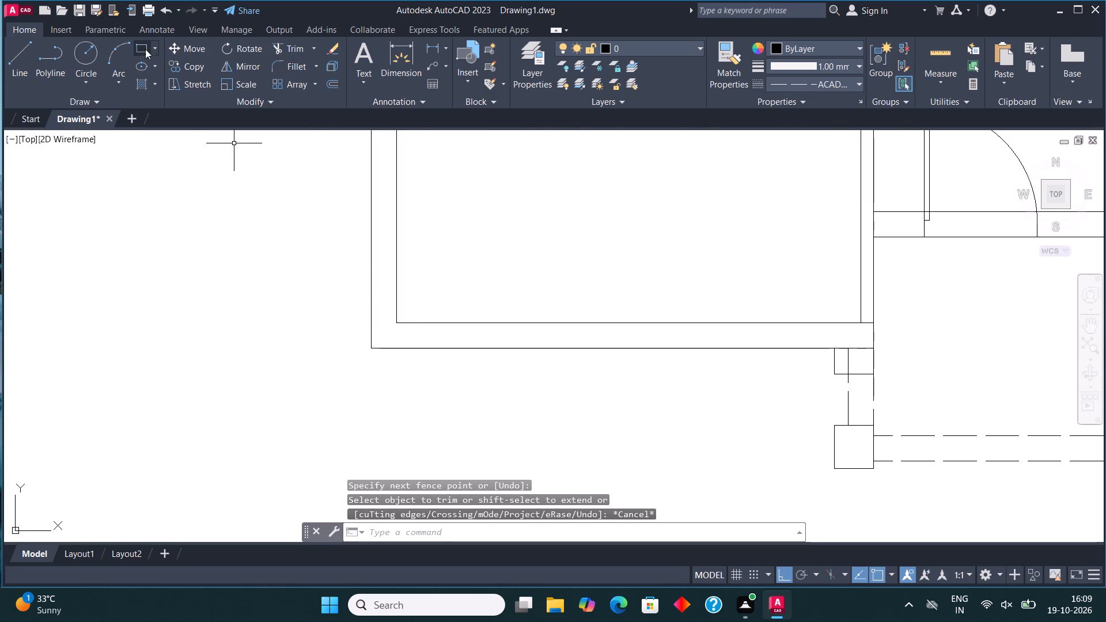
pyautogui.click(142, 48)
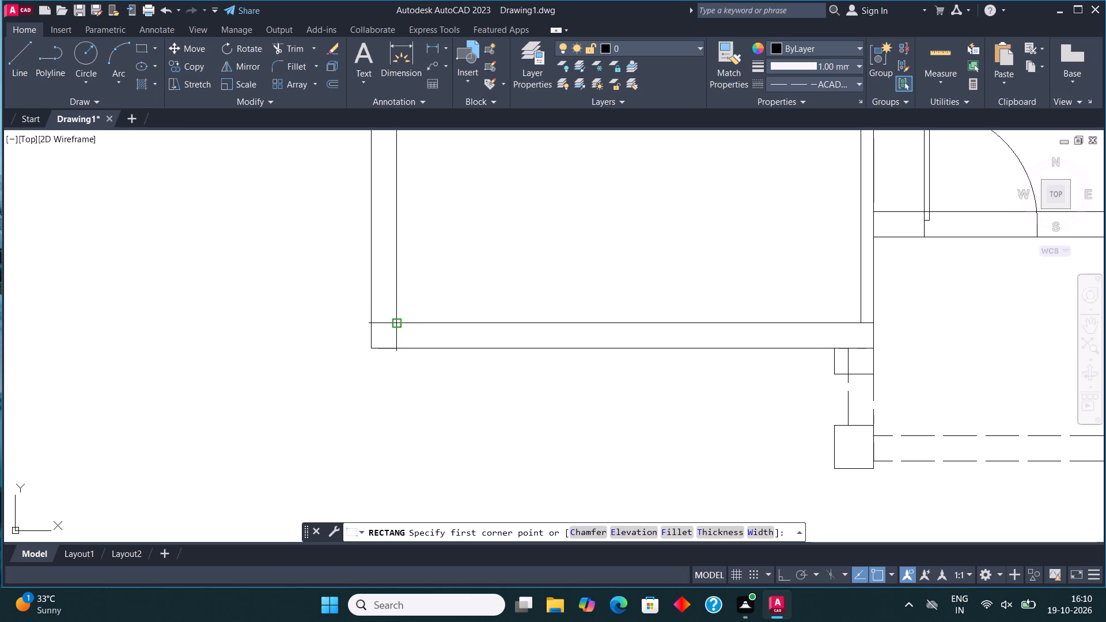
pyautogui.click(399, 323)
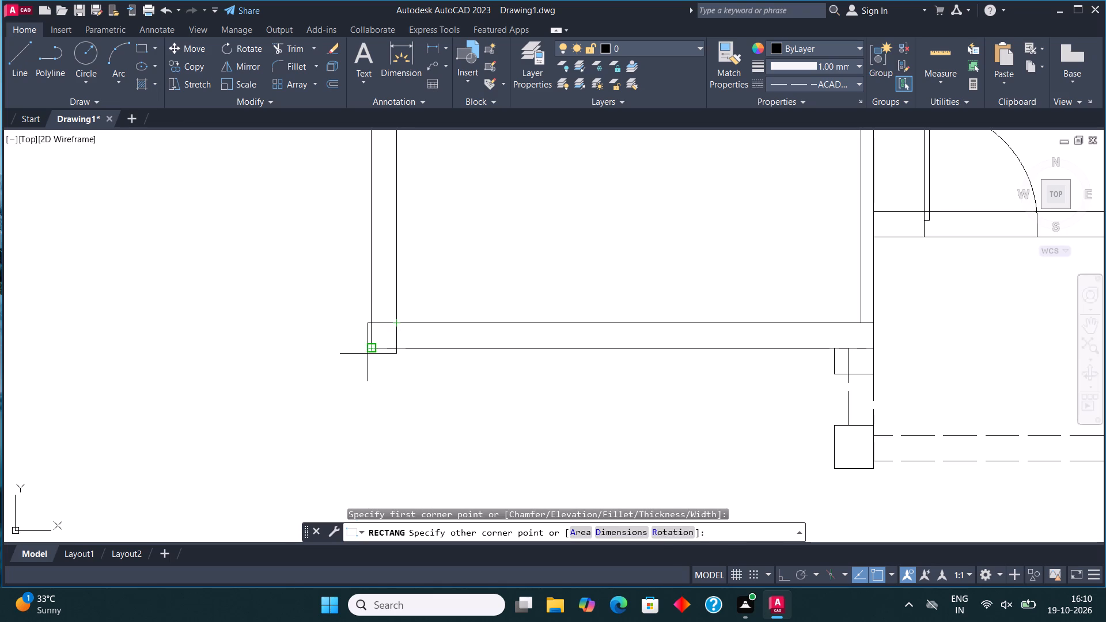
pyautogui.click(368, 353)
pyautogui.moveTo(427, 305); pyautogui.dragTo(400, 308, button='middle')
pyautogui.scroll(-1, 396, 363)
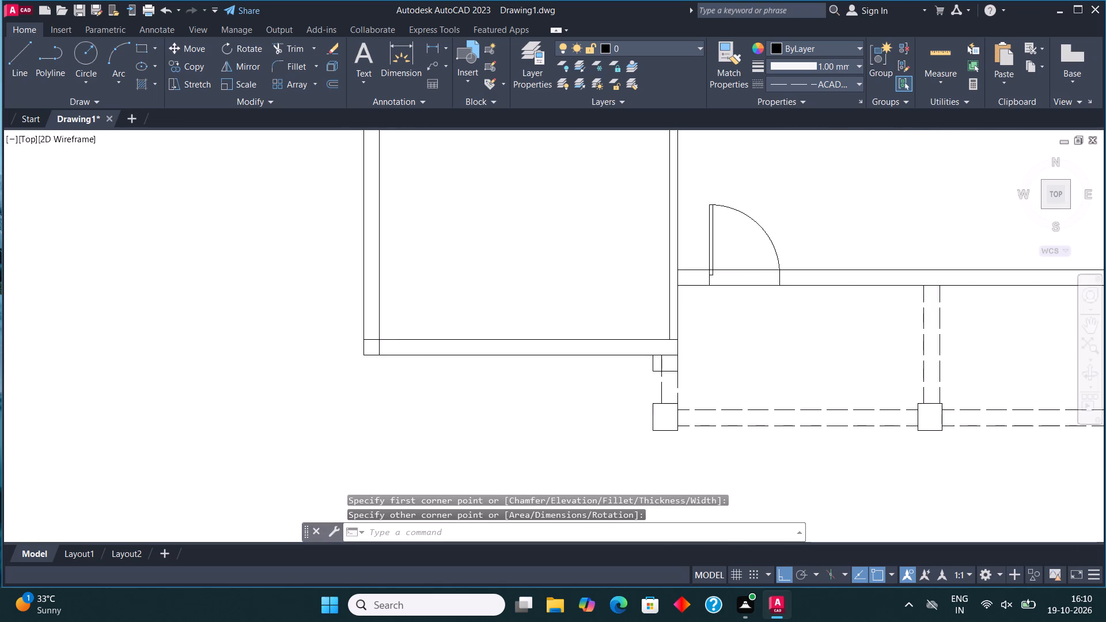
pyautogui.scroll(-1, 399, 364)
pyautogui.scroll(4, 374, 361)
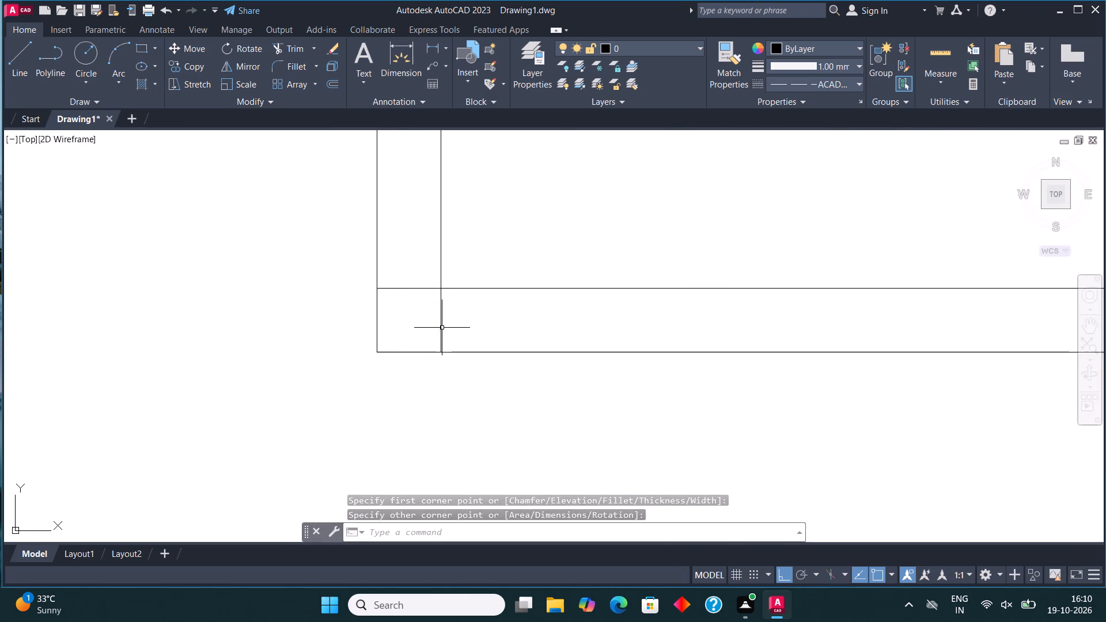
# Stretch the corner rectangle's bottom edge downward and its right edge outward to form a column wider than the wall.
pyautogui.click(442, 328)
pyautogui.click(408, 354)
pyautogui.click(408, 370)
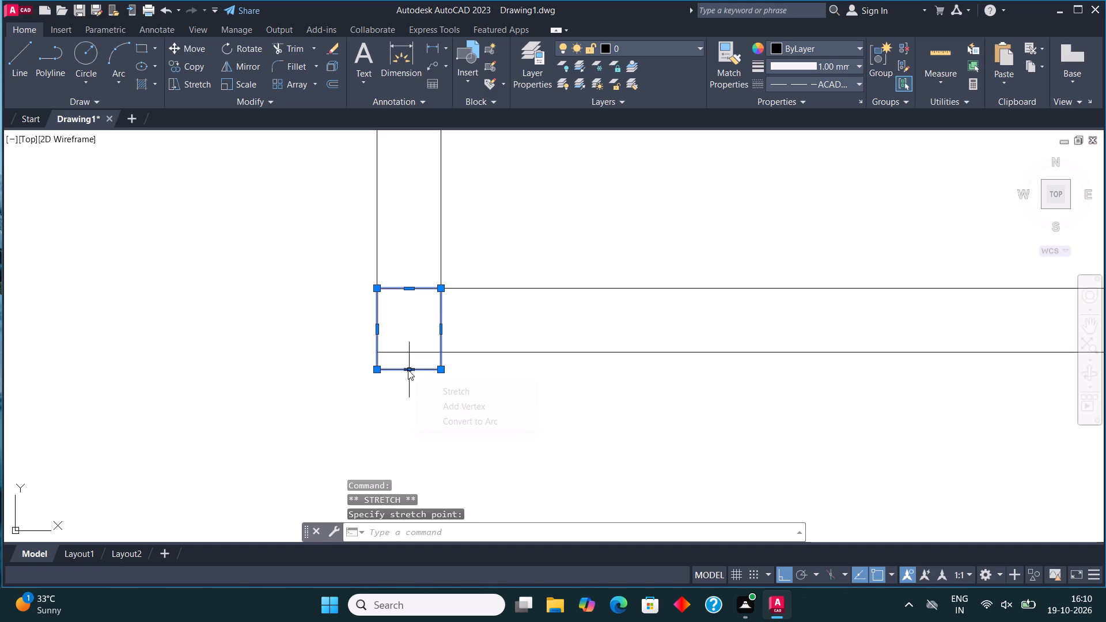
pyautogui.click(444, 331)
pyautogui.click(459, 332)
pyautogui.press('Escape')
pyautogui.scroll(-3, 431, 352)
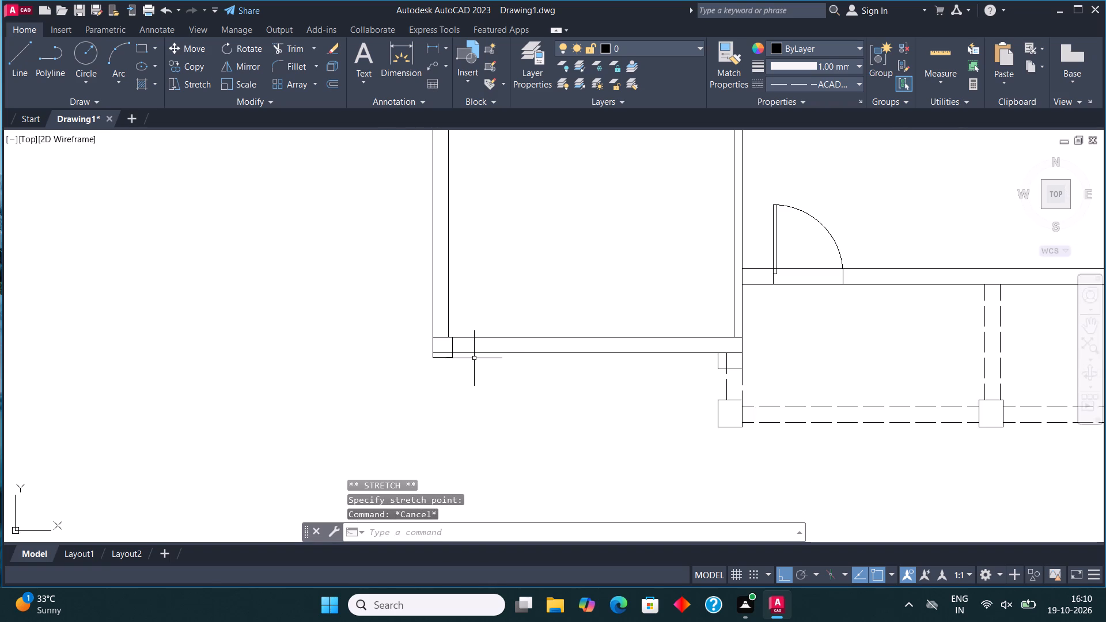
# Copy the corner column to the other end of the same bottom wall, aligning its upper-right corner with the wall corner.
pyautogui.scroll(2, 474, 358)
pyautogui.click(395, 318)
pyautogui.click(439, 331)
pyautogui.click(430, 332)
pyautogui.click(384, 332)
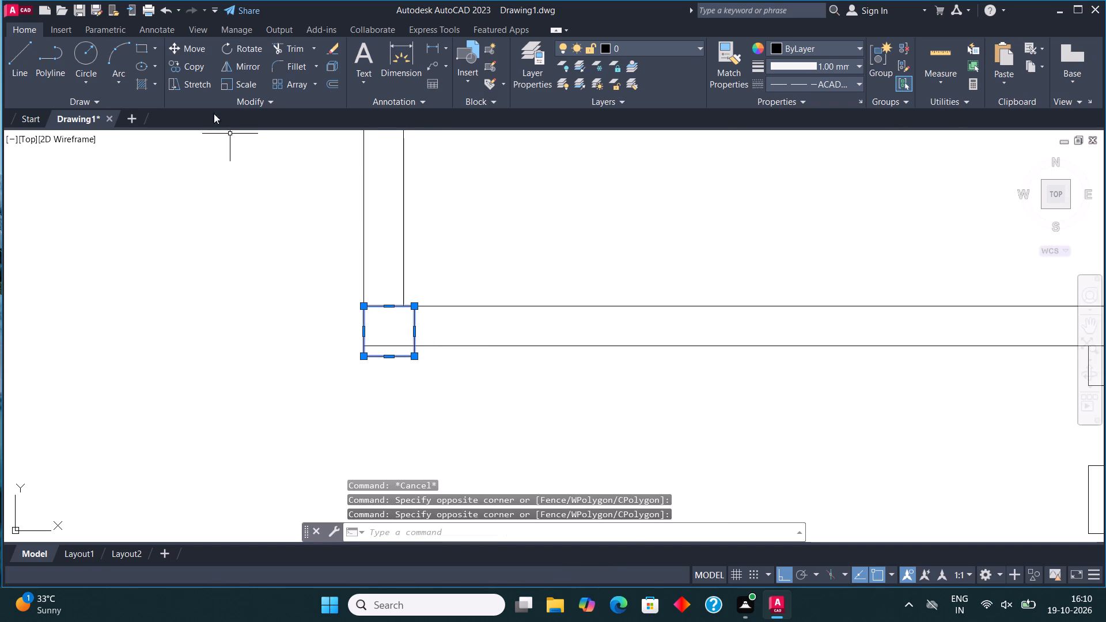
pyautogui.click(191, 65)
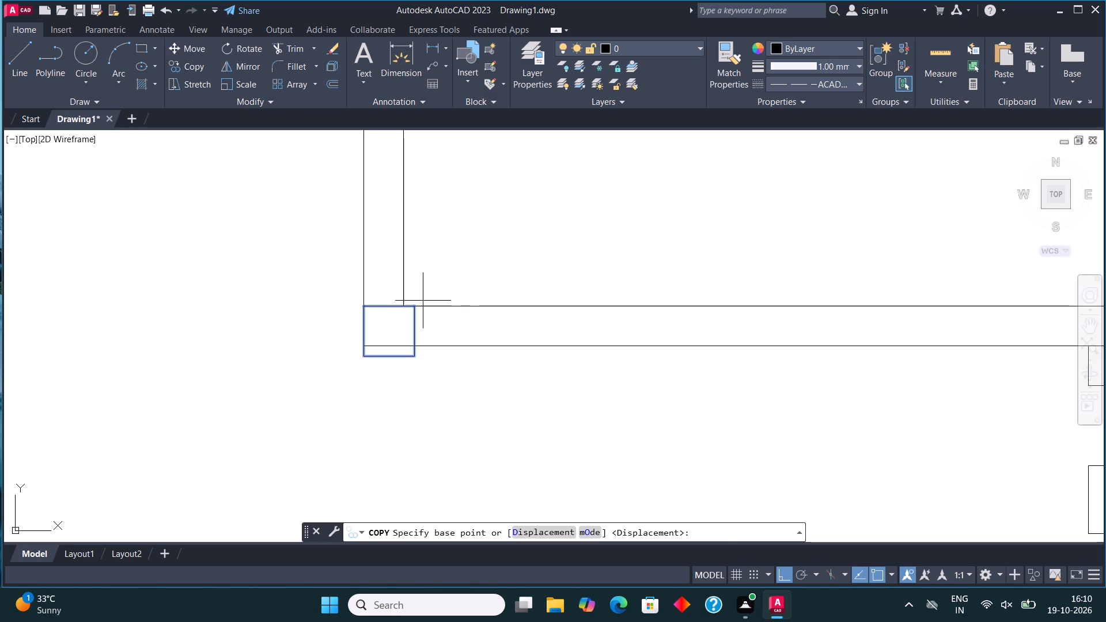
pyautogui.click(412, 304)
pyautogui.scroll(-3, 460, 306)
pyautogui.scroll(3, 620, 318)
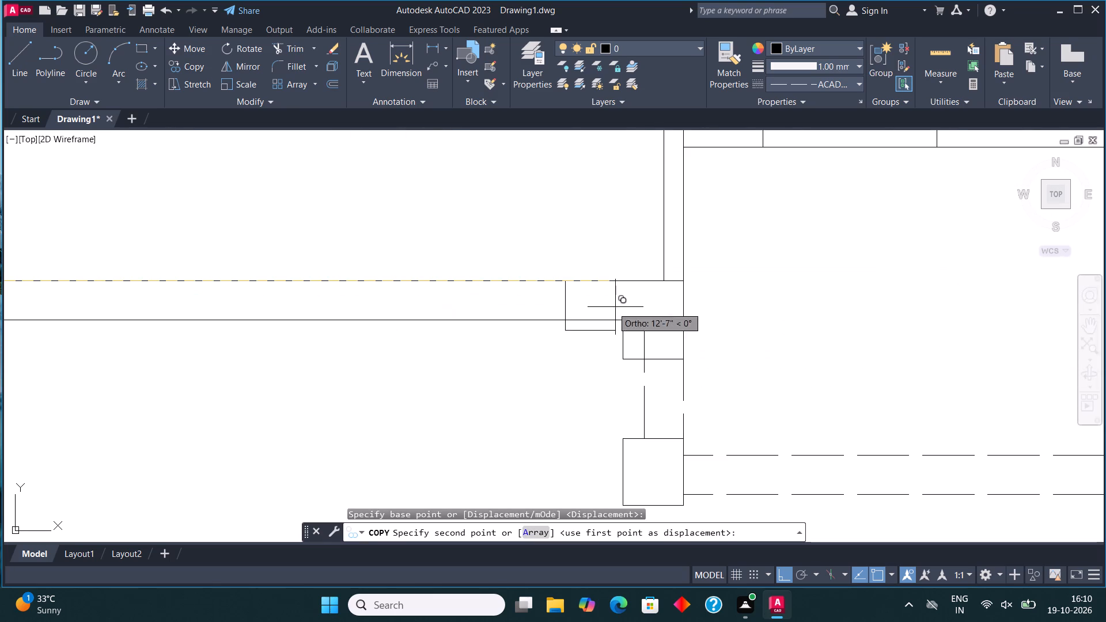
pyautogui.click(683, 280)
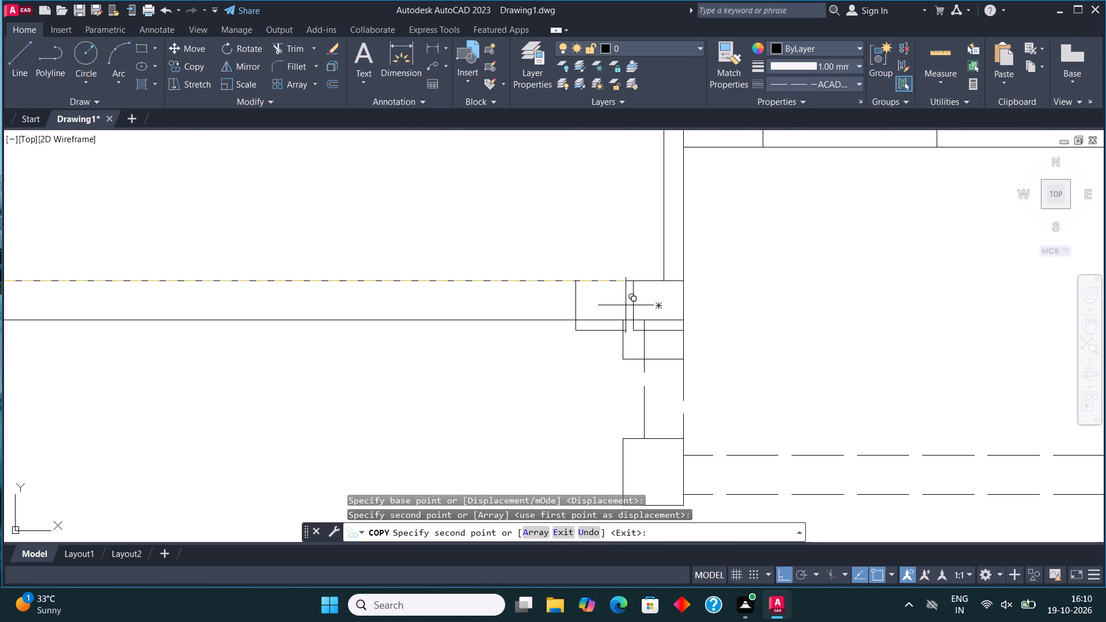
pyautogui.moveTo(622, 305); pyautogui.dragTo(578, 298, button='middle')
pyautogui.press('Escape')
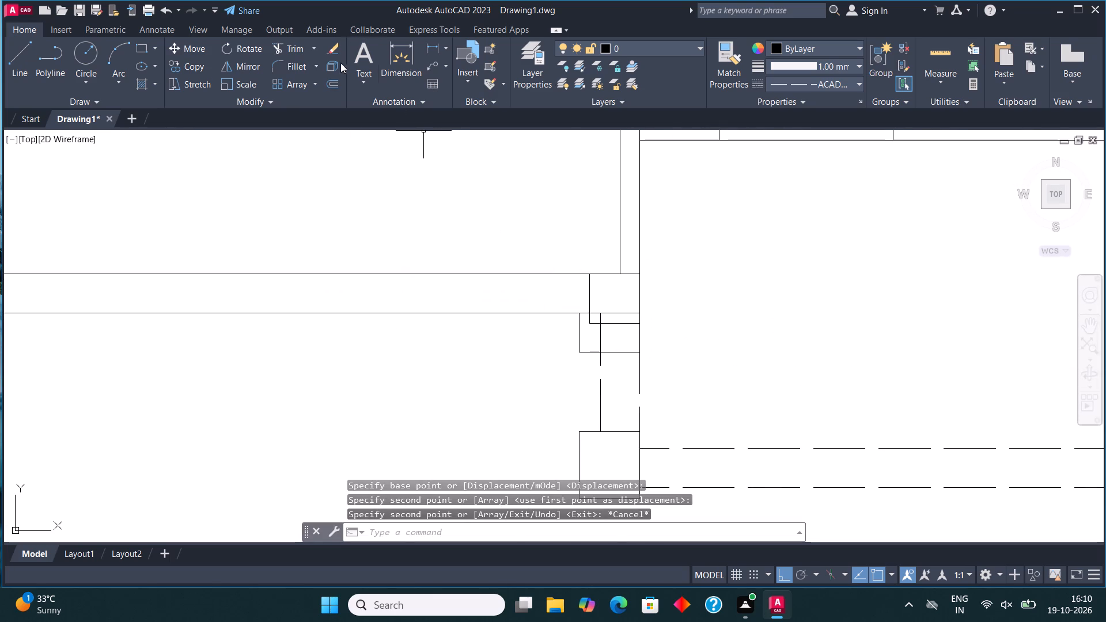
# Trim away the leftover small rectangle under the bottom wall's right-end column.
pyautogui.click(297, 50)
pyautogui.click(593, 350)
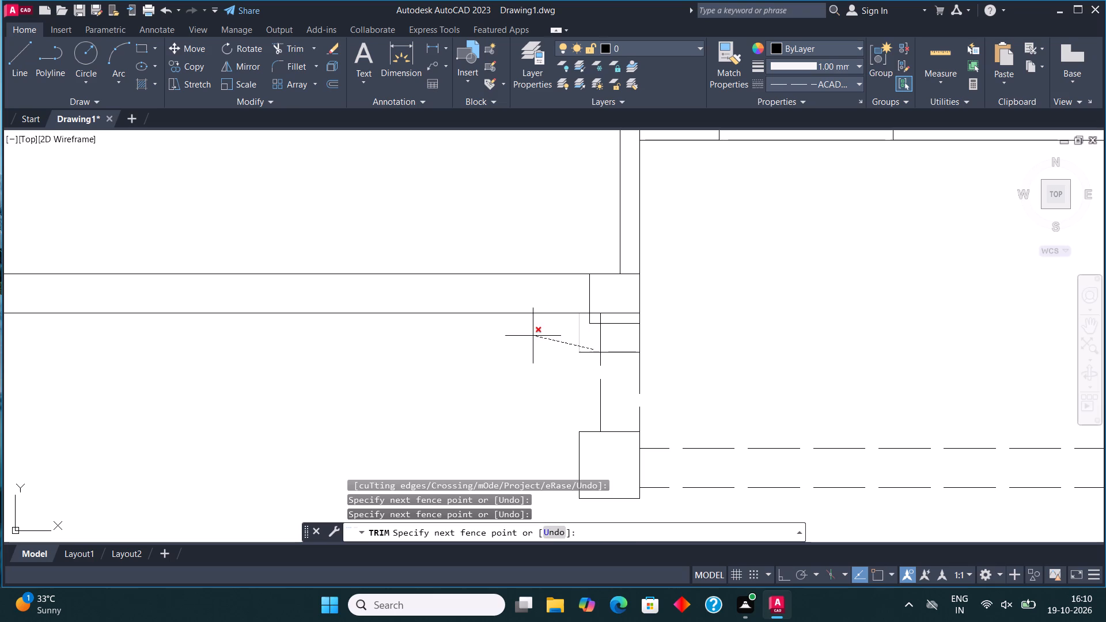
pyautogui.moveTo(539, 346); pyautogui.dragTo(562, 372)
pyautogui.click(584, 344)
pyautogui.click(589, 377)
pyautogui.click(616, 343)
pyautogui.click(622, 379)
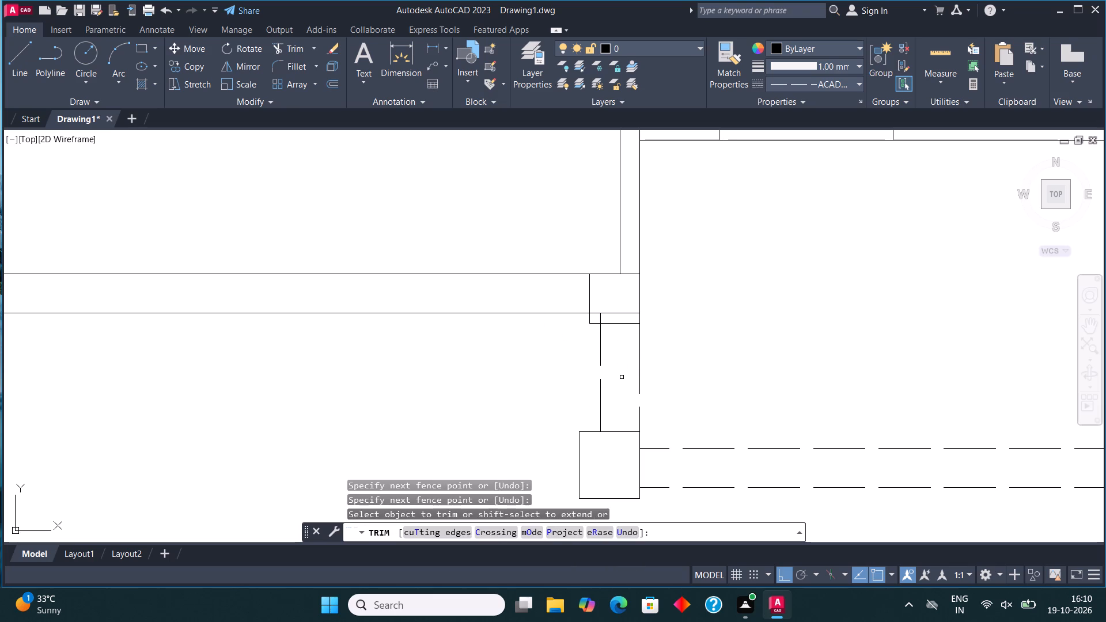
# Trim the dashed line and wall lines that run inside the two columns at the ends of the bottom wall.
pyautogui.click(599, 318)
pyautogui.click(605, 313)
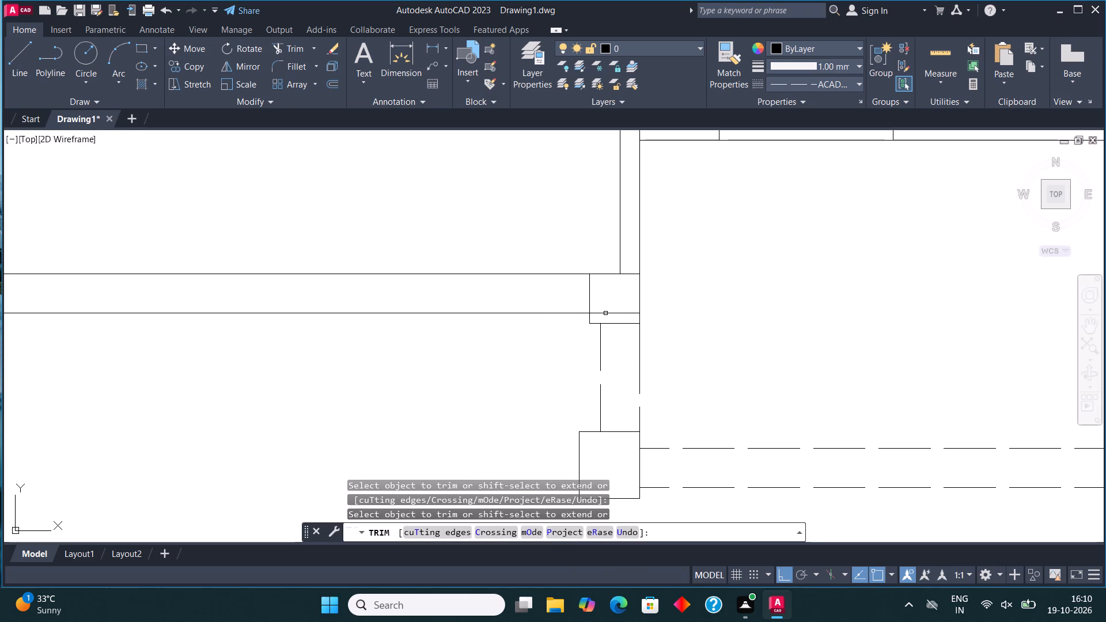
pyautogui.click(607, 314)
pyautogui.scroll(-3, 611, 305)
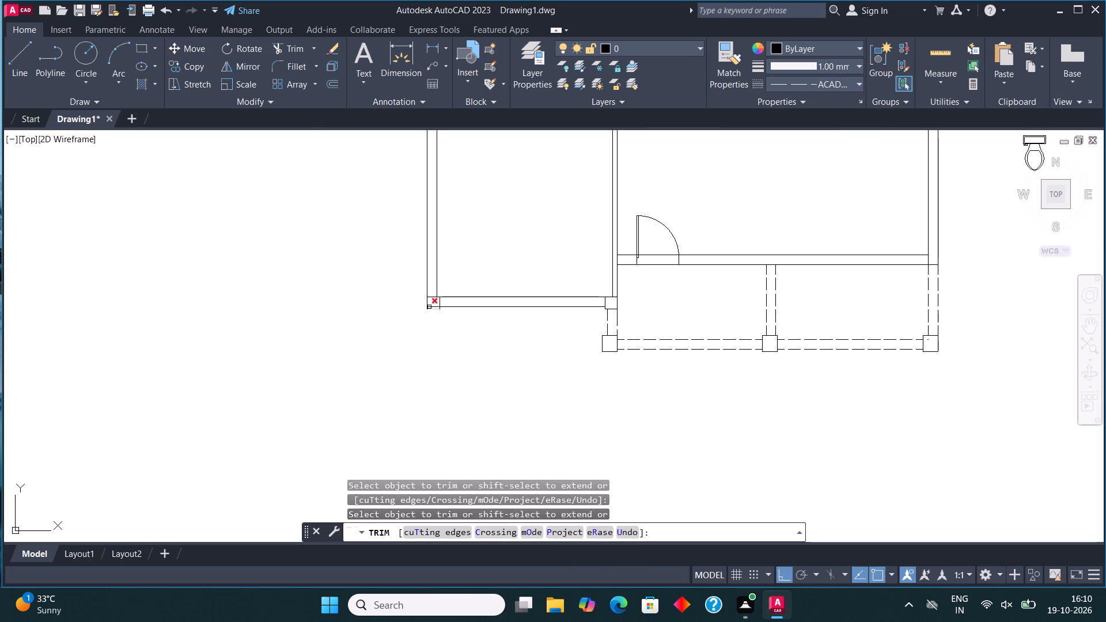
pyautogui.scroll(3, 426, 307)
pyautogui.click(435, 308)
pyautogui.scroll(-4, 430, 298)
pyautogui.scroll(2, 556, 328)
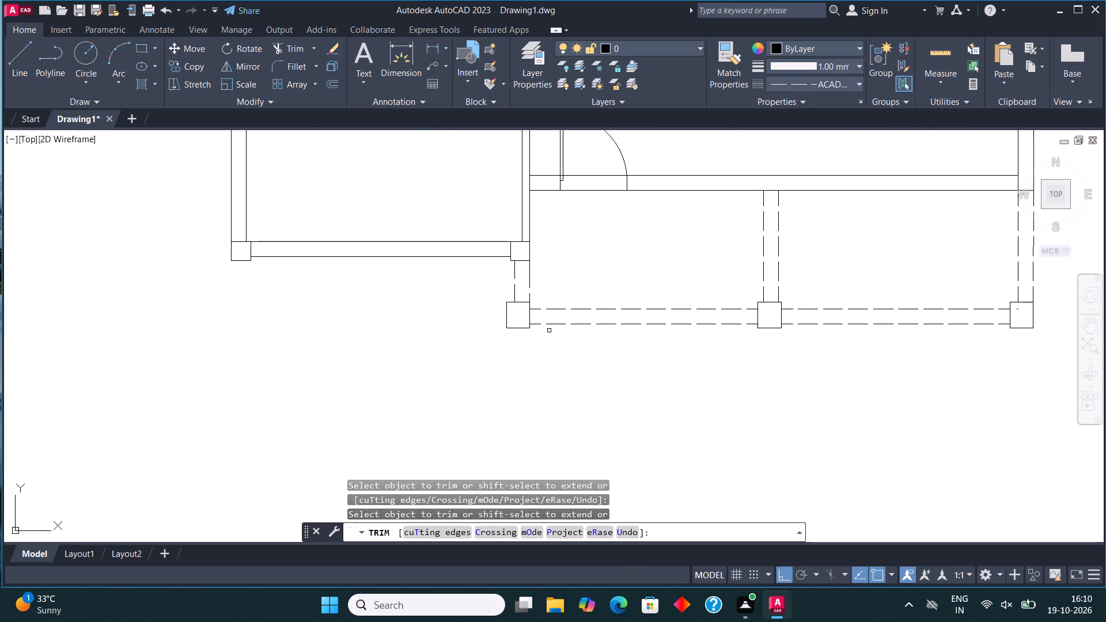
pyautogui.scroll(-1, 548, 332)
pyautogui.press('Escape')
pyautogui.scroll(-2, 530, 410)
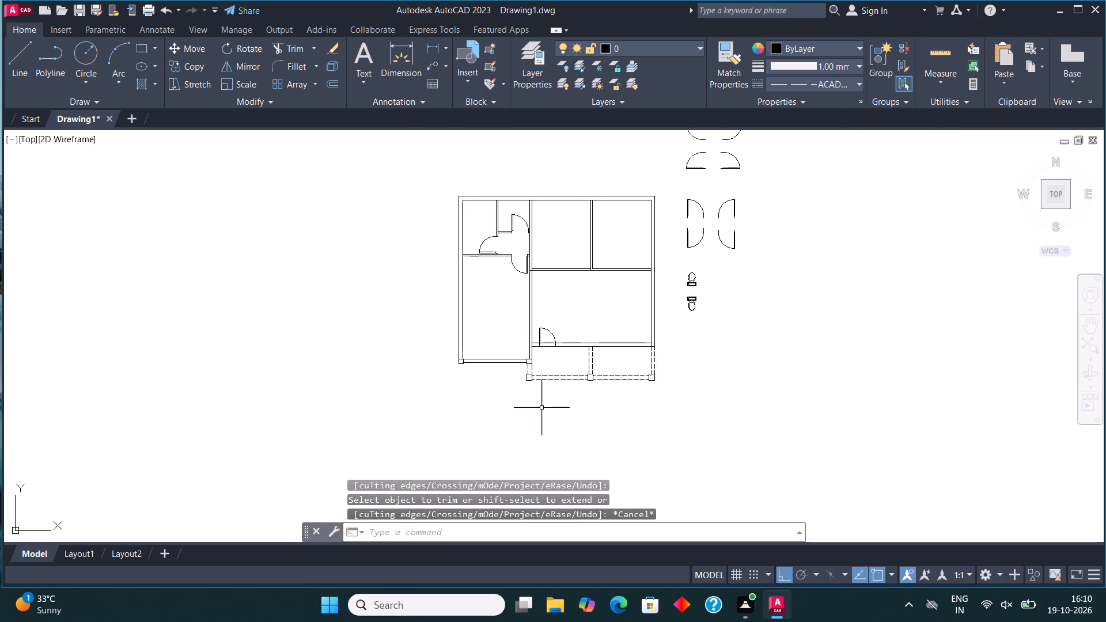
# Copy the upward-pointing toilet block horizontally to the empty area right of the block samples.
pyautogui.moveTo(549, 364); pyautogui.dragTo(548, 431, button='middle')
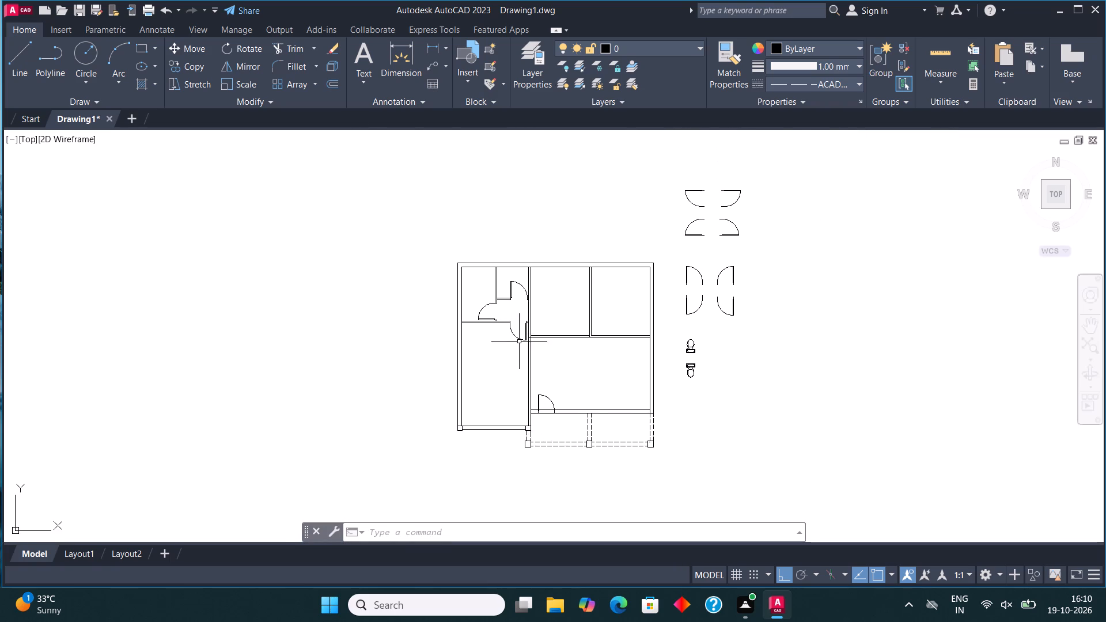
pyautogui.scroll(1, 702, 360)
pyautogui.moveTo(684, 352); pyautogui.dragTo(491, 351, button='middle')
pyautogui.click(488, 329)
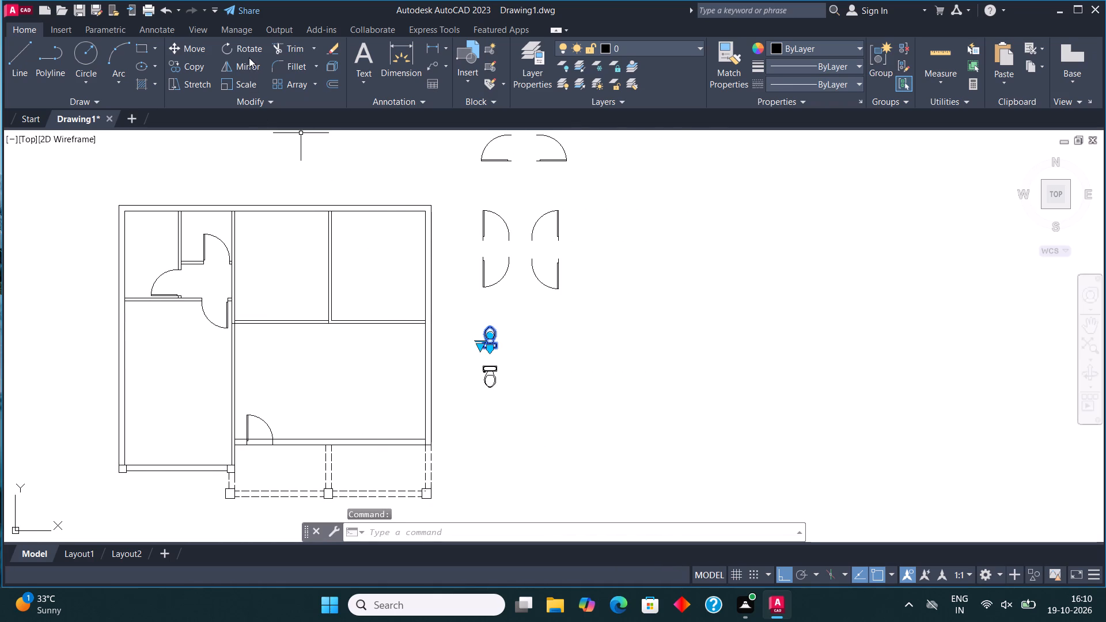
pyautogui.click(195, 64)
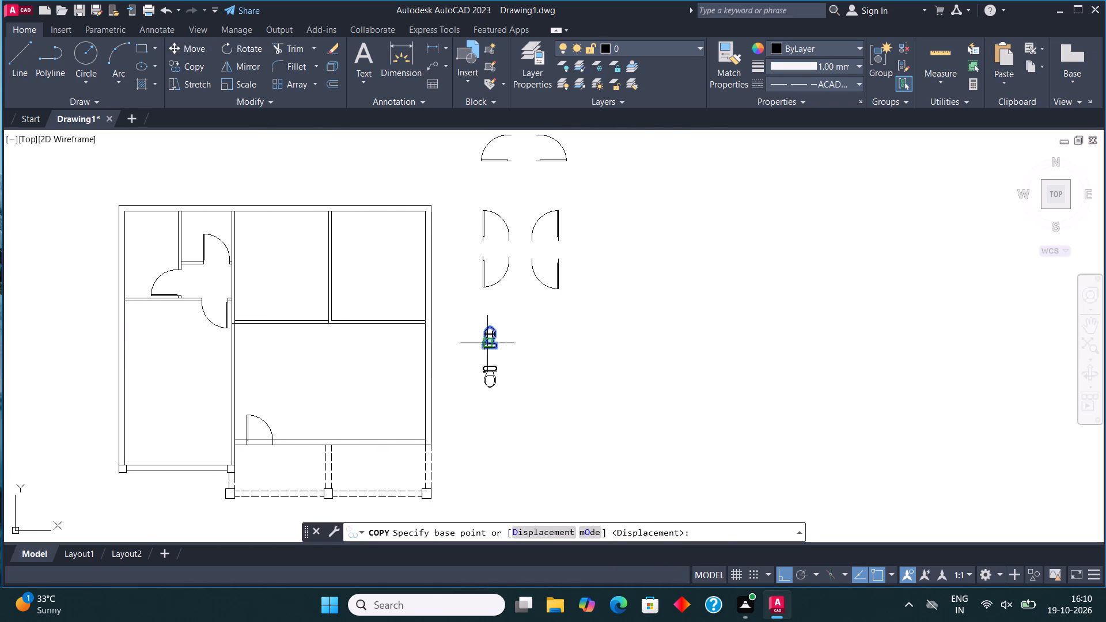
pyautogui.click(502, 350)
pyautogui.click(593, 389)
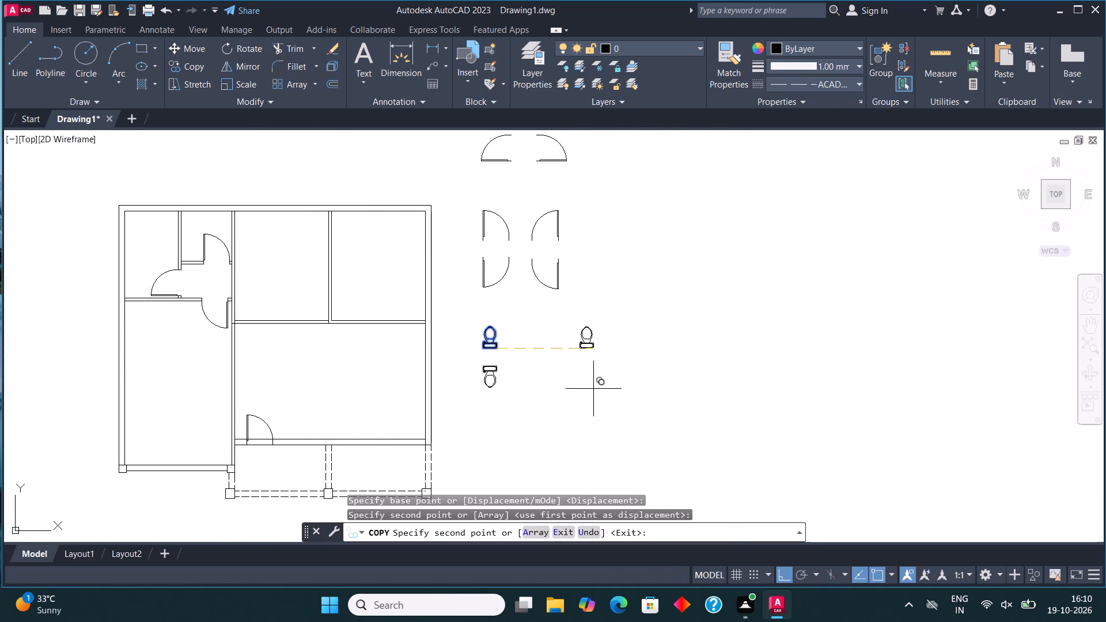
pyautogui.press('Escape')
# Rotate the copied toilet to 270° so its bowl points right.
pyautogui.click(591, 345)
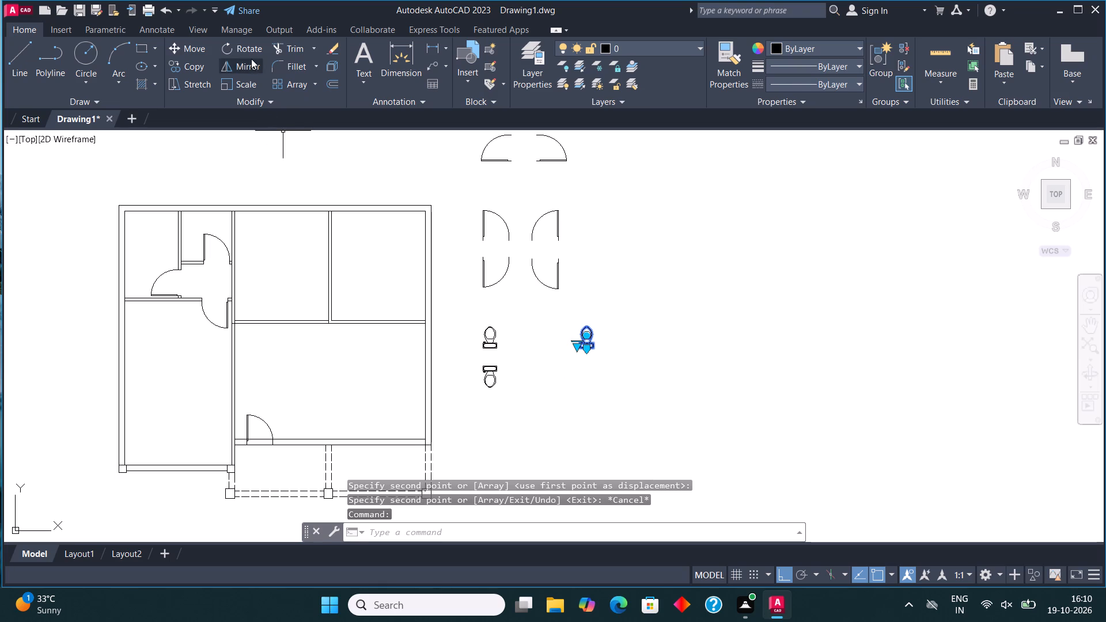
pyautogui.click(248, 46)
pyautogui.click(597, 342)
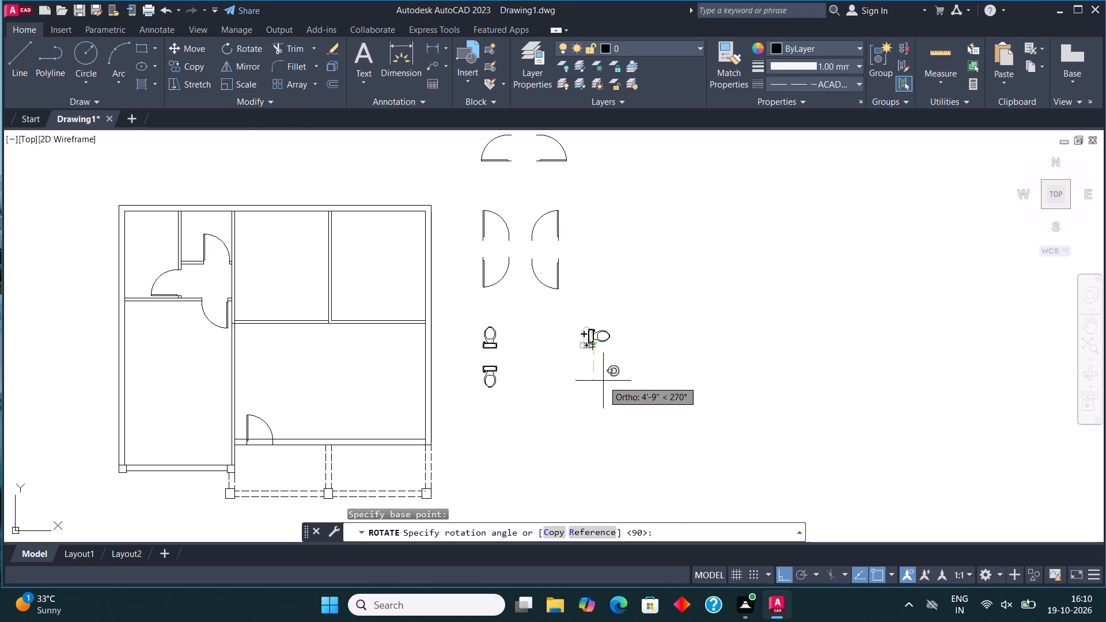
pyautogui.click(603, 382)
# Mirror the sideways toilet about a vertical line just to its right, keeping the original.
pyautogui.click(582, 333)
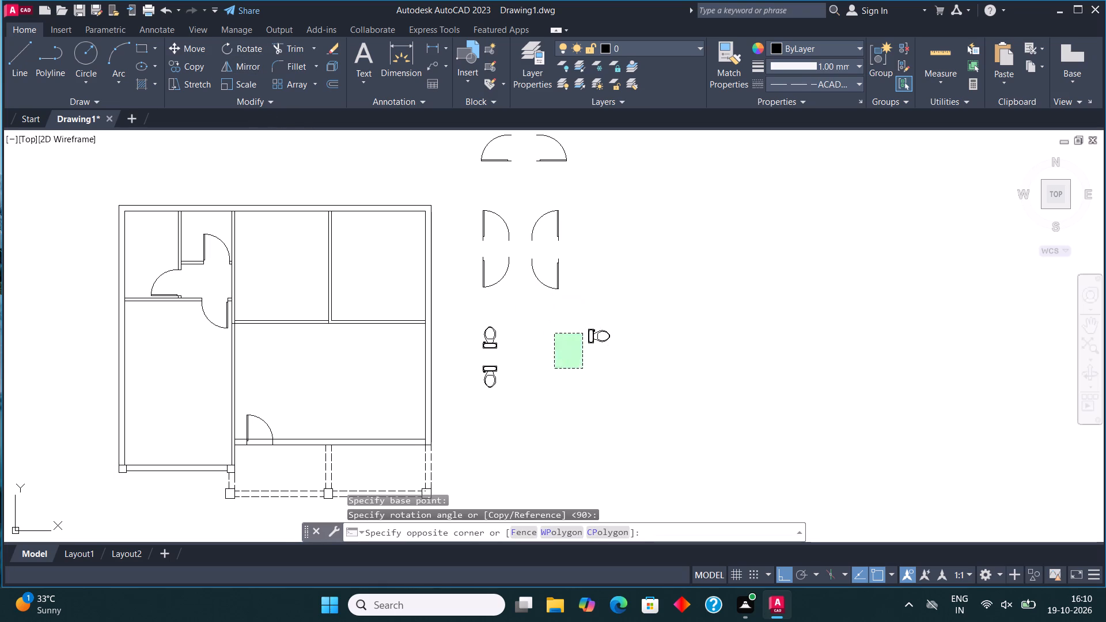
pyautogui.click(554, 369)
pyautogui.click(600, 335)
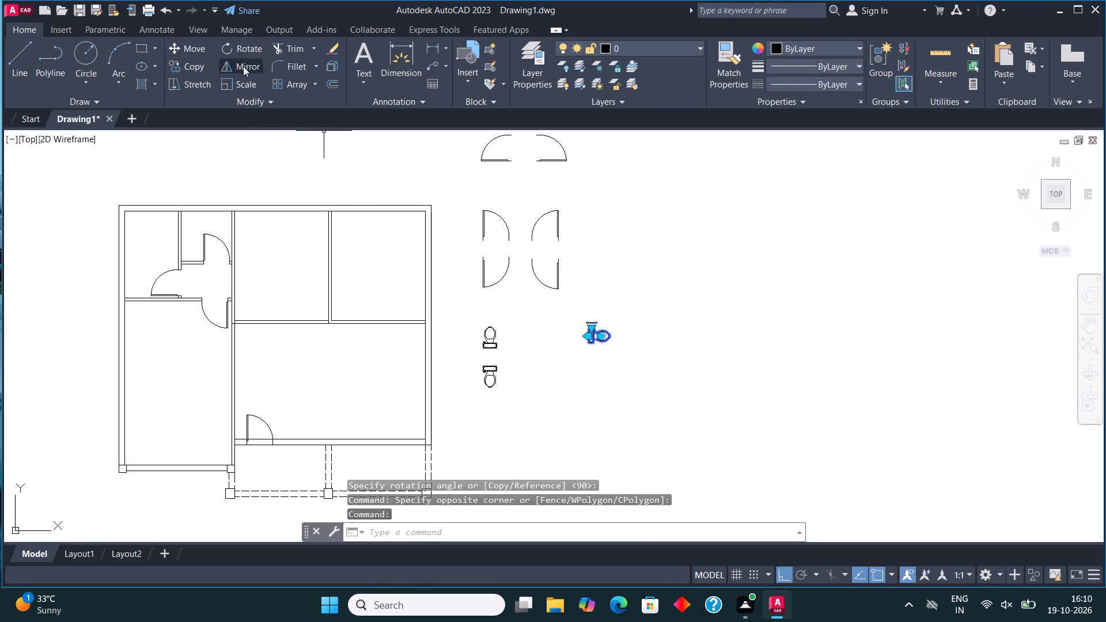
pyautogui.click(243, 66)
pyautogui.click(622, 340)
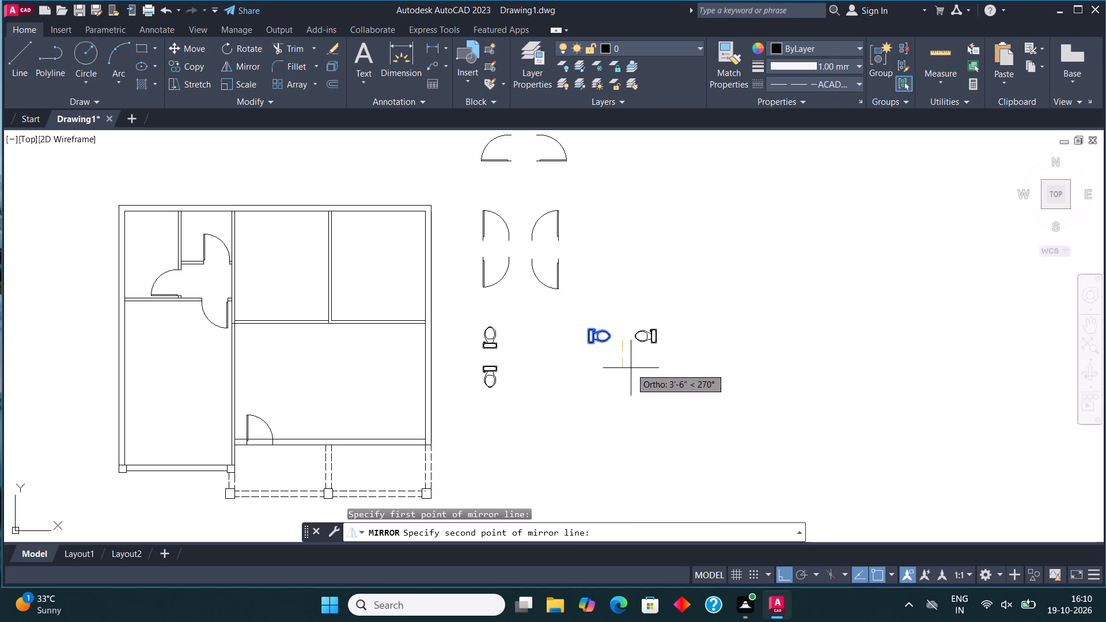
pyautogui.click(631, 368)
pyautogui.click(550, 535)
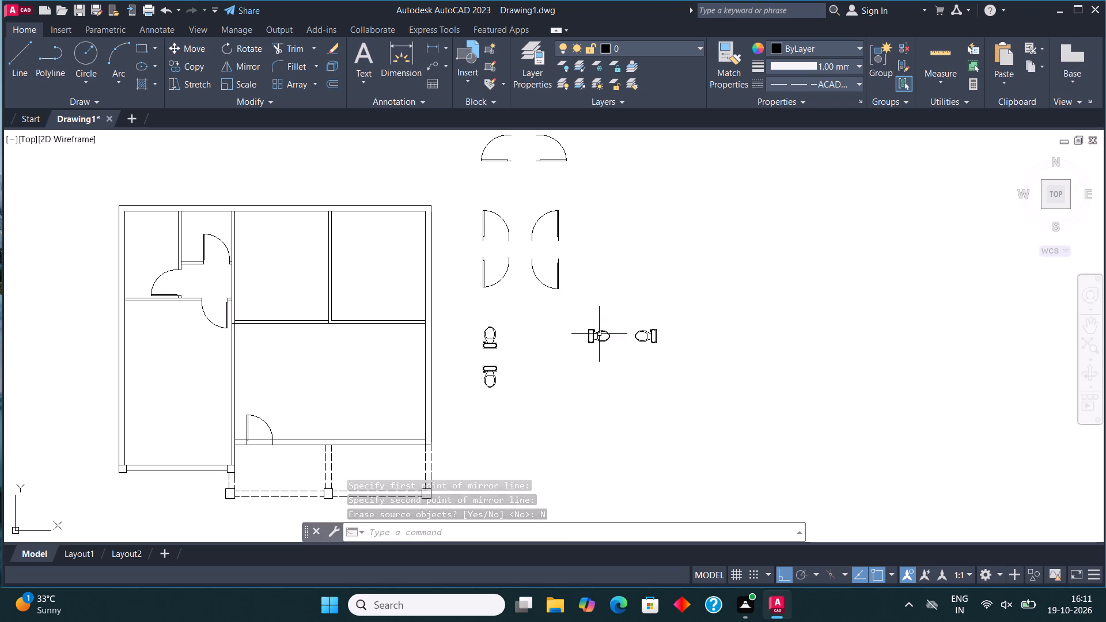
# Copy the upward-pointing toilet into the small toilet room, placing its tank against the room's lower partition, with Ortho off.
pyautogui.click(487, 343)
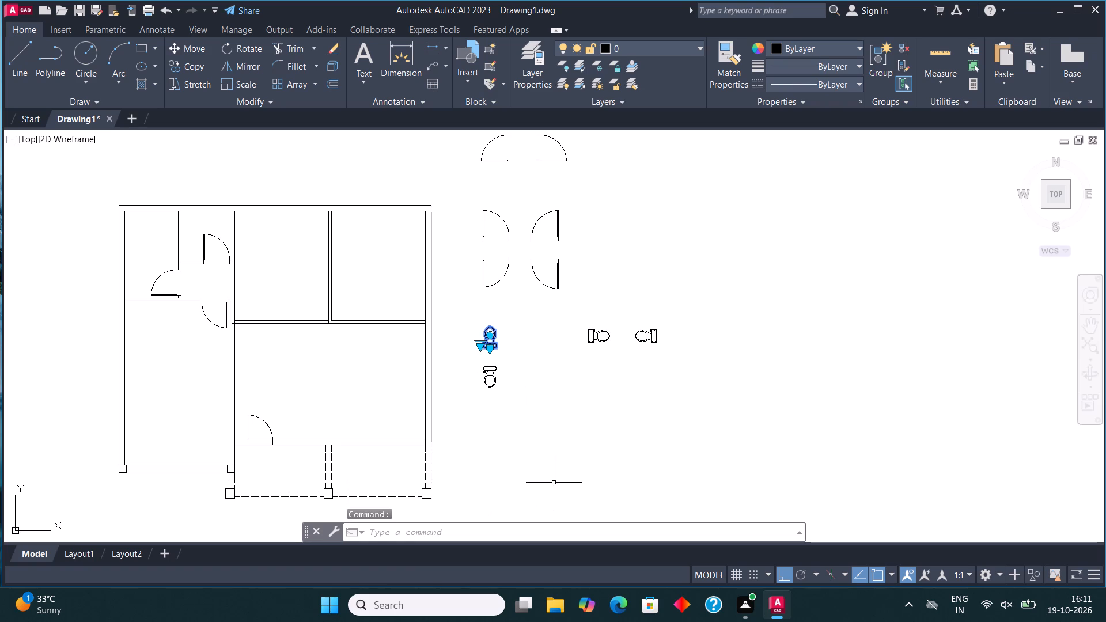
pyautogui.click(192, 67)
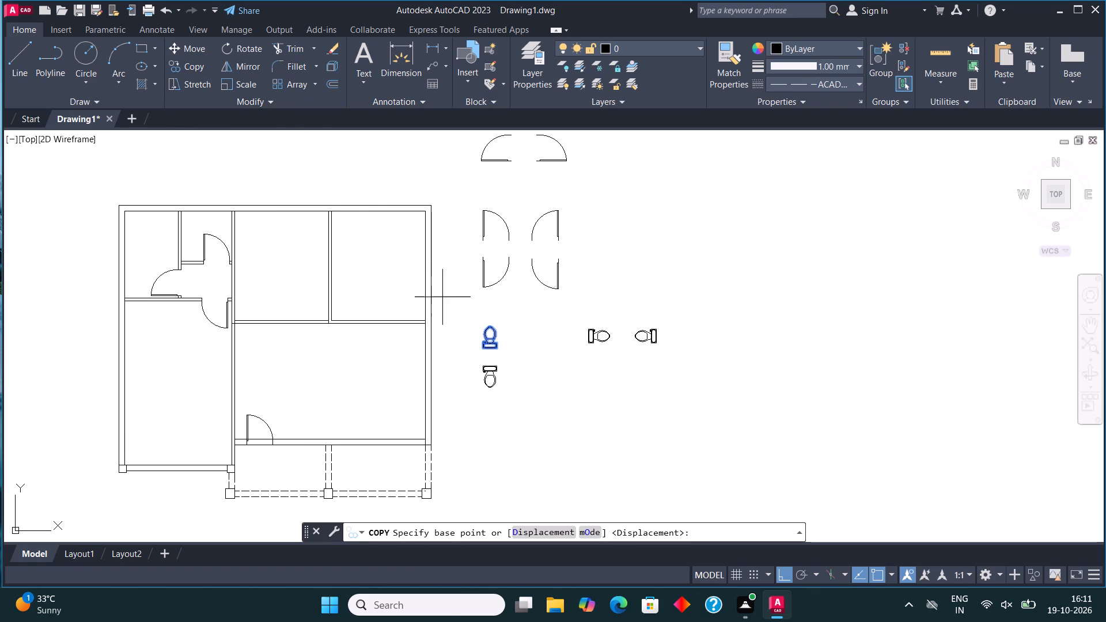
pyautogui.scroll(4, 472, 356)
pyautogui.click(565, 316)
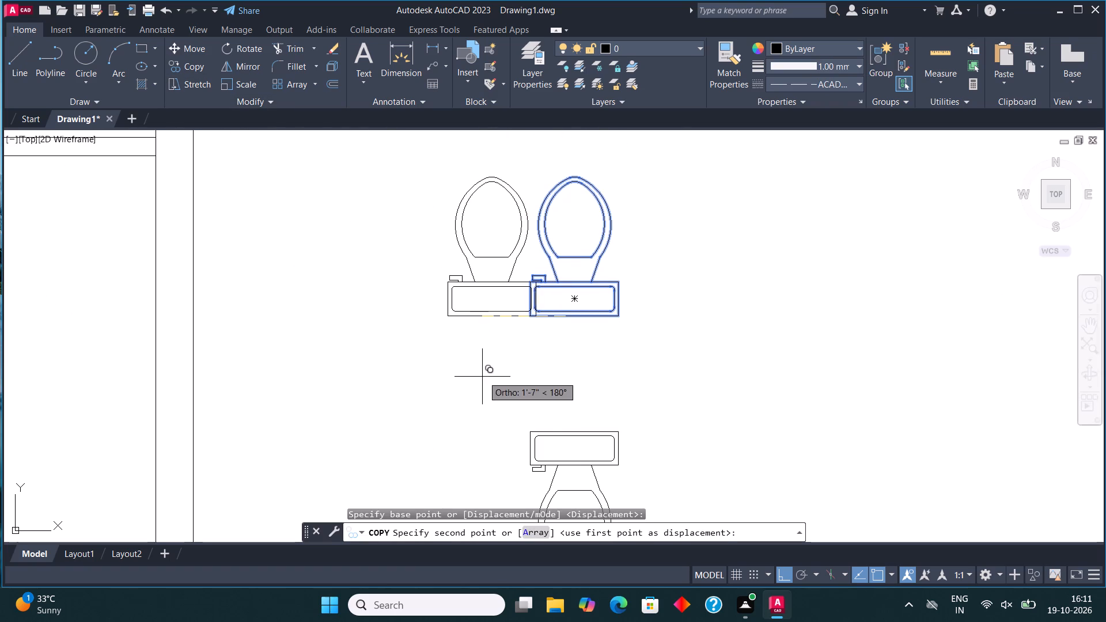
pyautogui.press('F8')
pyautogui.scroll(-4, 507, 408)
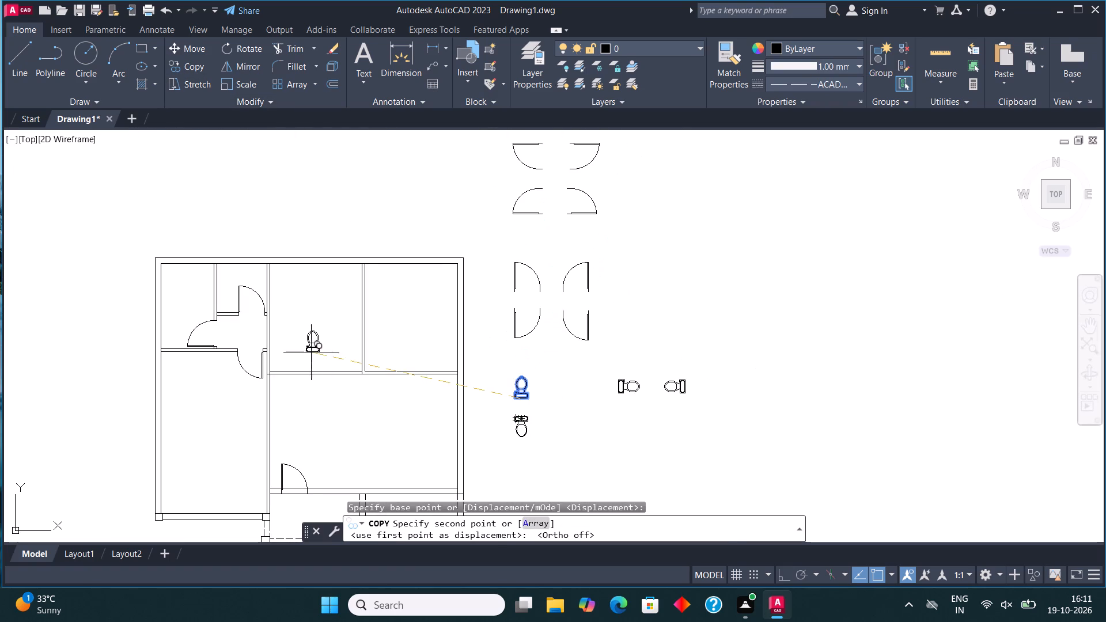
pyautogui.moveTo(311, 352); pyautogui.dragTo(471, 393, button='middle')
pyautogui.scroll(5, 387, 352)
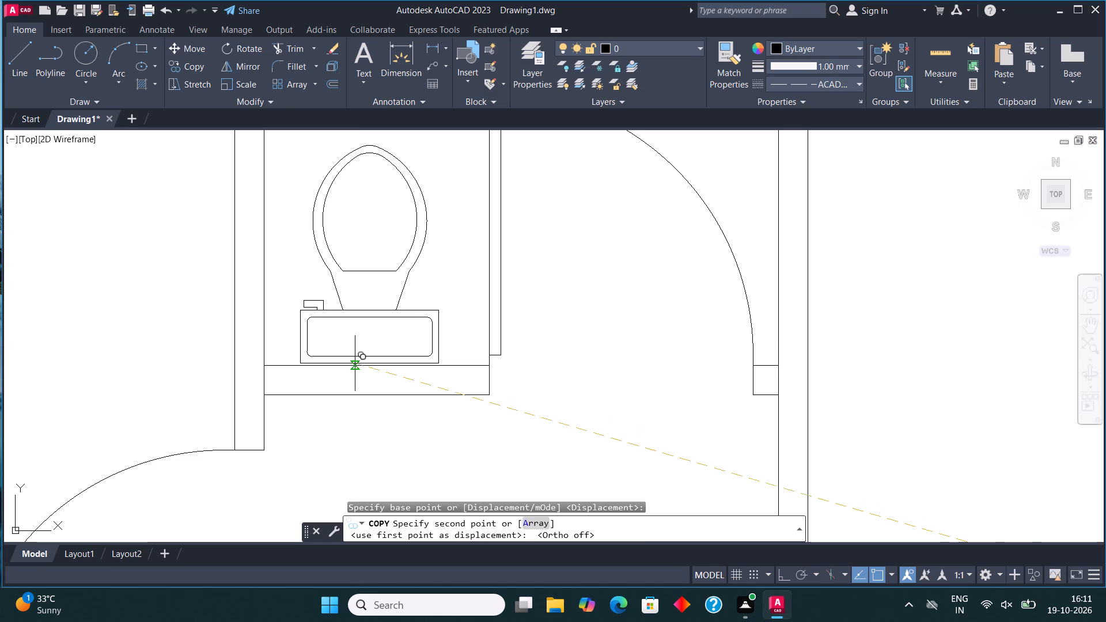
pyautogui.click(362, 366)
pyautogui.scroll(-3, 362, 368)
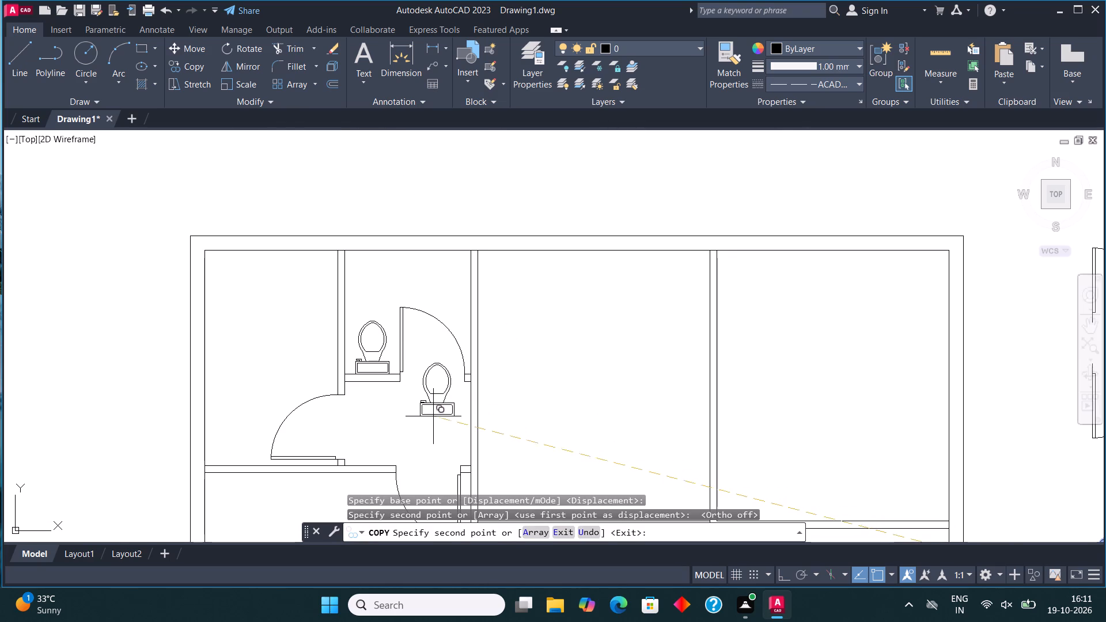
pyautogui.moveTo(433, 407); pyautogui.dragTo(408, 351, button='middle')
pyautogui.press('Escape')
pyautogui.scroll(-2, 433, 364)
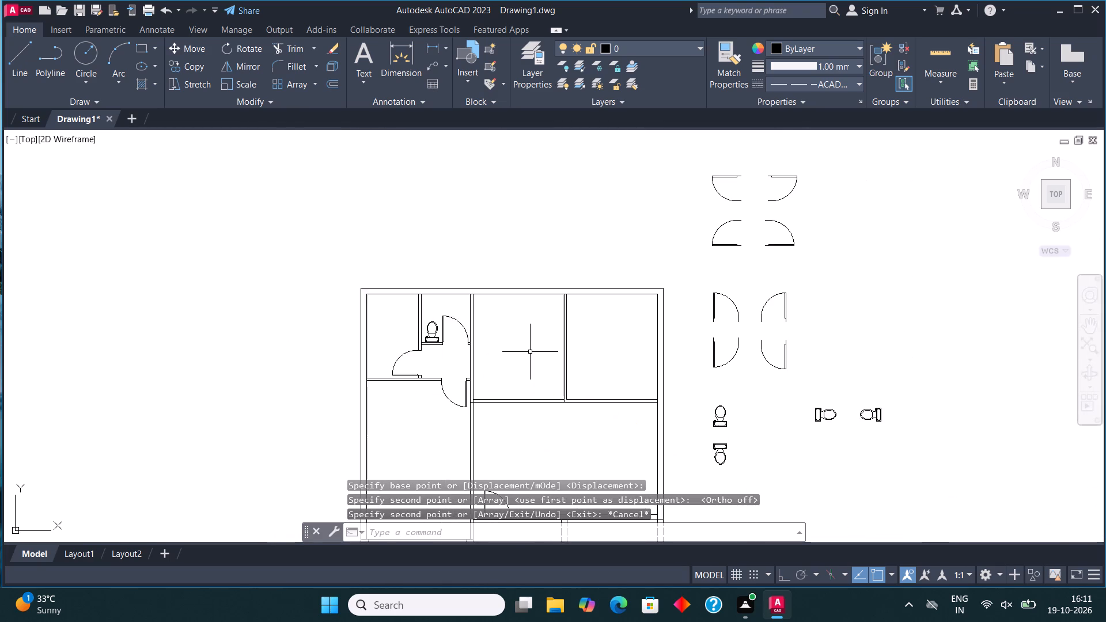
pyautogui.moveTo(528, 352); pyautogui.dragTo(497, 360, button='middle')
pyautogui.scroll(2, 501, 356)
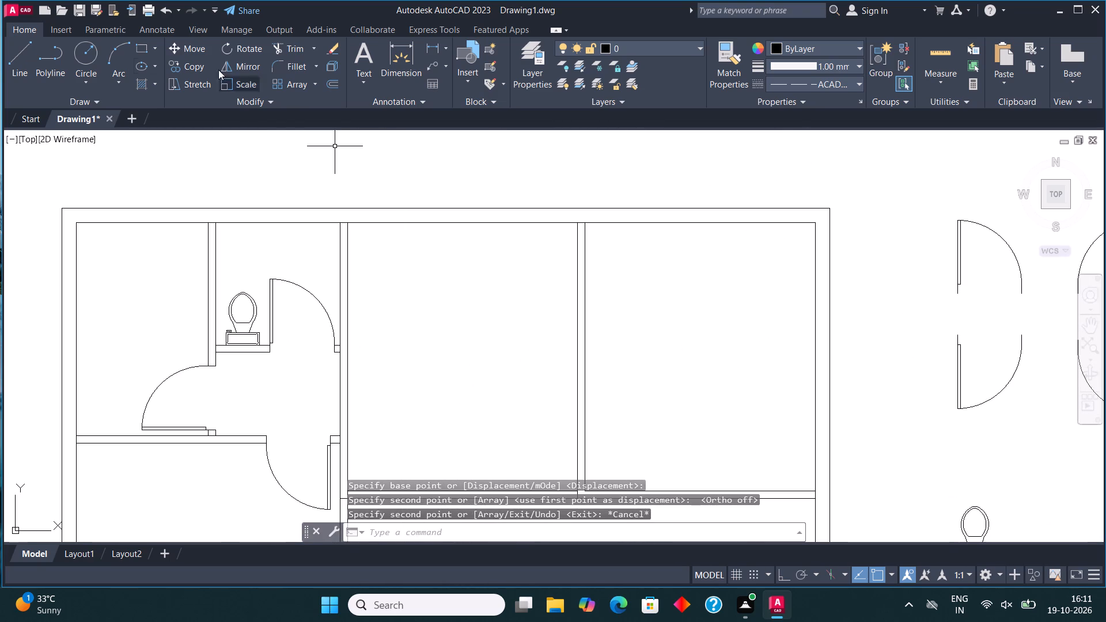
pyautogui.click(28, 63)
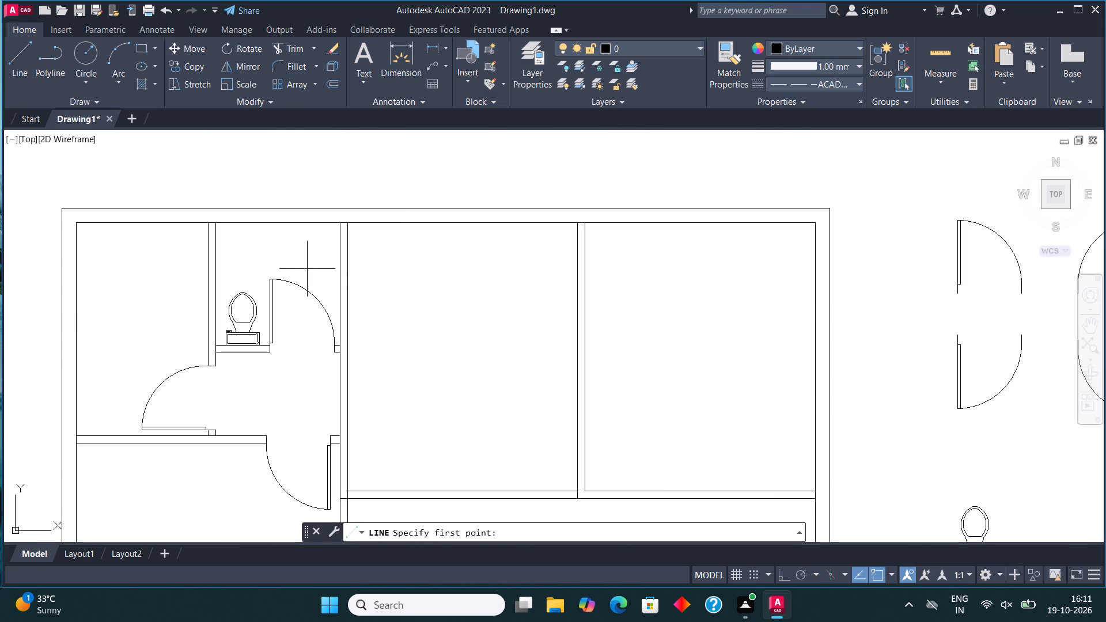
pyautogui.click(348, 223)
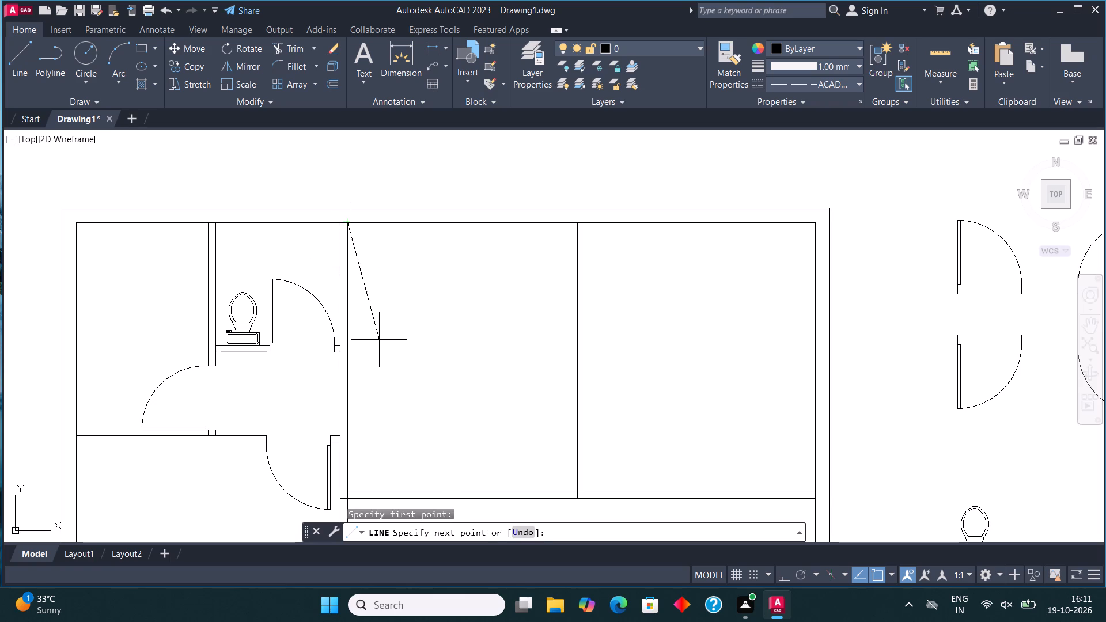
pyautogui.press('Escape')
# Set ByLayer as the current linetype.
pyautogui.write('LI')
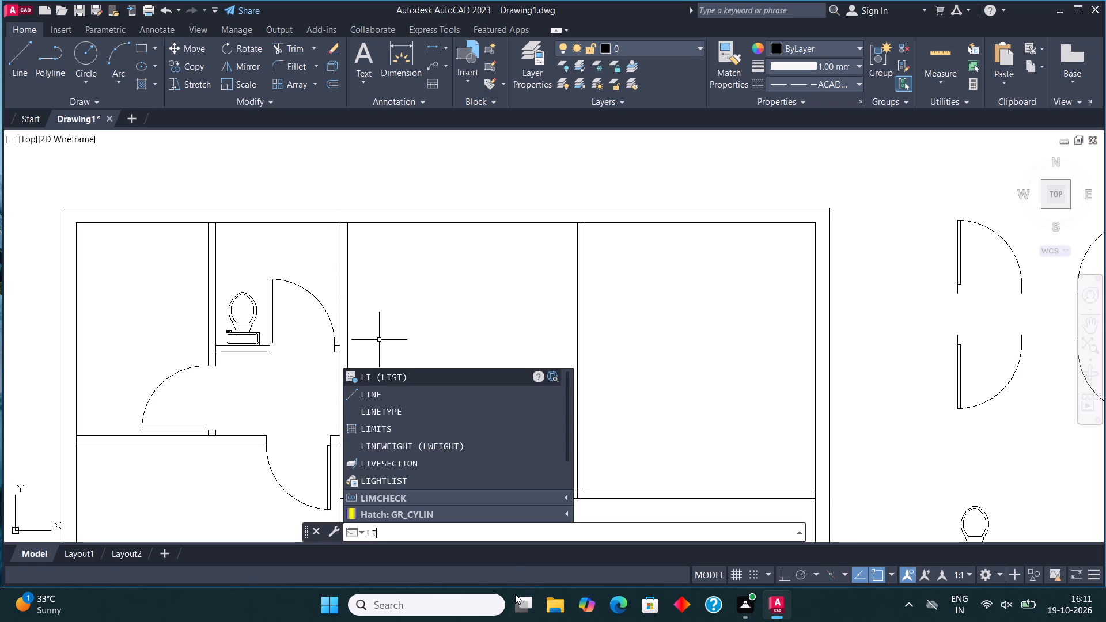
pyautogui.click(402, 415)
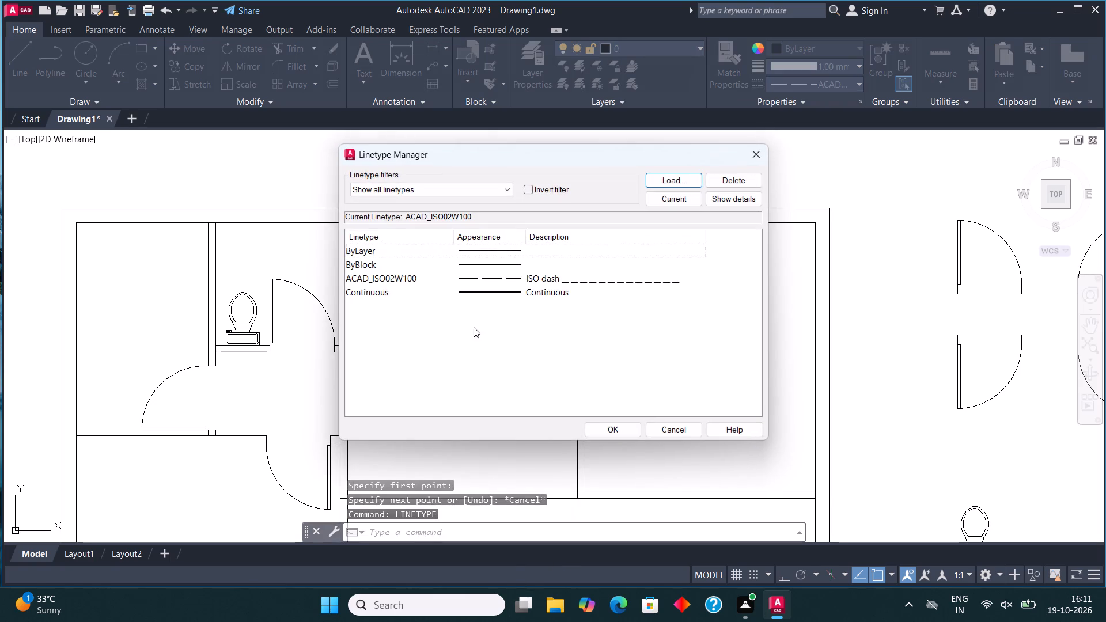
pyautogui.click(520, 250)
pyautogui.click(657, 197)
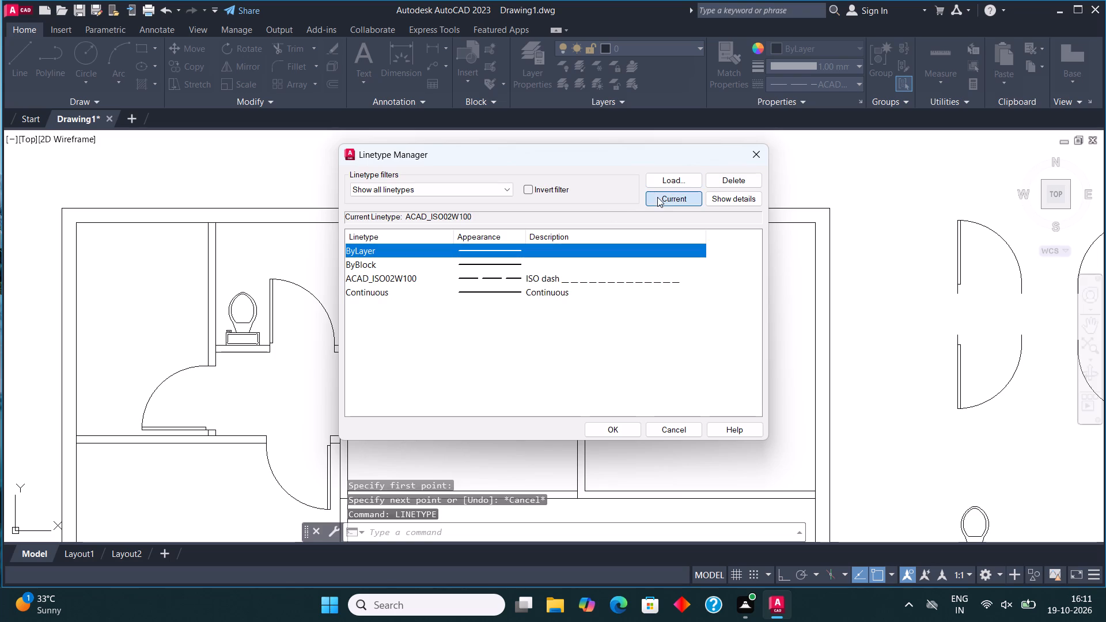
pyautogui.click(606, 430)
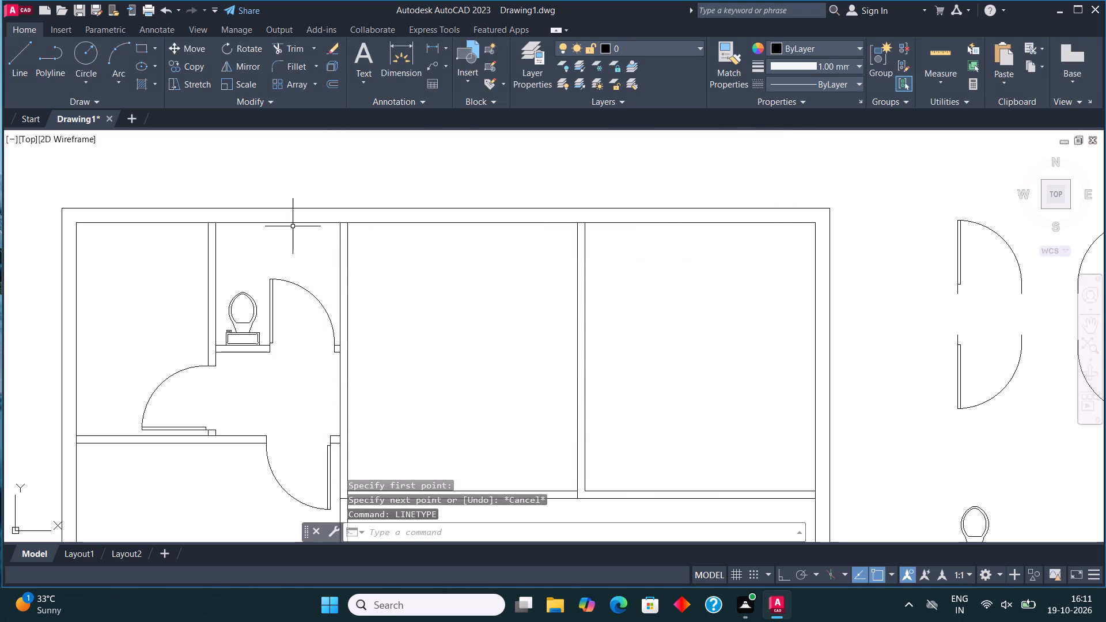
# With Ortho on, draw a line 2' down from the upper middle room's top-left inner corner and across to its right partition.
pyautogui.click(11, 65)
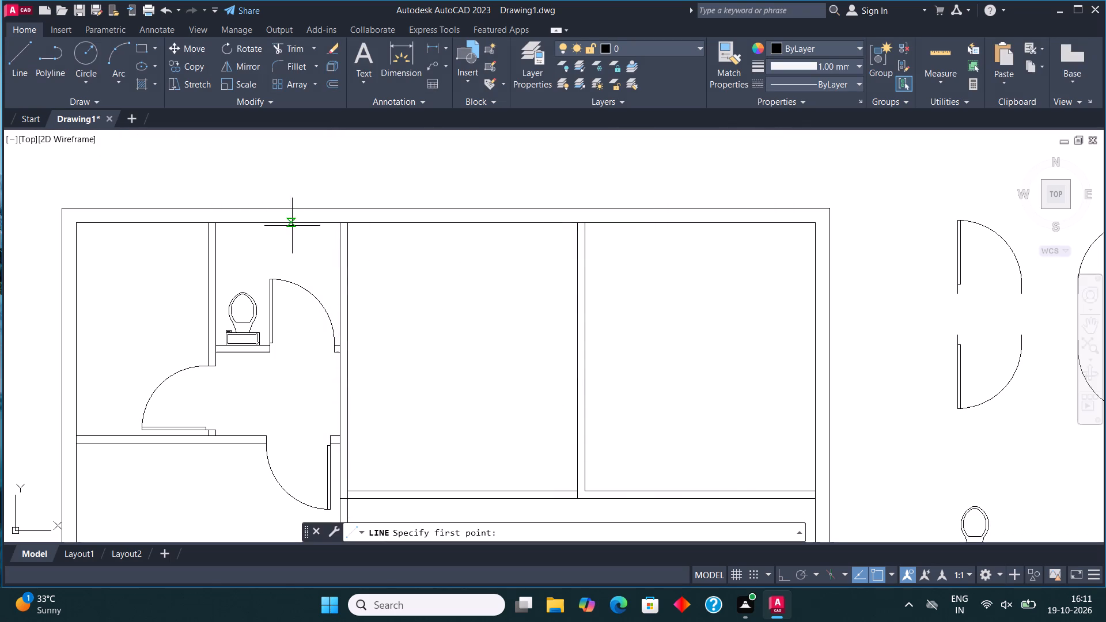
pyautogui.click(349, 221)
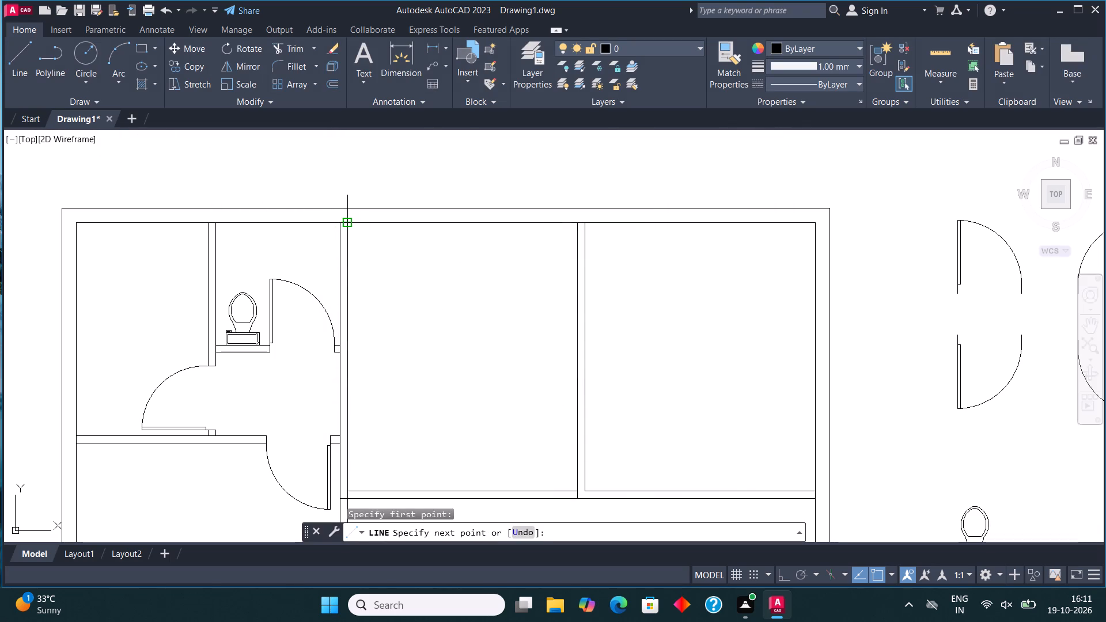
pyautogui.press('F8')
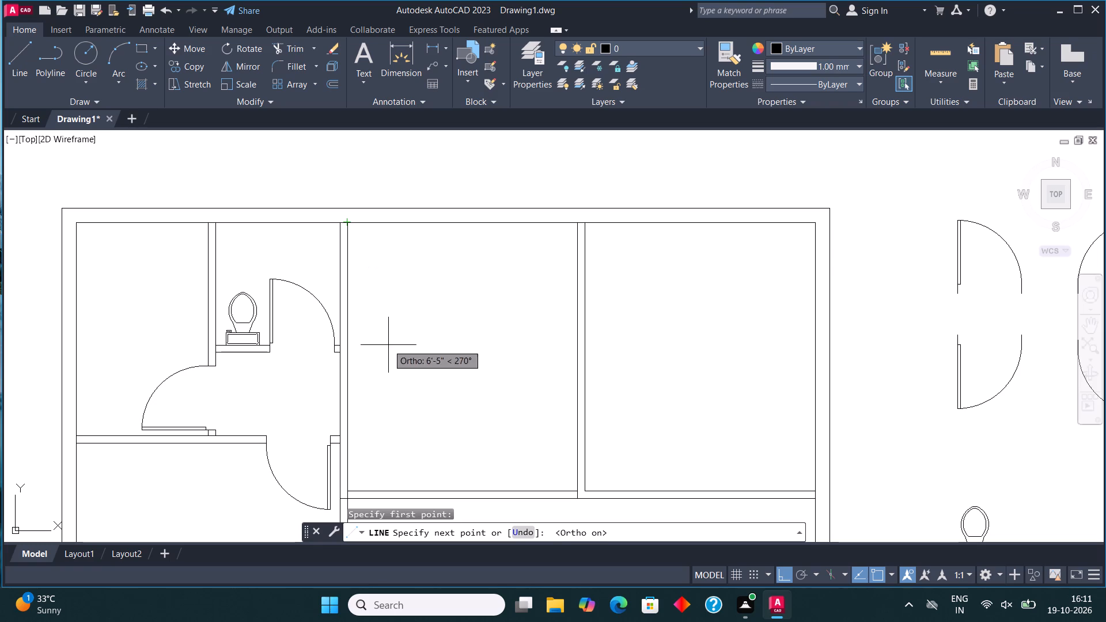
pyautogui.write("2'")
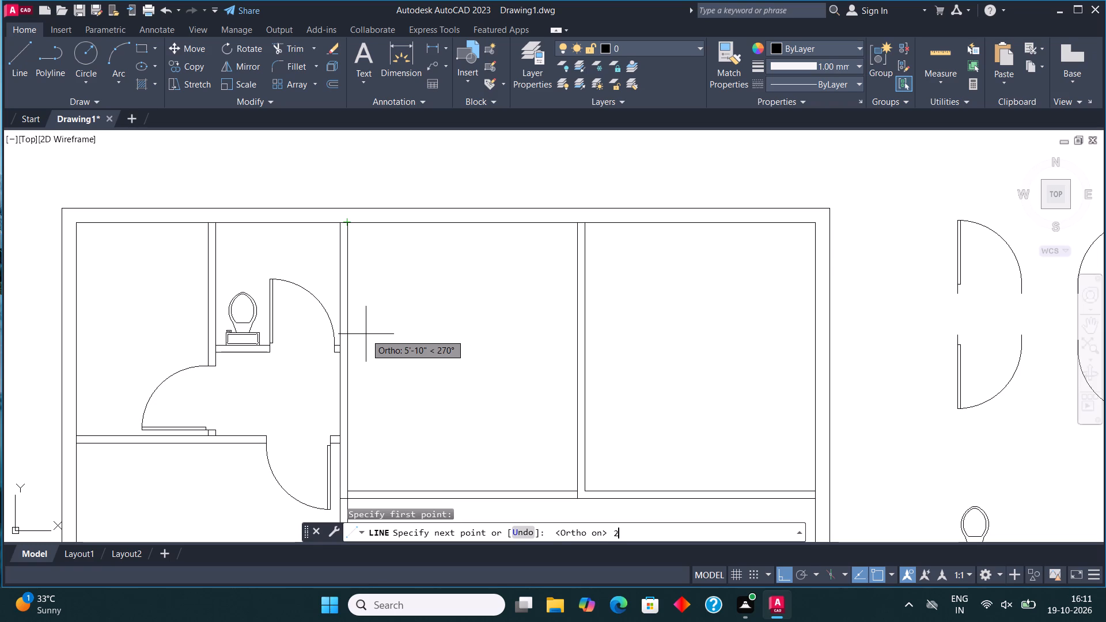
pyautogui.press('Return')
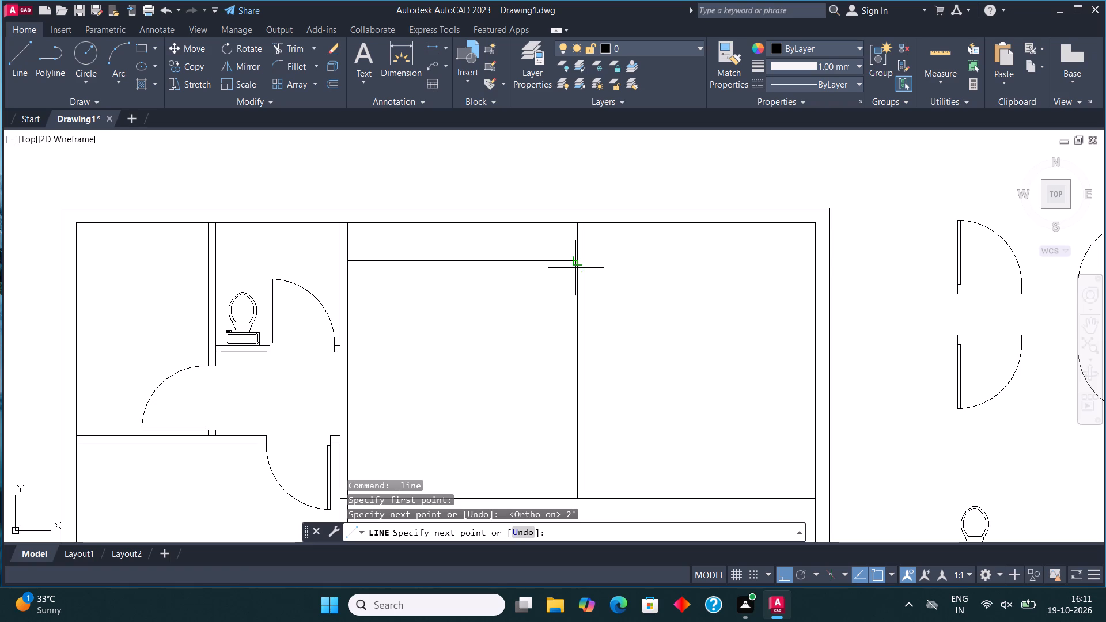
pyautogui.scroll(2, 573, 266)
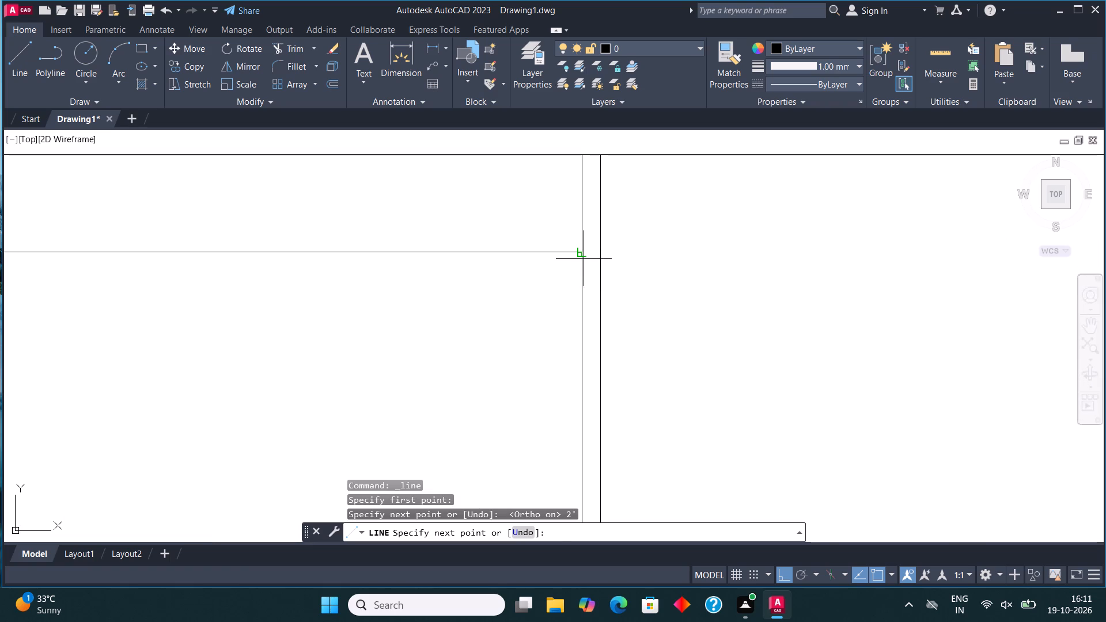
pyautogui.click(584, 256)
pyautogui.scroll(-4, 579, 265)
pyautogui.scroll(2, 582, 313)
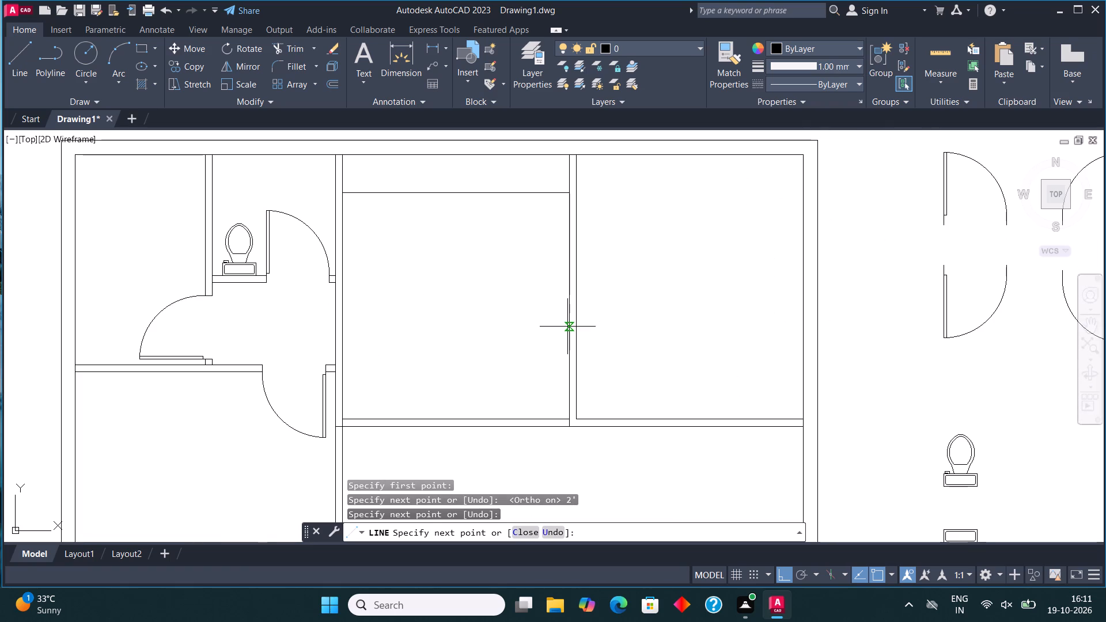
pyautogui.press('Escape')
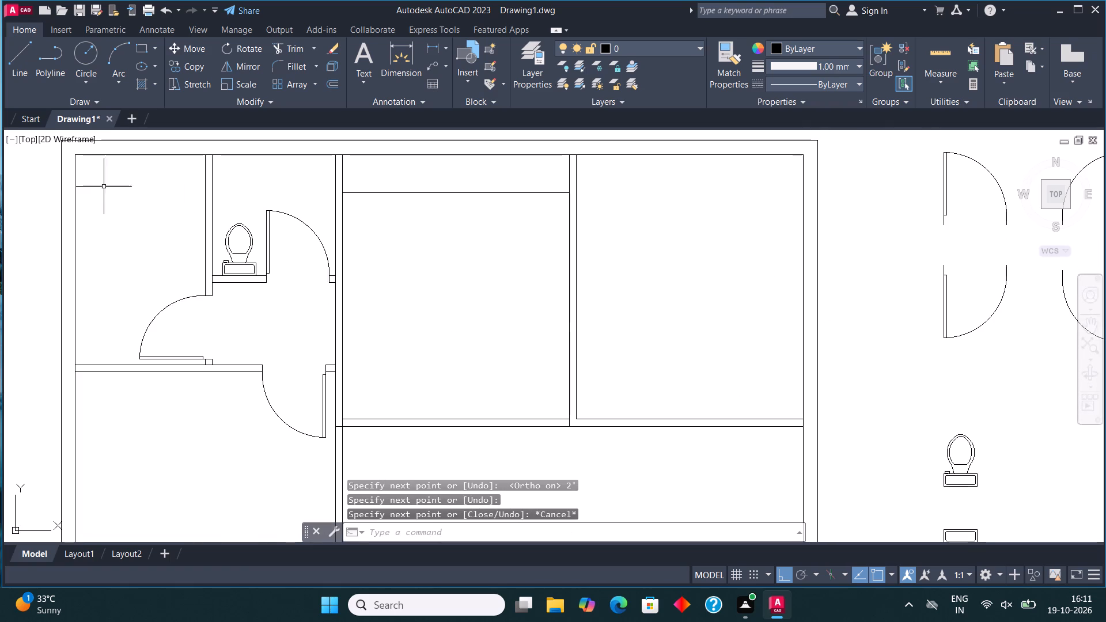
# Draw a short horizontal line along the upper middle room's lower partition, starting from the room's bottom-right corner.
pyautogui.click(14, 69)
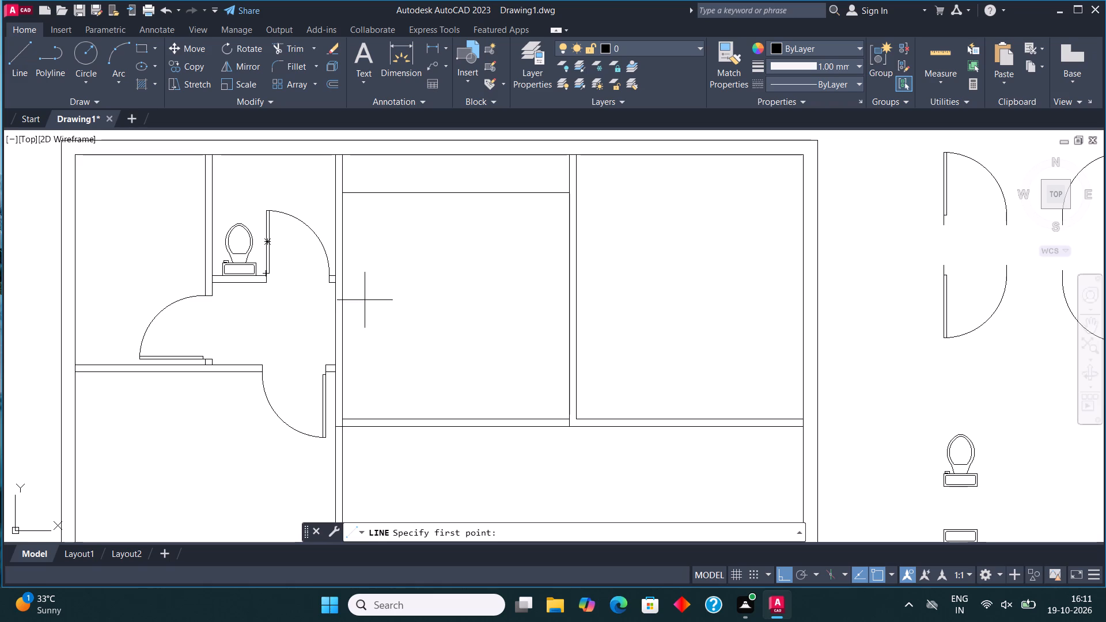
pyautogui.click(566, 420)
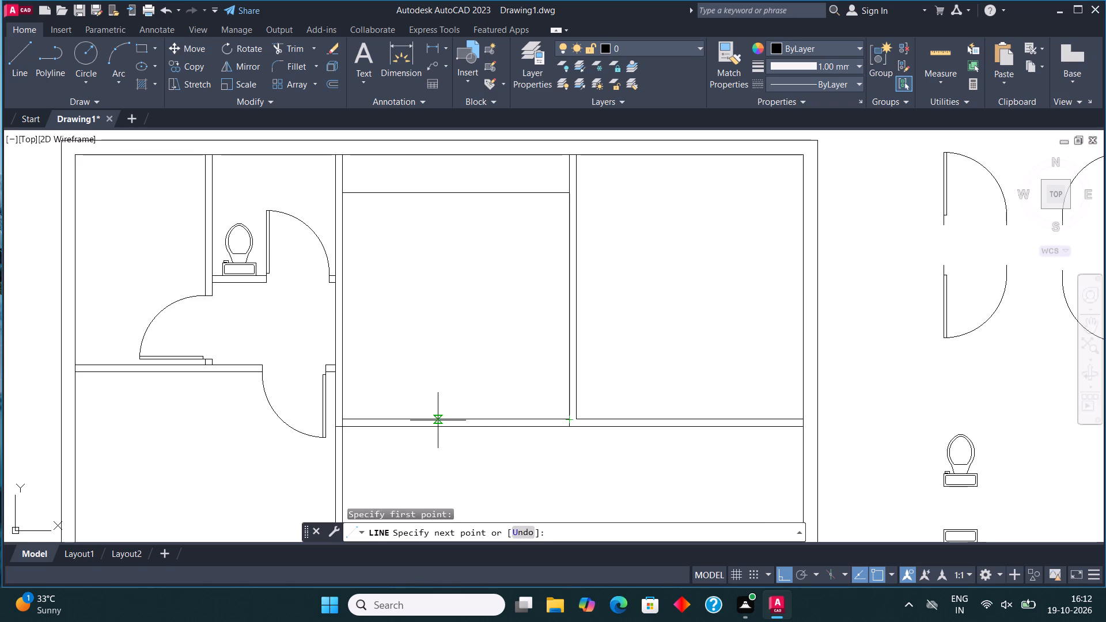
pyautogui.click(418, 419)
pyautogui.press('Escape')
# Trim away the right face line of the partition between the upper middle and upper right rooms.
pyautogui.scroll(-1, 419, 411)
pyautogui.moveTo(445, 422); pyautogui.dragTo(442, 419, button='middle')
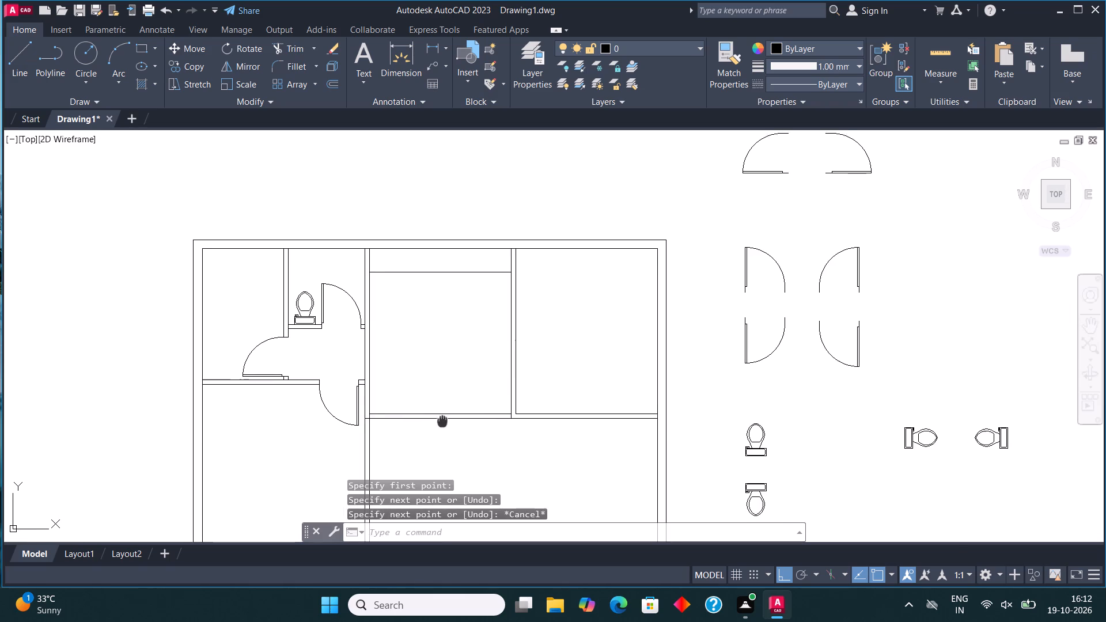
pyautogui.moveTo(442, 419); pyautogui.dragTo(376, 361, button='middle')
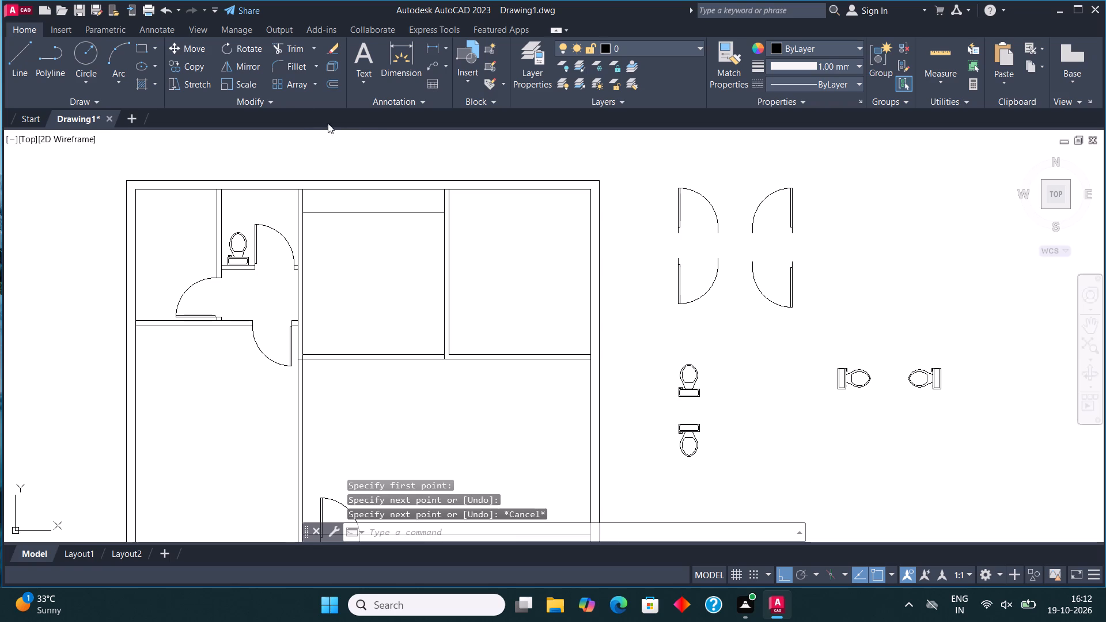
pyautogui.click(293, 50)
pyautogui.click(449, 266)
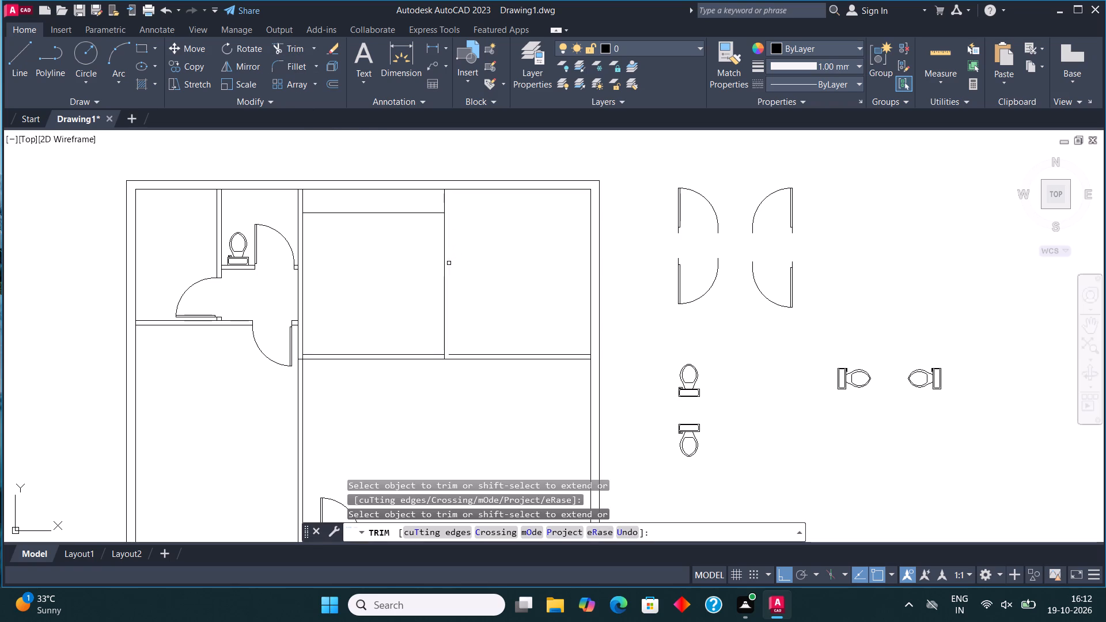
pyautogui.press('Escape')
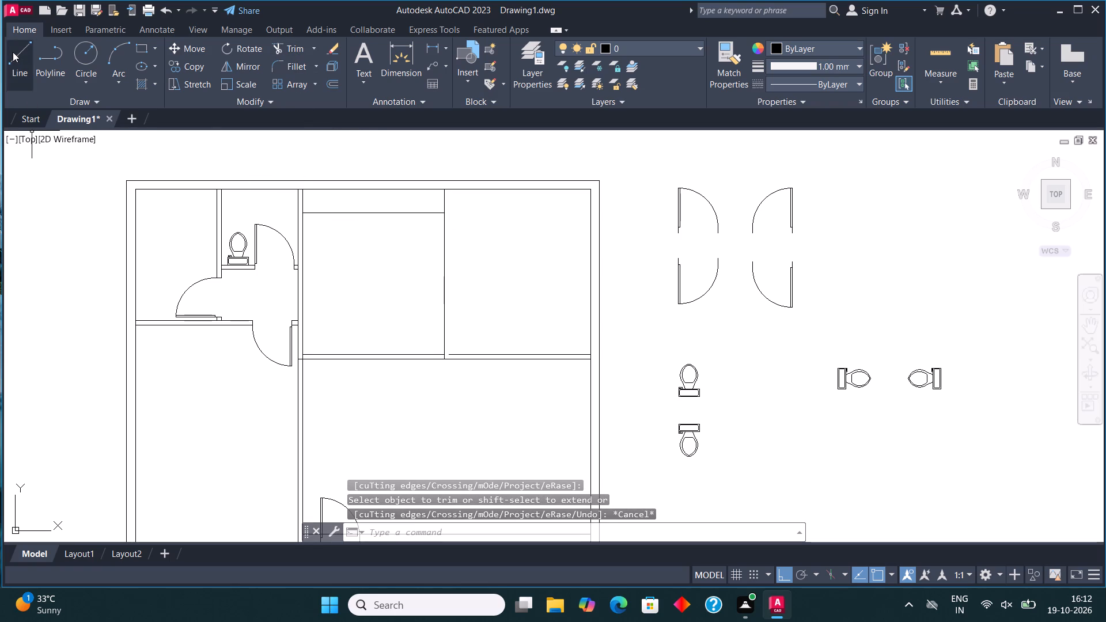
# Draw a small rectangle inside the upper middle room, starting from its bottom-right corner.
pyautogui.click(141, 47)
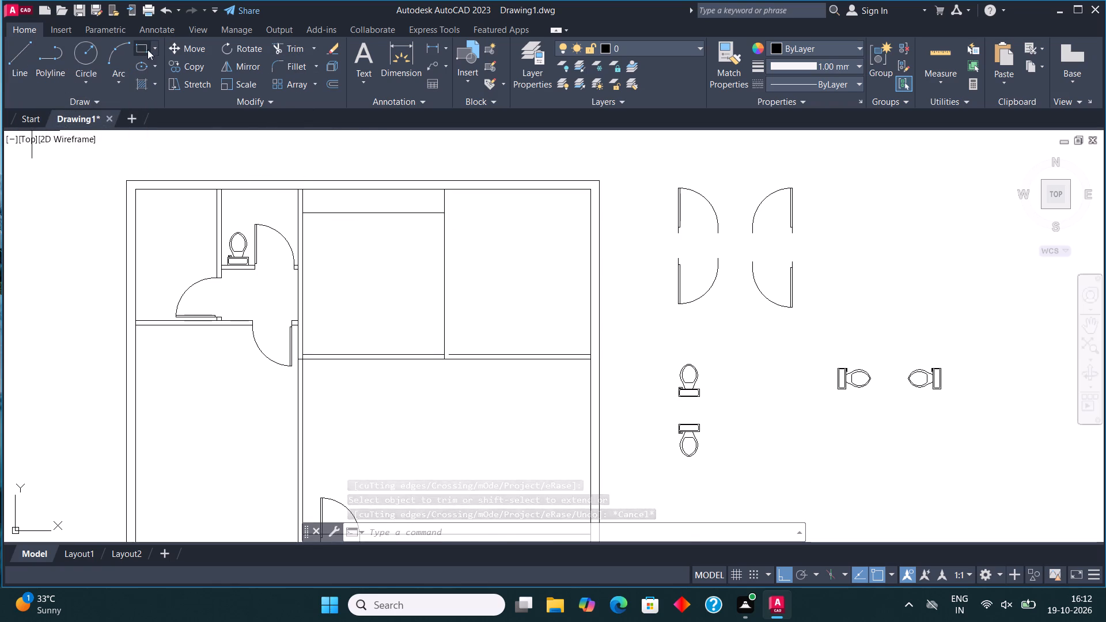
pyautogui.click(440, 352)
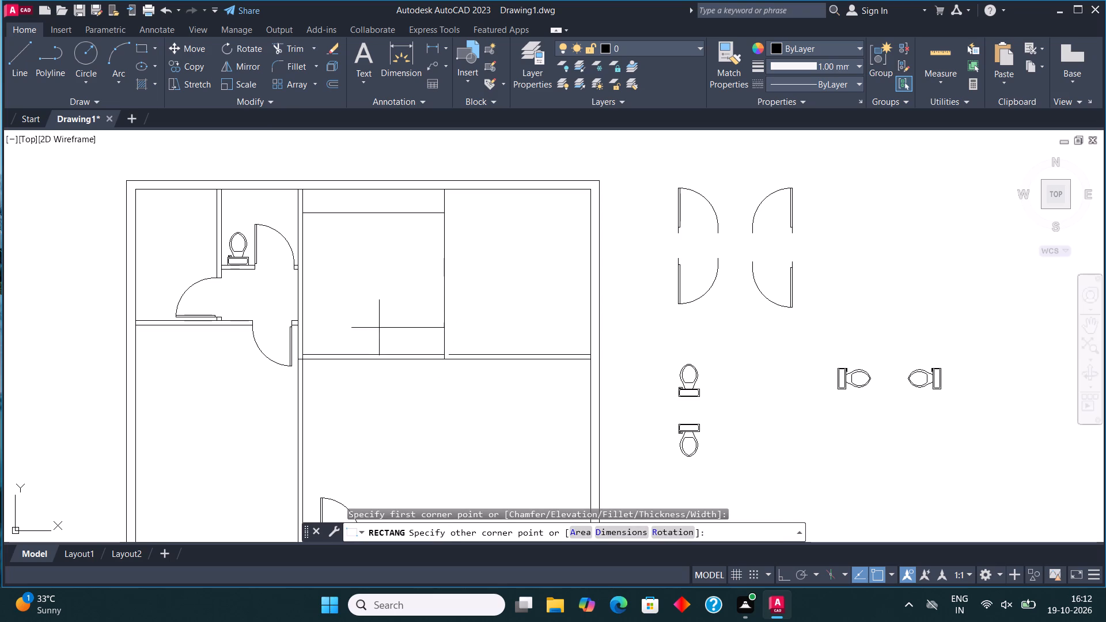
pyautogui.scroll(2, 358, 314)
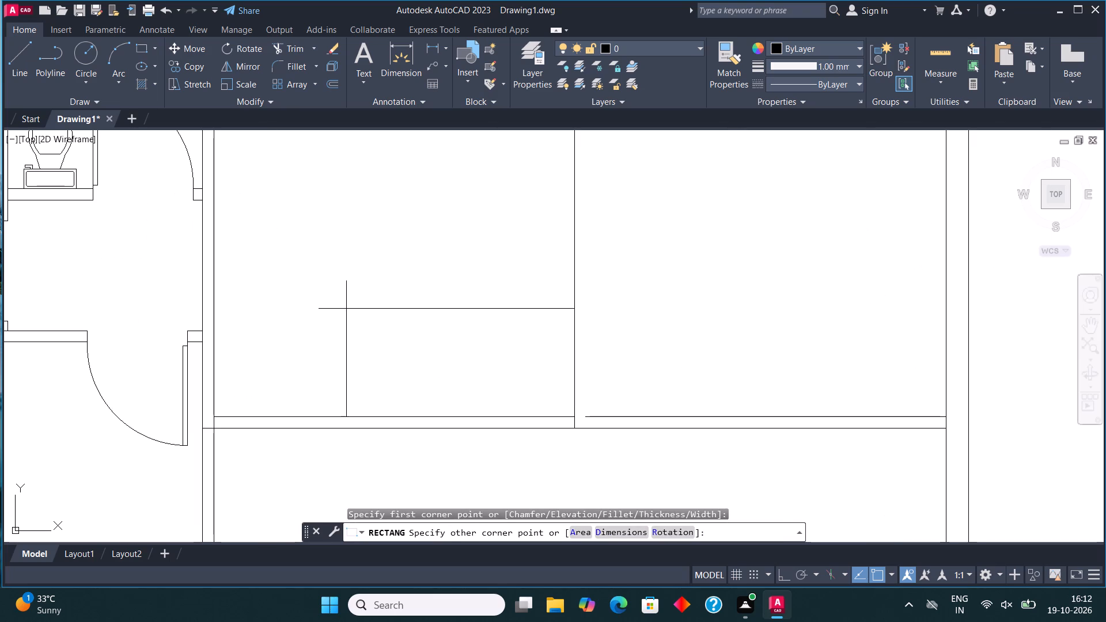
pyautogui.click(415, 332)
pyautogui.scroll(-3, 406, 316)
pyautogui.moveTo(411, 348); pyautogui.dragTo(409, 342, button='middle')
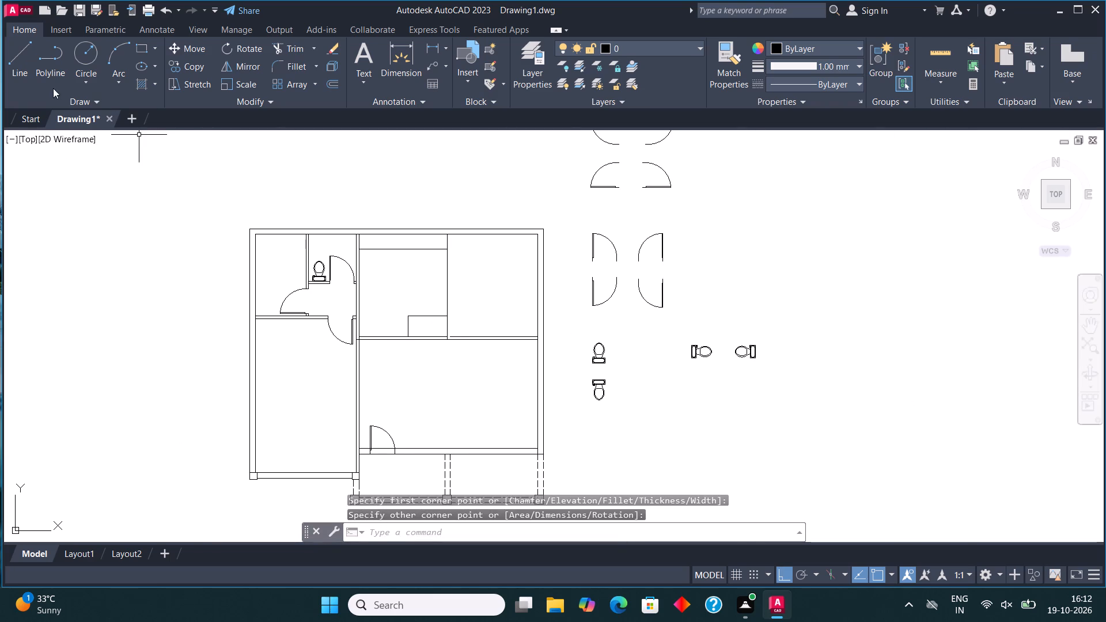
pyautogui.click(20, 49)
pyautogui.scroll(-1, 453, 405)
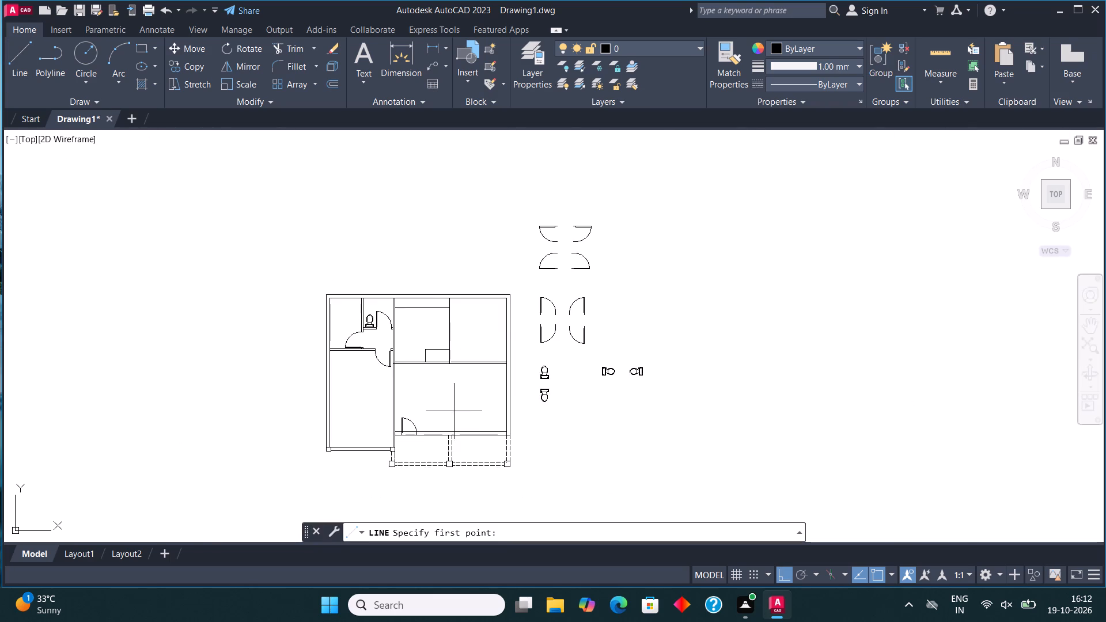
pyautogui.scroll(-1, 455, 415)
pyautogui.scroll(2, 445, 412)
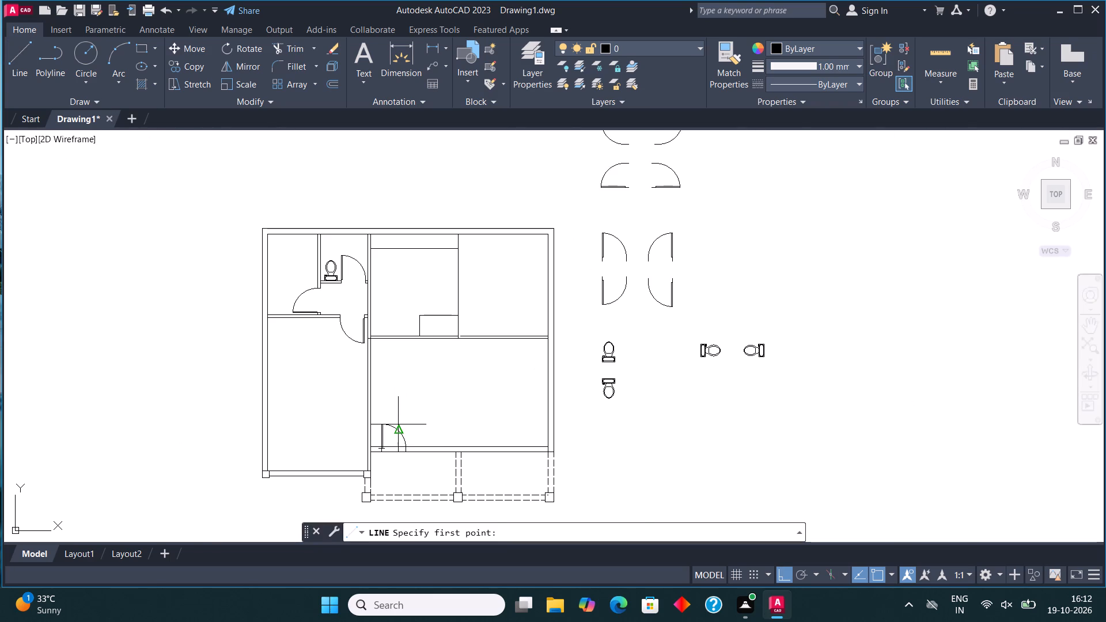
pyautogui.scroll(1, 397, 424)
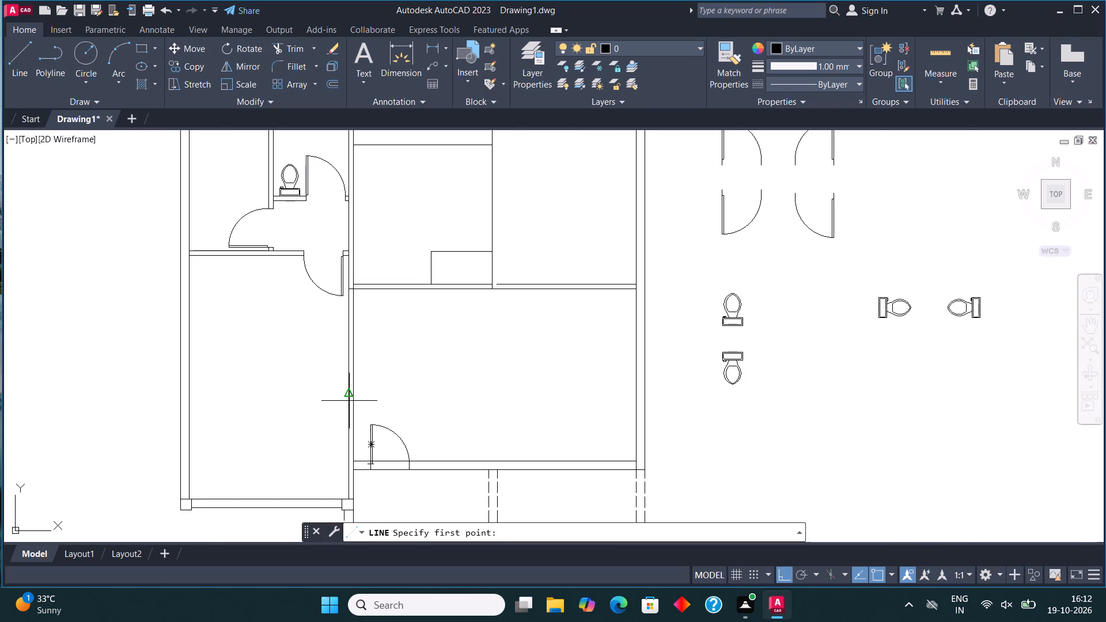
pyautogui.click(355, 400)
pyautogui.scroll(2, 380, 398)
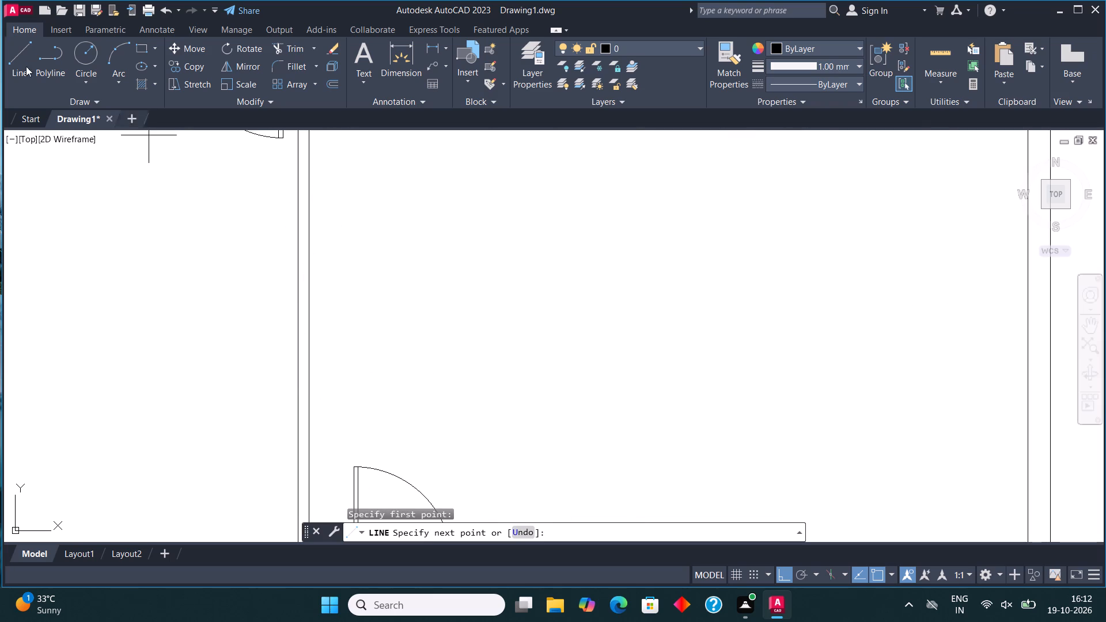
# Draw lines in the large lower-right room from its left partition: 3' right, another 1' right, and up to the upper partition.
pyautogui.click(24, 53)
pyautogui.scroll(-1, 208, 331)
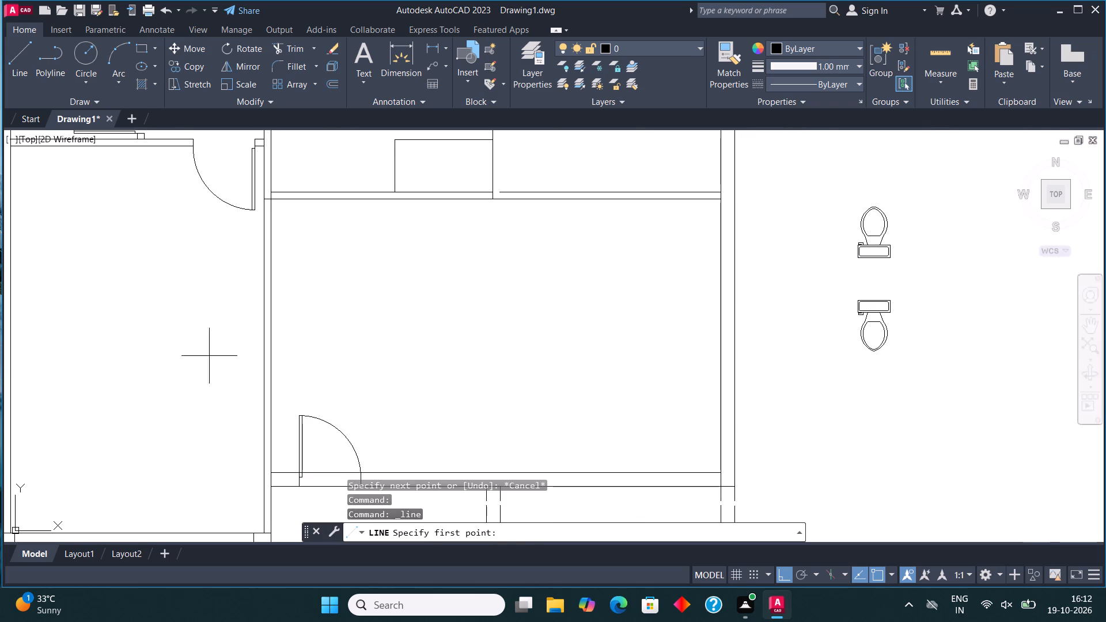
pyautogui.click(274, 371)
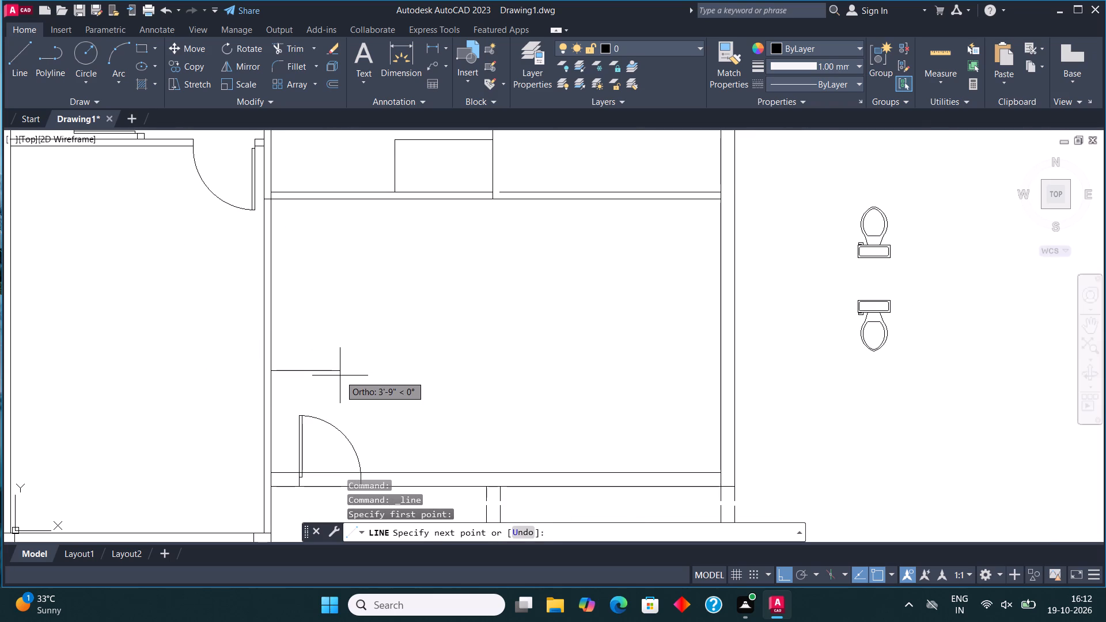
pyautogui.write("3'")
pyautogui.press('Return')
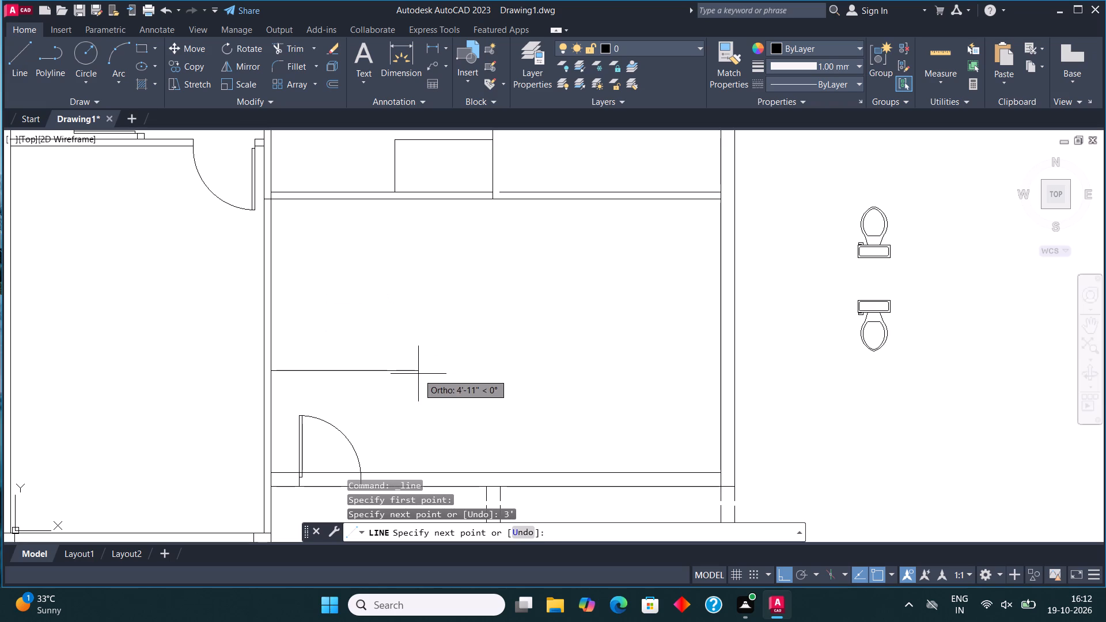
pyautogui.write("1'")
pyautogui.press('Return')
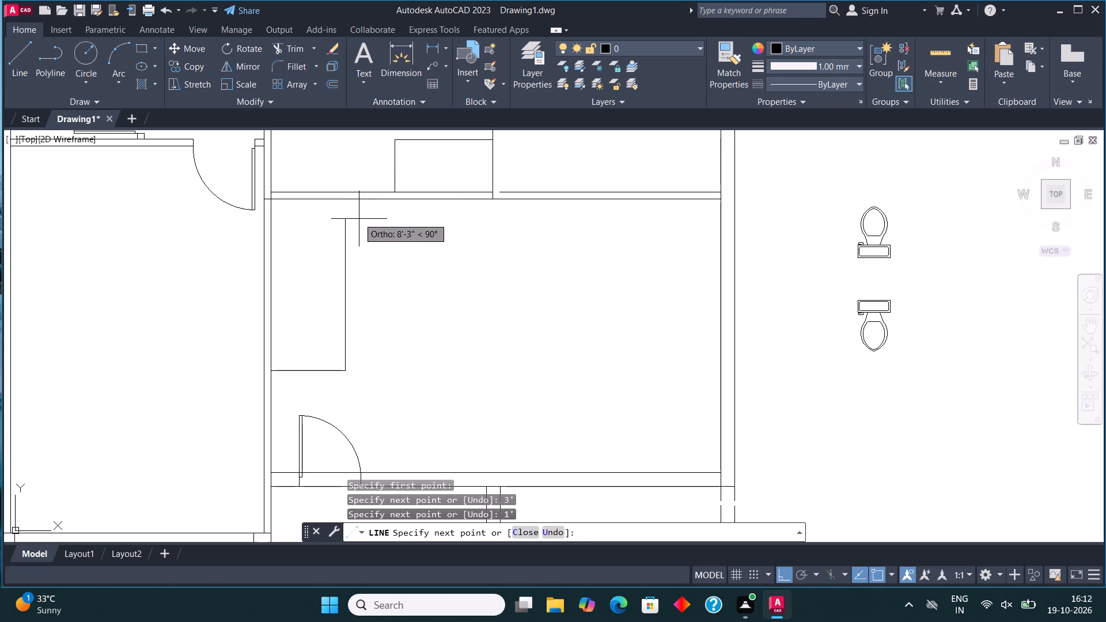
pyautogui.click(346, 198)
pyautogui.press('Escape')
pyautogui.moveTo(364, 227); pyautogui.dragTo(371, 249, button='middle')
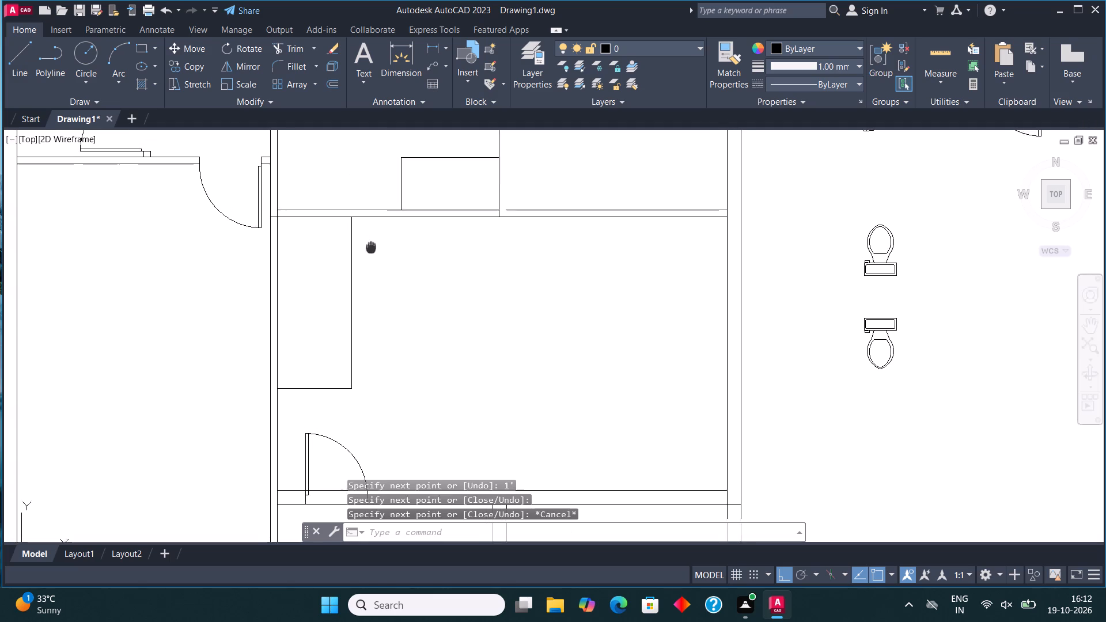
# Draw a short vertical line across the partition thickness, from the 3' wide outline's top-right corner to the partition's upper face.
pyautogui.moveTo(371, 249); pyautogui.dragTo(363, 252, button='middle')
pyautogui.scroll(1, 374, 207)
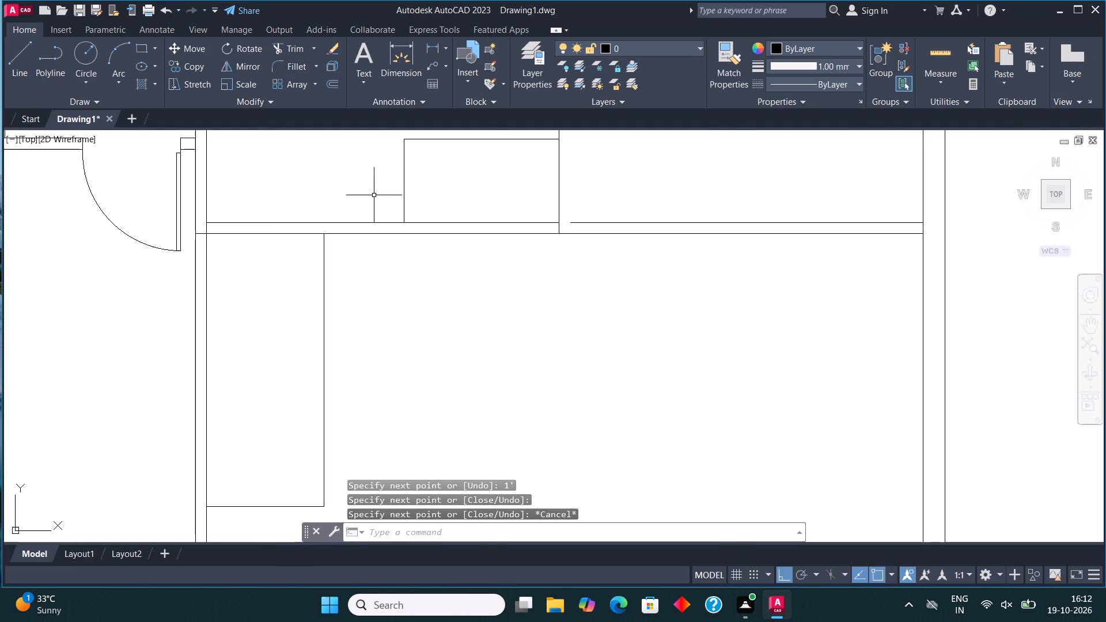
pyautogui.click(21, 59)
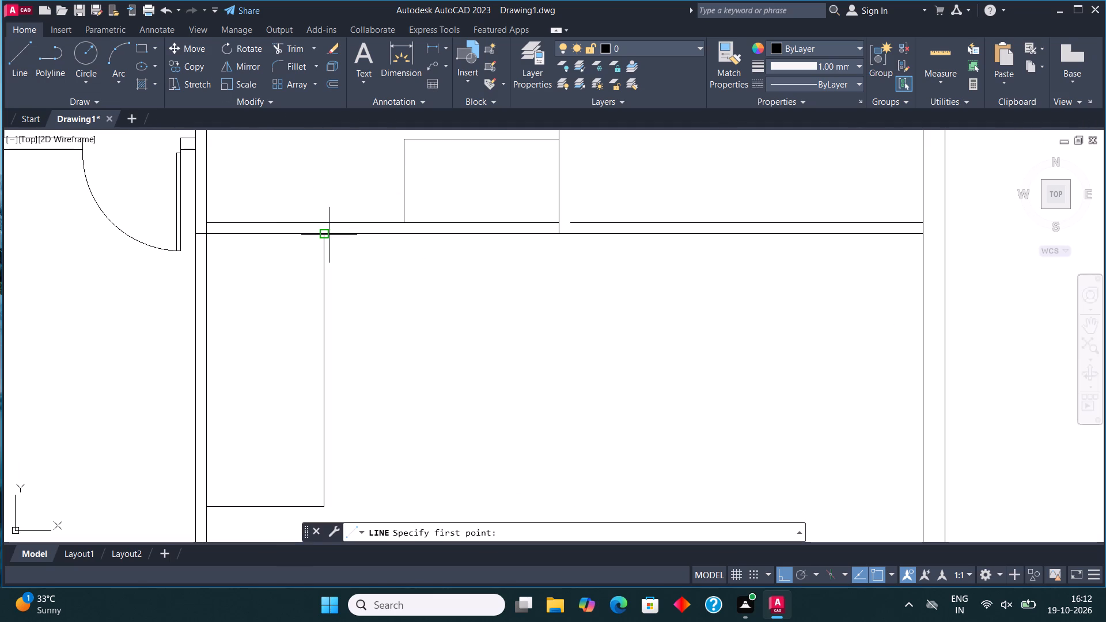
pyautogui.click(323, 236)
pyautogui.click(321, 223)
pyautogui.press('Escape')
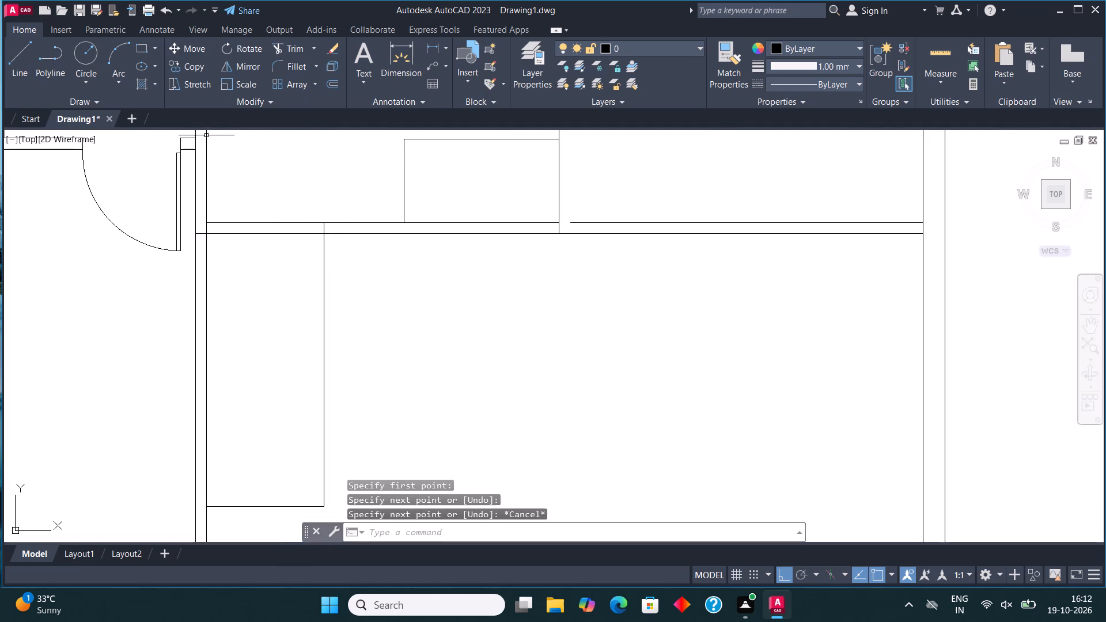
# Trim the partition's upper face line between the new short line and the small rectangle's bottom-left corner.
pyautogui.click(302, 43)
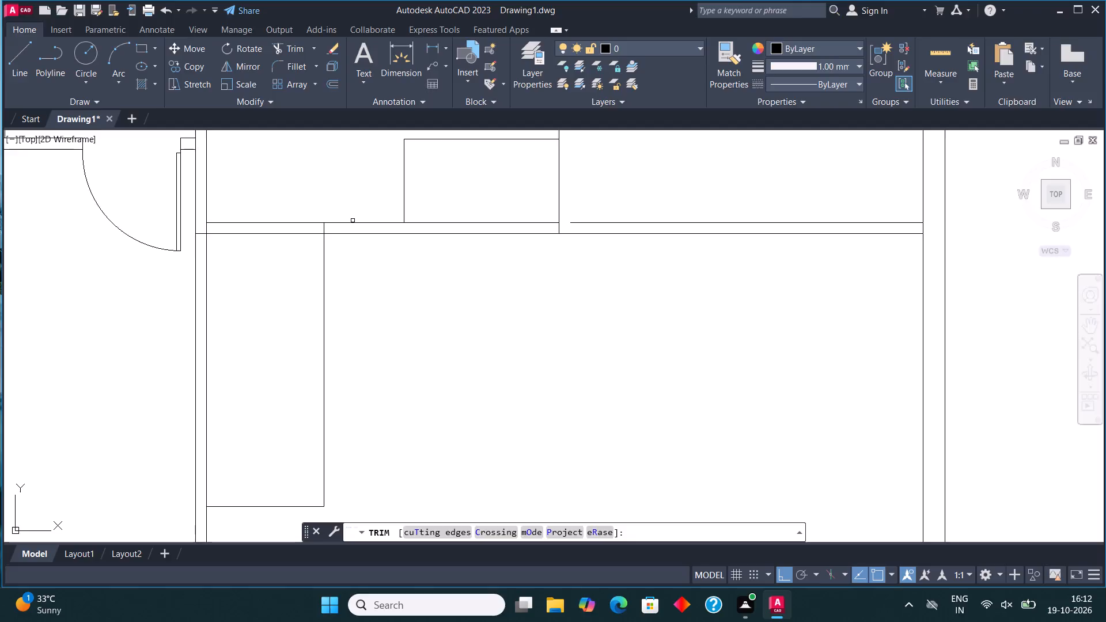
pyautogui.click(353, 221)
pyautogui.click(360, 227)
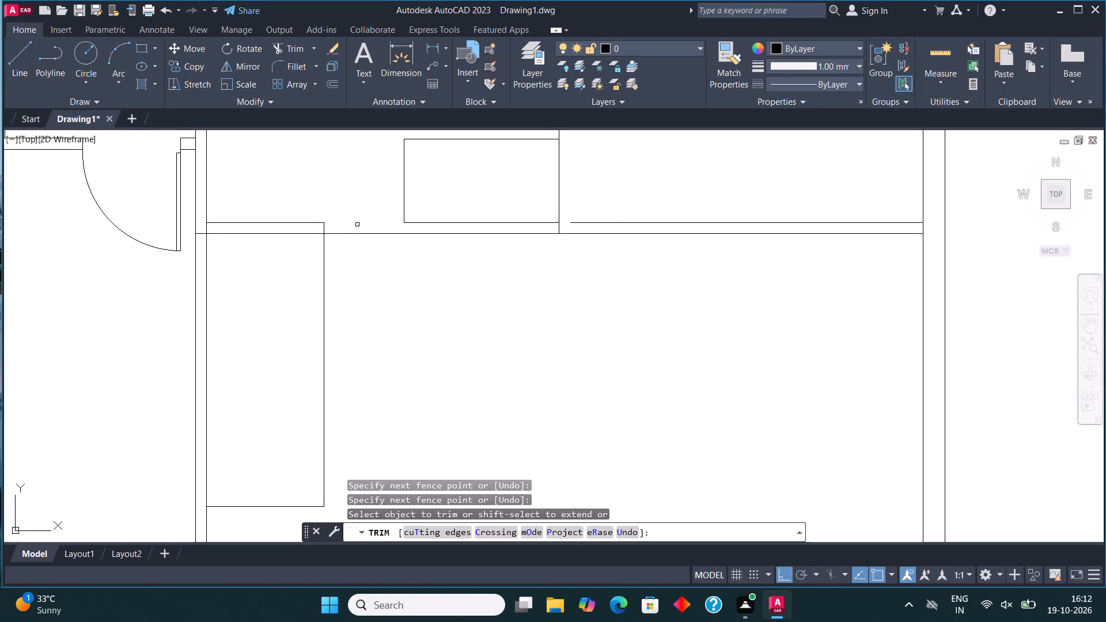
pyautogui.press('Escape')
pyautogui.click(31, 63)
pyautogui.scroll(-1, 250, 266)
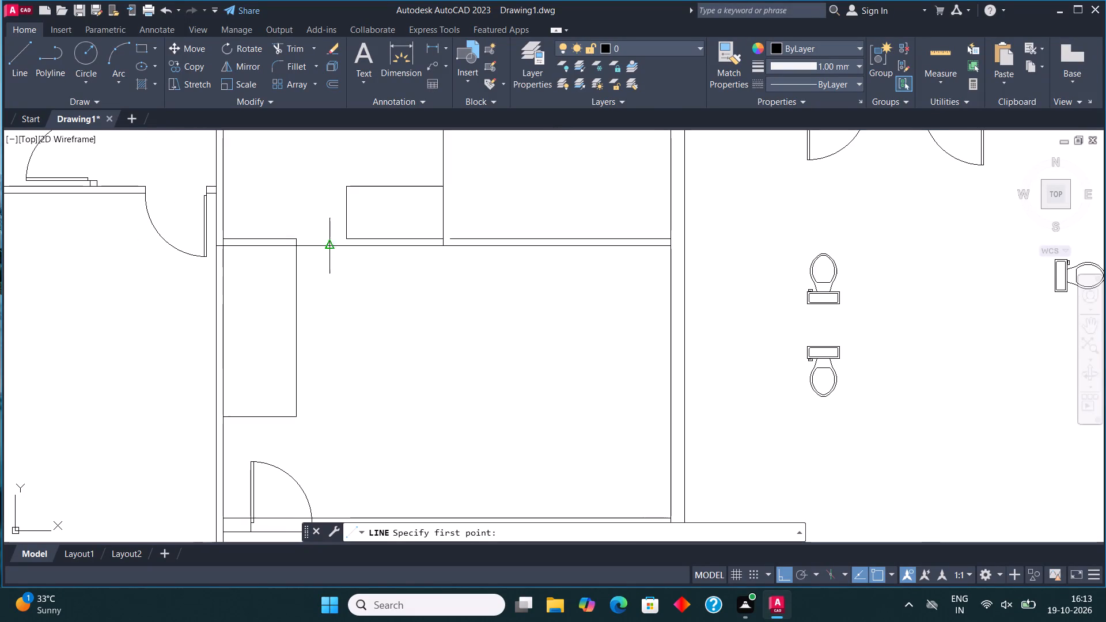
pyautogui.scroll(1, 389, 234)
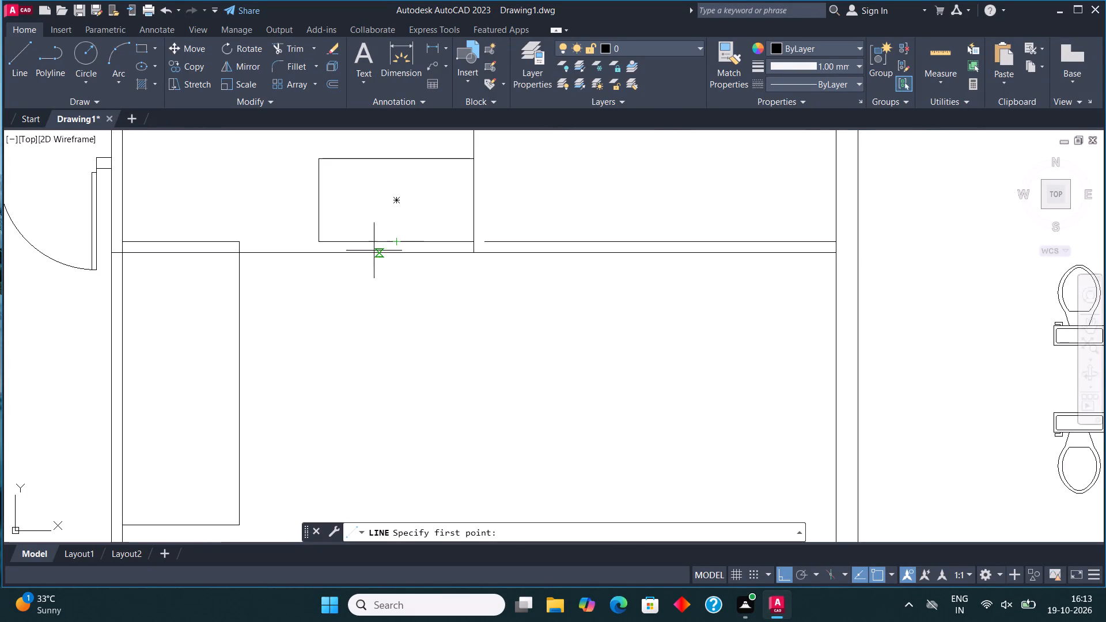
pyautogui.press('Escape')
# Trim away the partition's remaining face lines from the 3' outline to the outer right wall, plus the stub below the small rectangle.
pyautogui.click(294, 47)
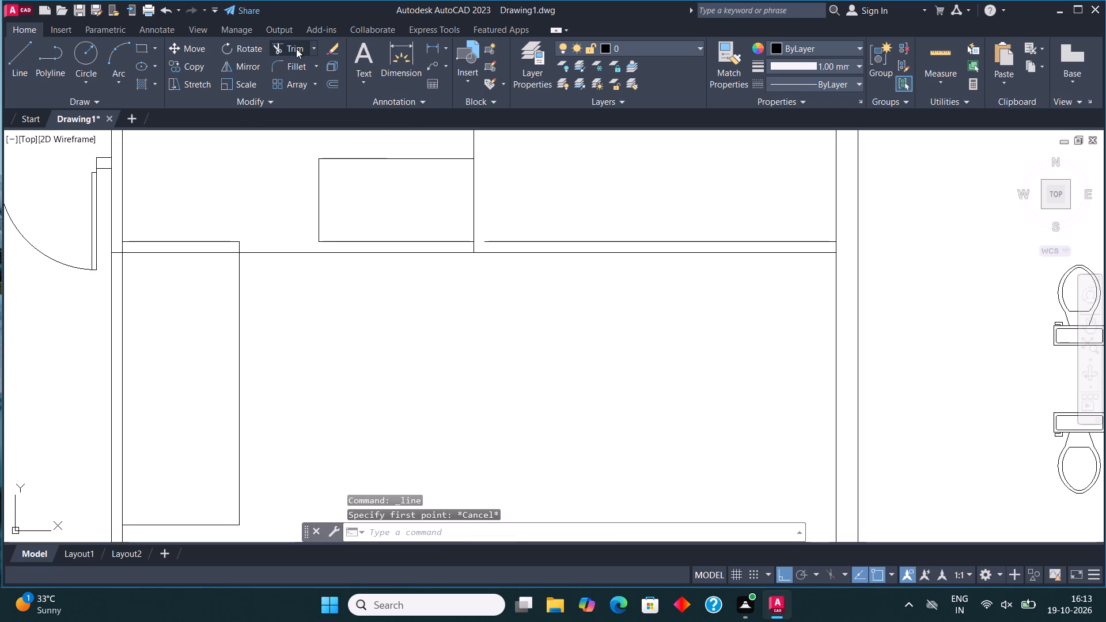
pyautogui.moveTo(310, 244); pyautogui.dragTo(323, 285)
pyautogui.click(495, 254)
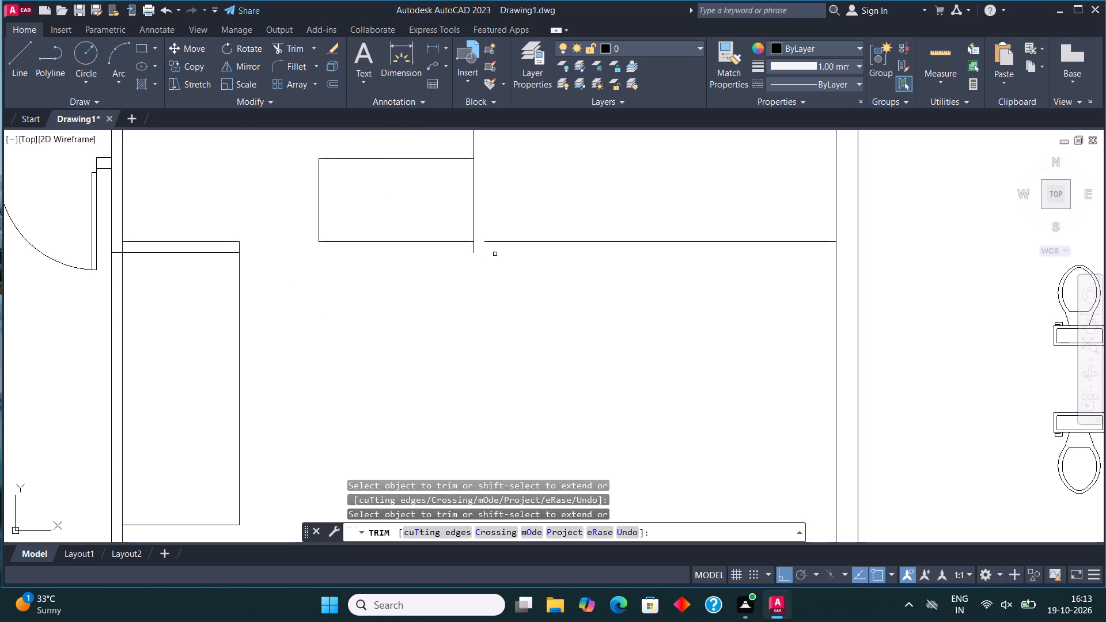
pyautogui.click(475, 249)
pyautogui.scroll(-2, 442, 378)
pyautogui.moveTo(533, 276); pyautogui.dragTo(525, 359)
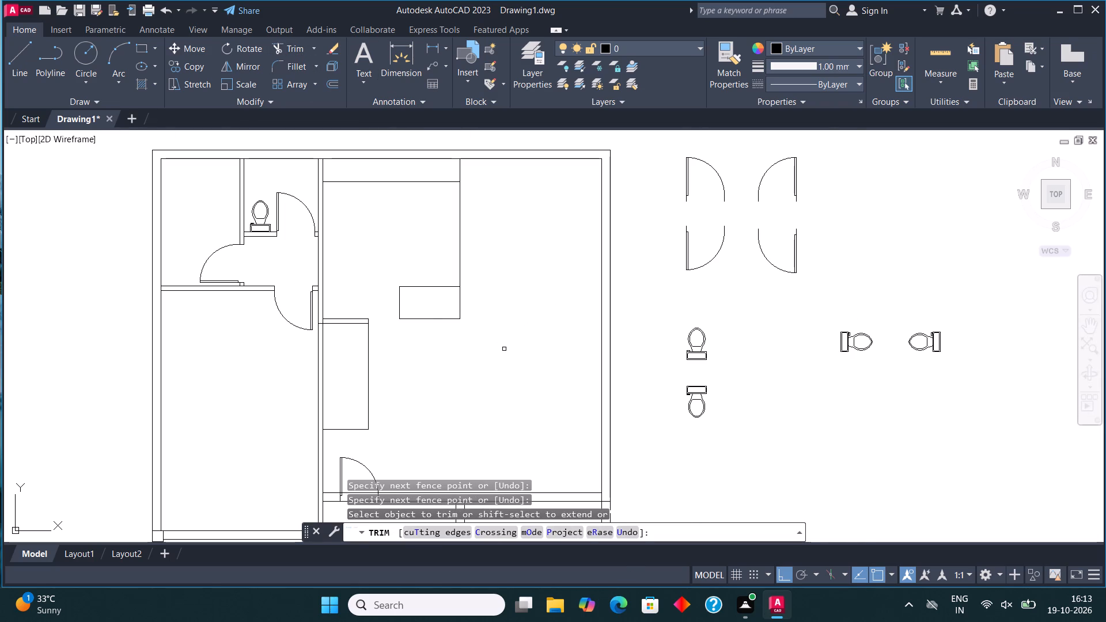
pyautogui.press('Escape')
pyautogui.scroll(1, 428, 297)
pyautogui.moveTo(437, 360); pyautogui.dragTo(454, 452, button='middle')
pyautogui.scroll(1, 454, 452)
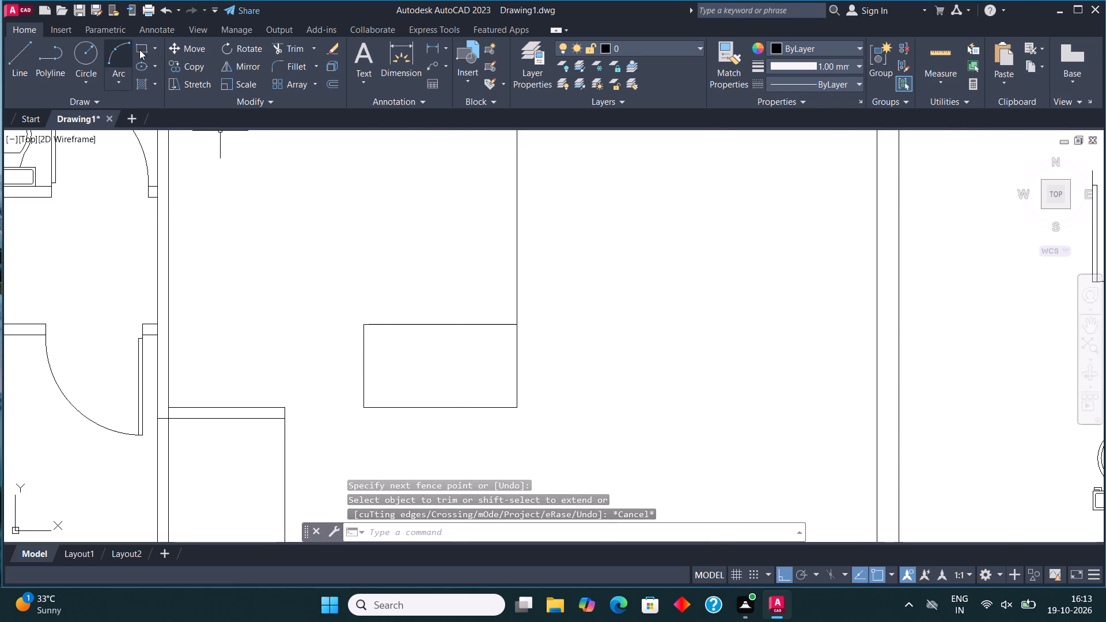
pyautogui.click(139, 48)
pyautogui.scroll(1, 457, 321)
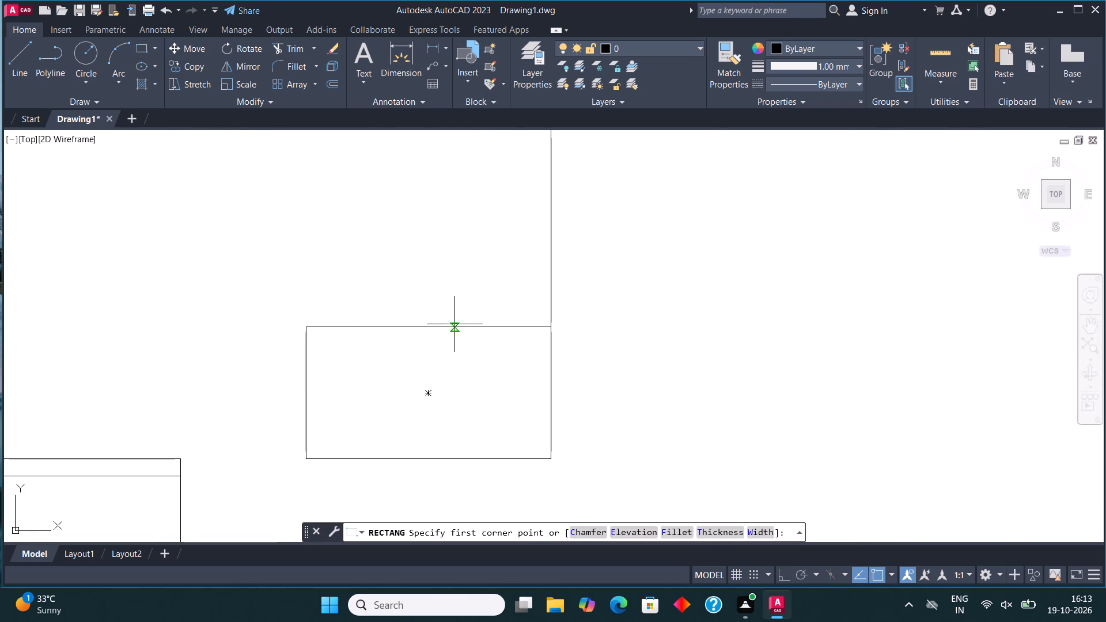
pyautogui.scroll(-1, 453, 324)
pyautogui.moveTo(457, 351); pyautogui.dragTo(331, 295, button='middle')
# Draw a horizontal line across the lower part of the small rectangle, from its left edge to its right edge.
pyautogui.click(23, 56)
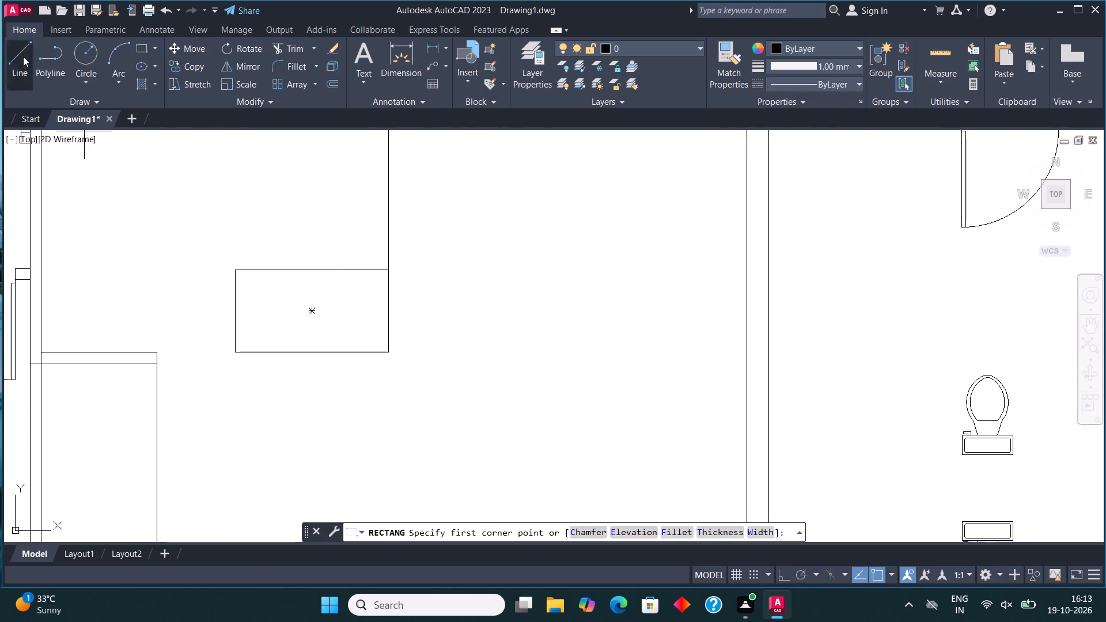
pyautogui.click(240, 327)
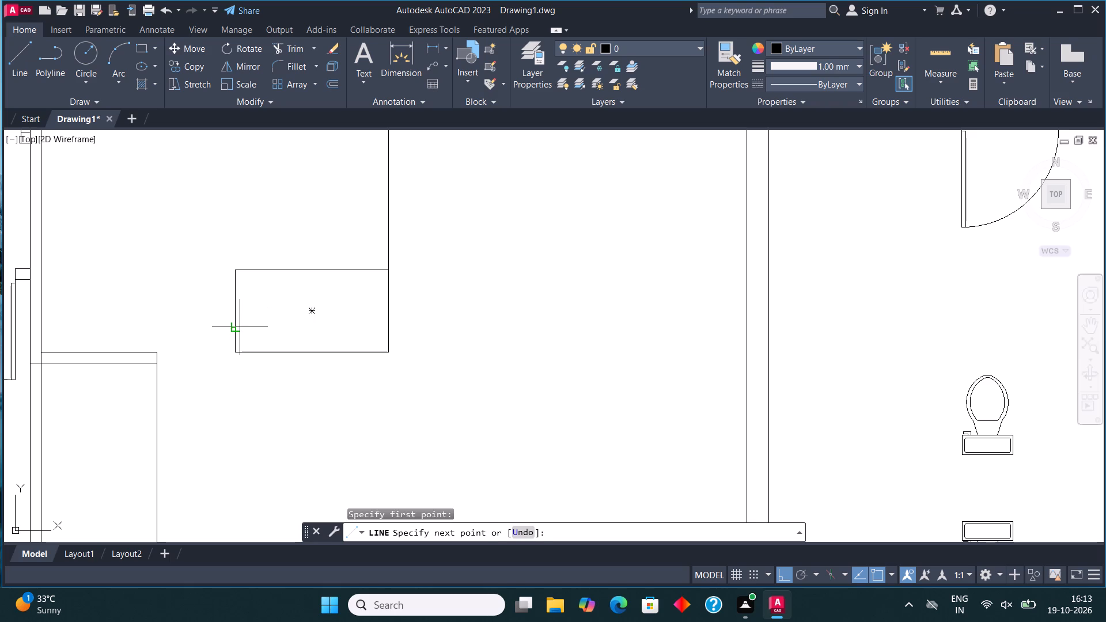
pyautogui.click(390, 325)
pyautogui.press('Escape')
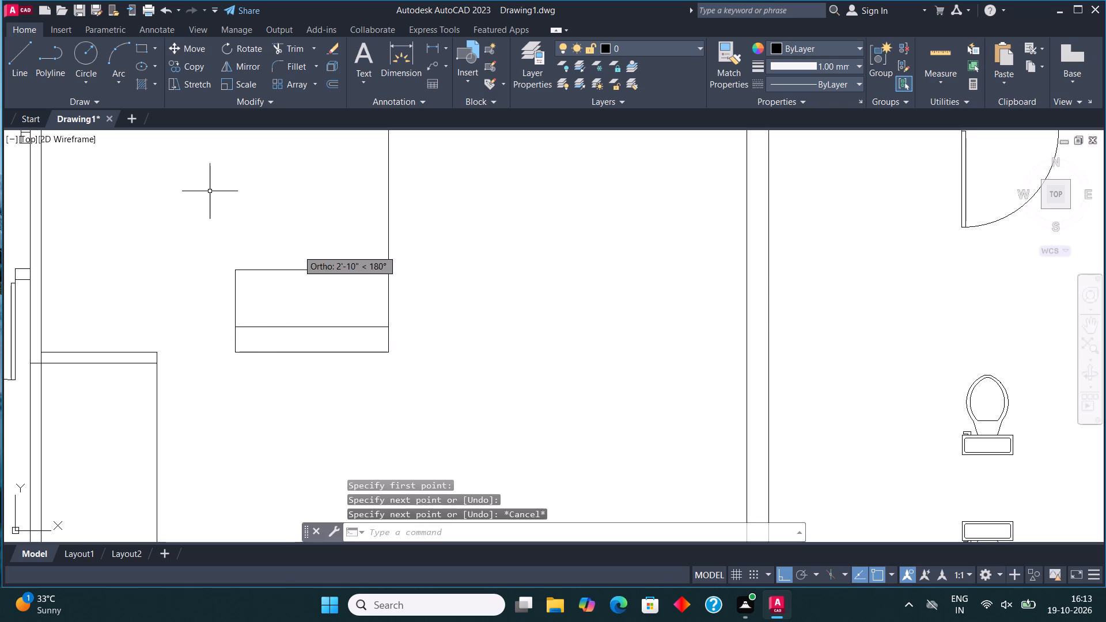
# Draw a rectangle centrally inside the small rectangle, from just above the dividing line up to the top edge.
pyautogui.click(139, 47)
pyautogui.scroll(1, 283, 275)
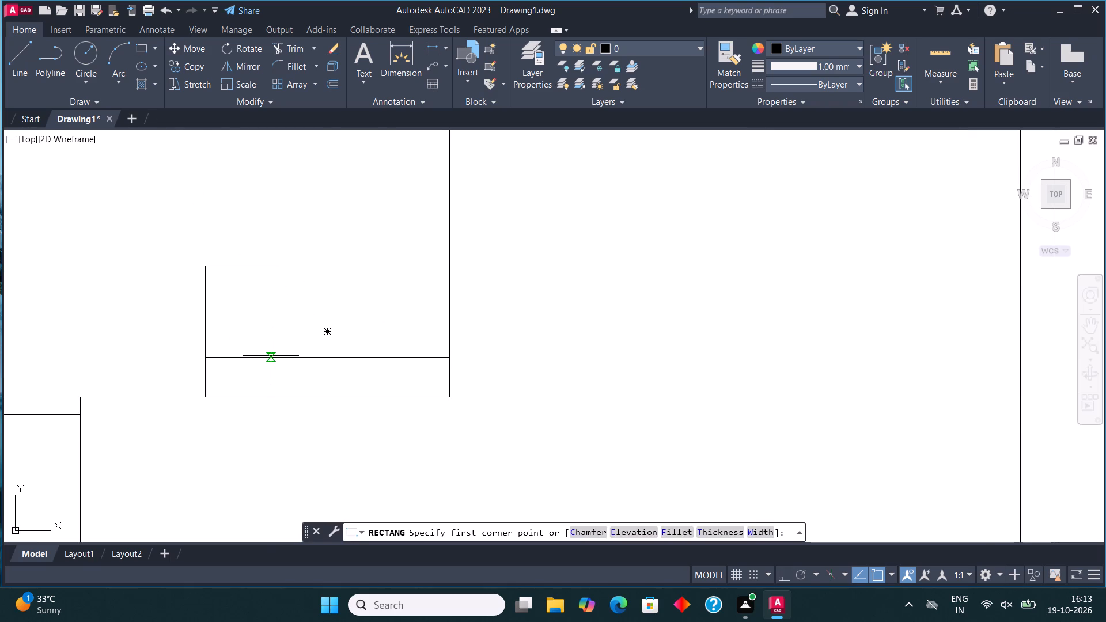
pyautogui.scroll(3, 257, 356)
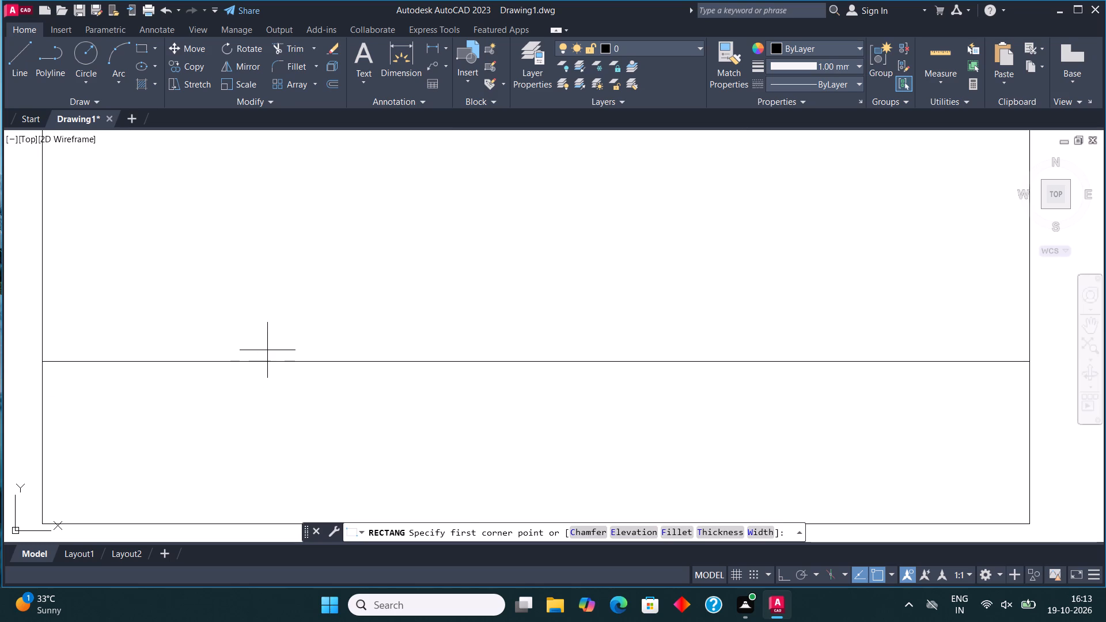
pyautogui.click(267, 350)
pyautogui.scroll(-2, 331, 343)
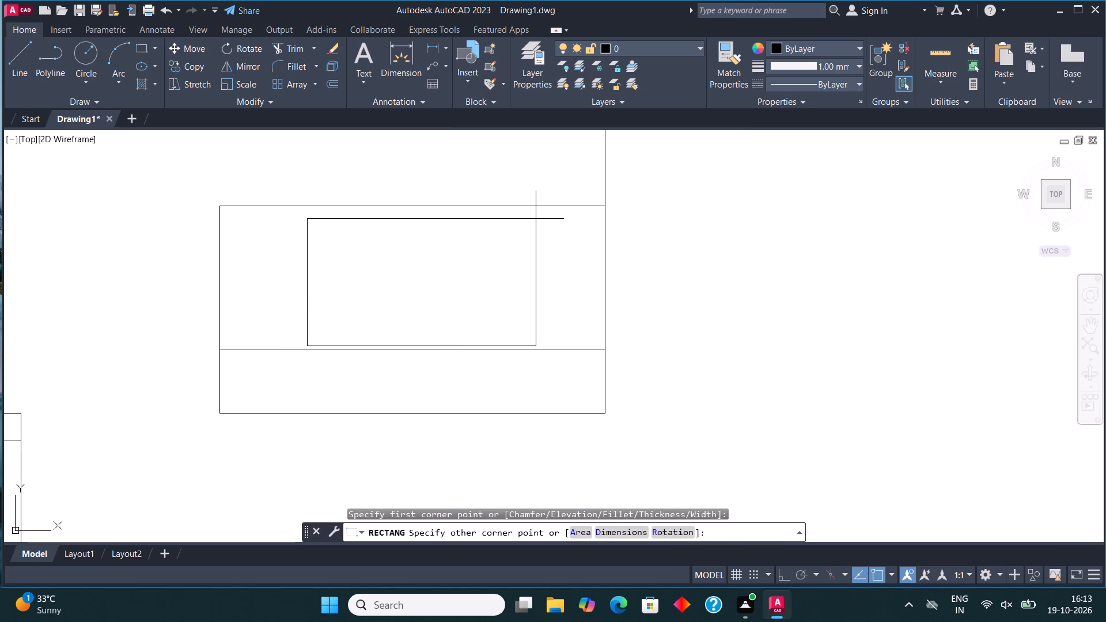
pyautogui.click(523, 212)
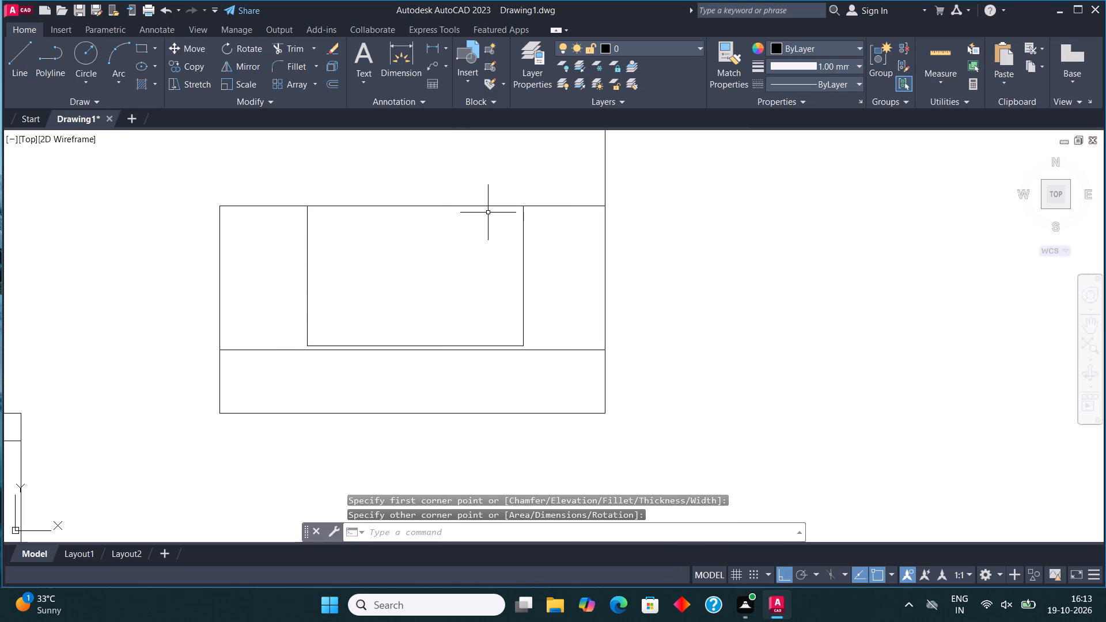
# Stretch the inner rectangle's top edge down slightly so it sits just inside the surrounding rectangle.
pyautogui.click(476, 208)
pyautogui.scroll(3, 408, 205)
pyautogui.click(430, 210)
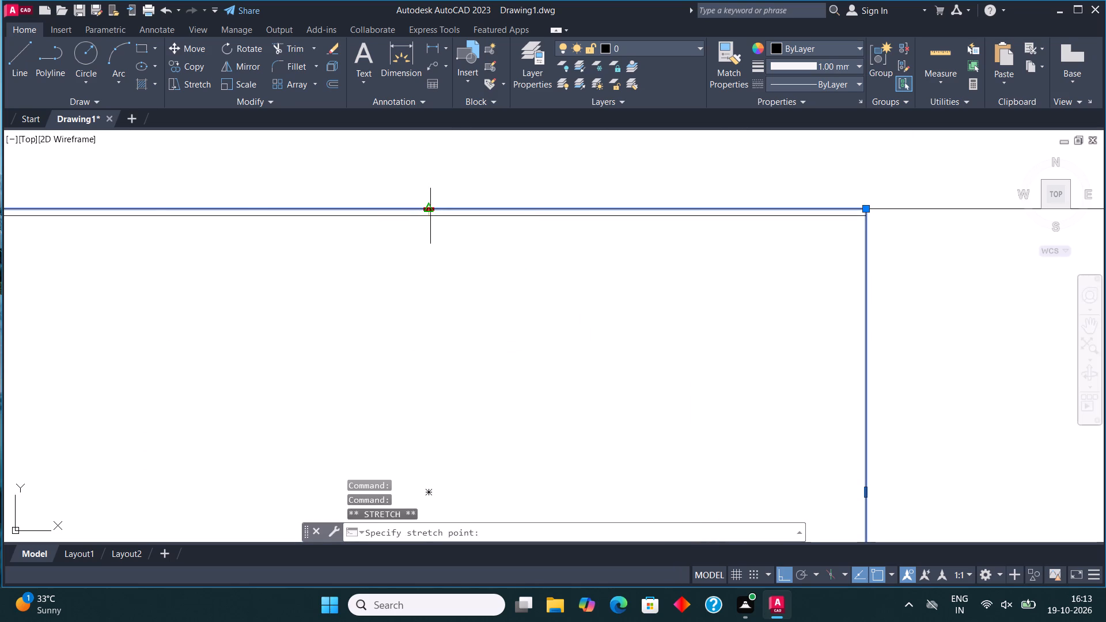
pyautogui.click(432, 221)
pyautogui.scroll(-2, 433, 228)
pyautogui.press('Escape')
# Offset the inner rectangle 1" inward.
pyautogui.moveTo(474, 230); pyautogui.dragTo(461, 233, button='middle')
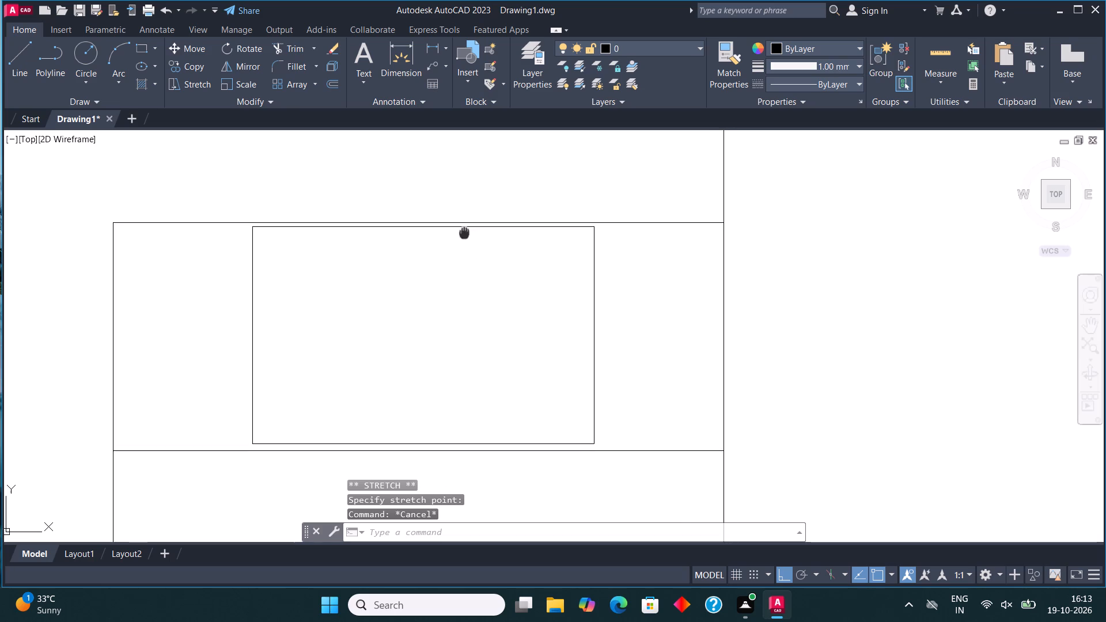
pyautogui.moveTo(461, 233); pyautogui.dragTo(431, 230, button='middle')
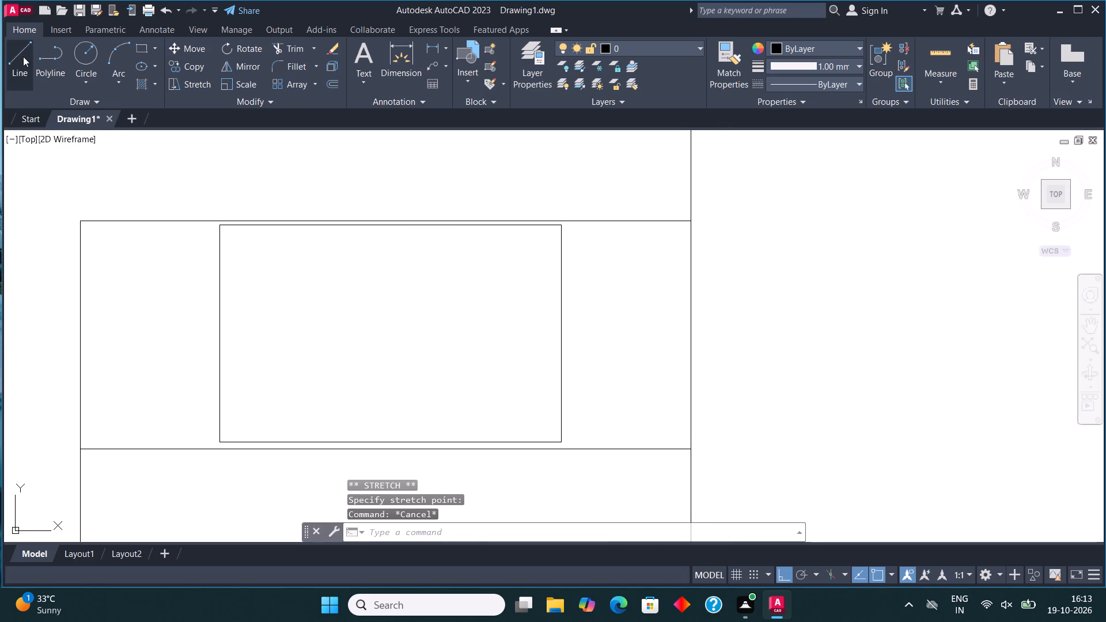
pyautogui.click(23, 56)
pyautogui.press('Escape')
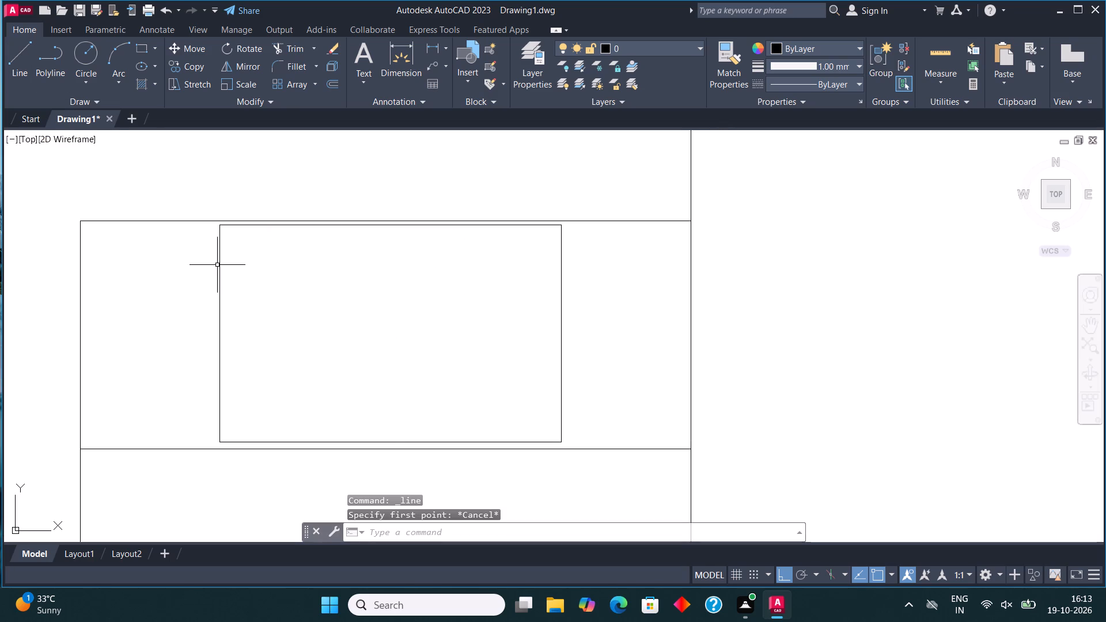
pyautogui.click(218, 266)
pyautogui.click(335, 75)
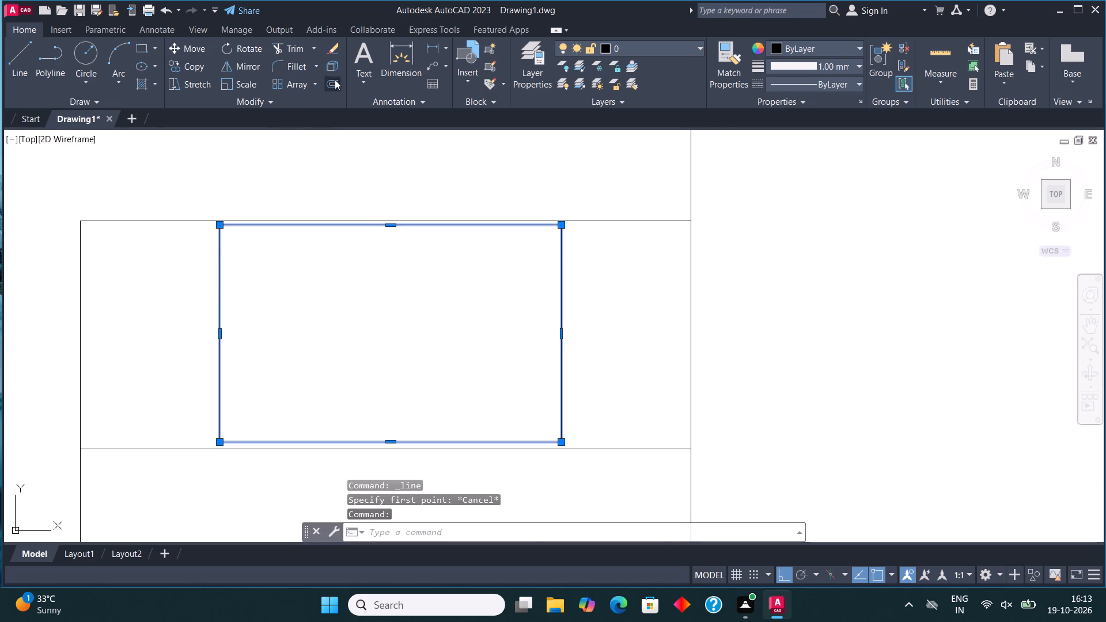
pyautogui.click(335, 79)
pyautogui.click(365, 227)
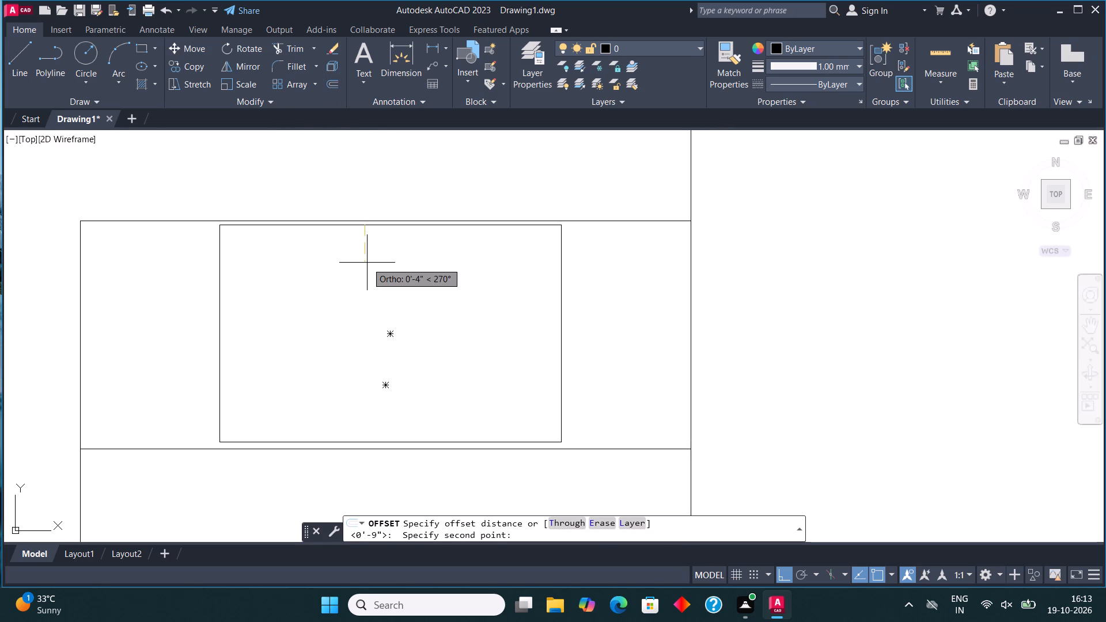
pyautogui.press('1')
pyautogui.hotkey('shift', '"')
pyautogui.press('Return')
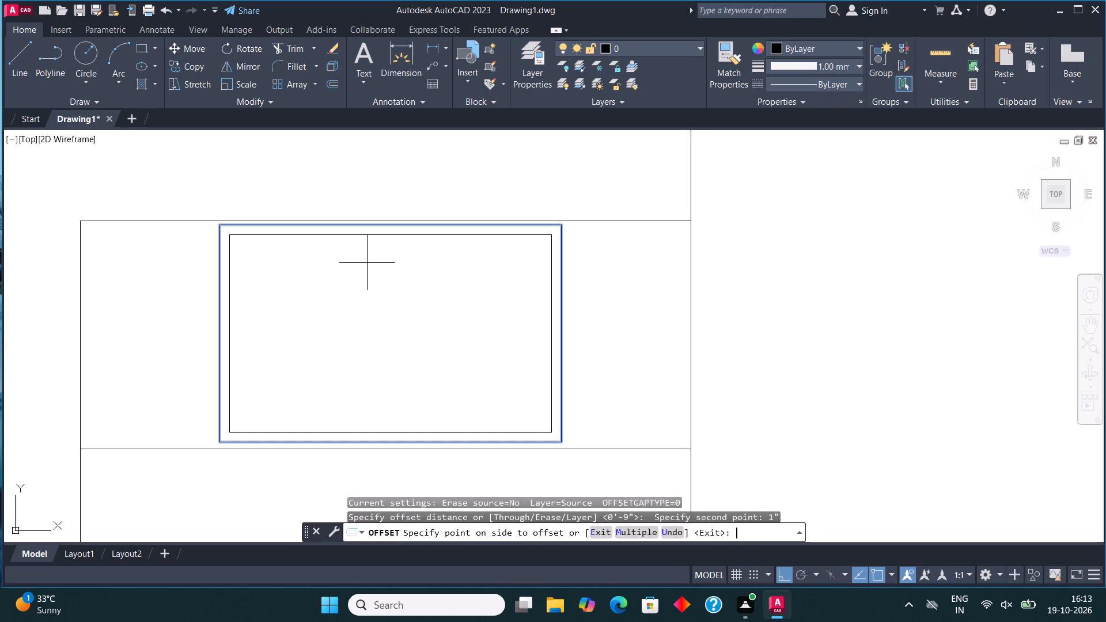
pyautogui.click(352, 296)
pyautogui.scroll(-2, 325, 288)
pyautogui.scroll(2, 327, 290)
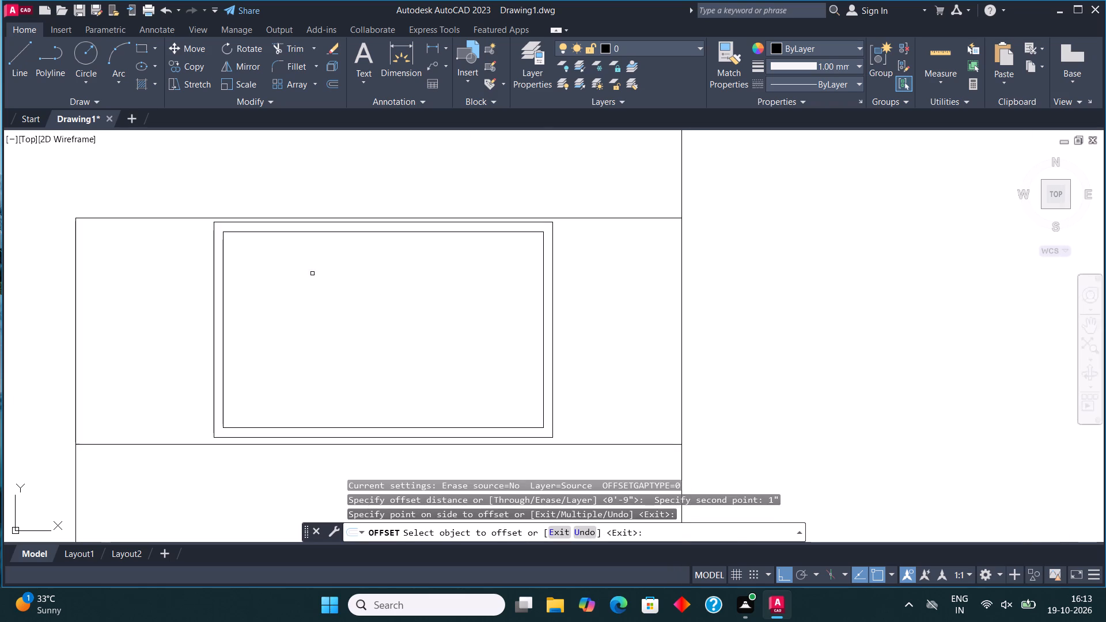
pyautogui.press('Escape')
# Draw a vertical line through the offset rectangle from its bottom midpoint to its top midpoint.
pyautogui.click(17, 54)
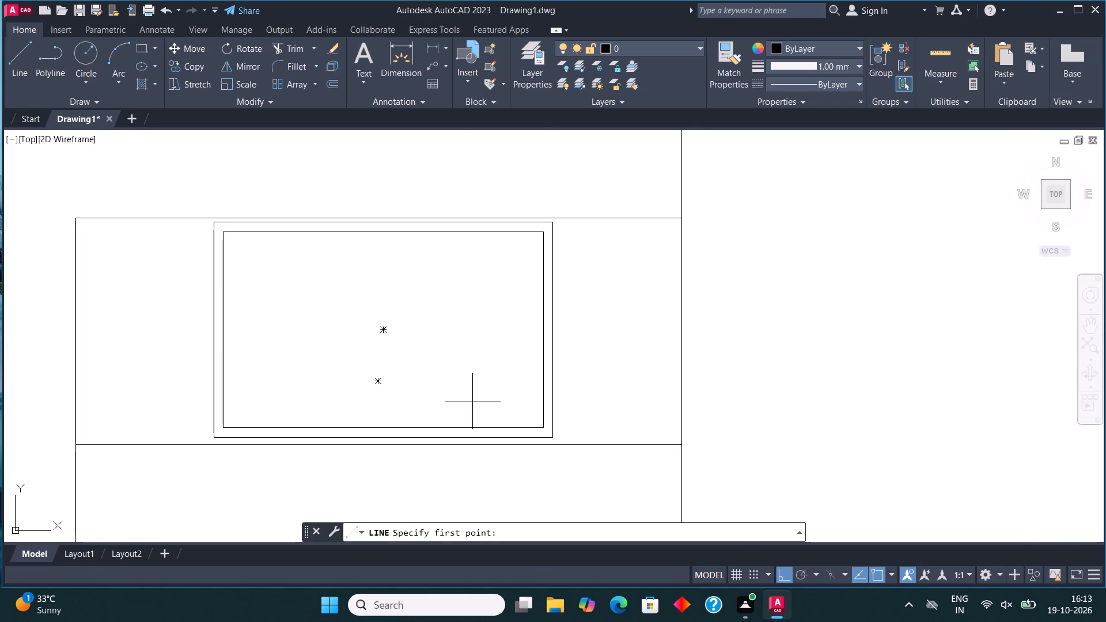
pyautogui.click(382, 426)
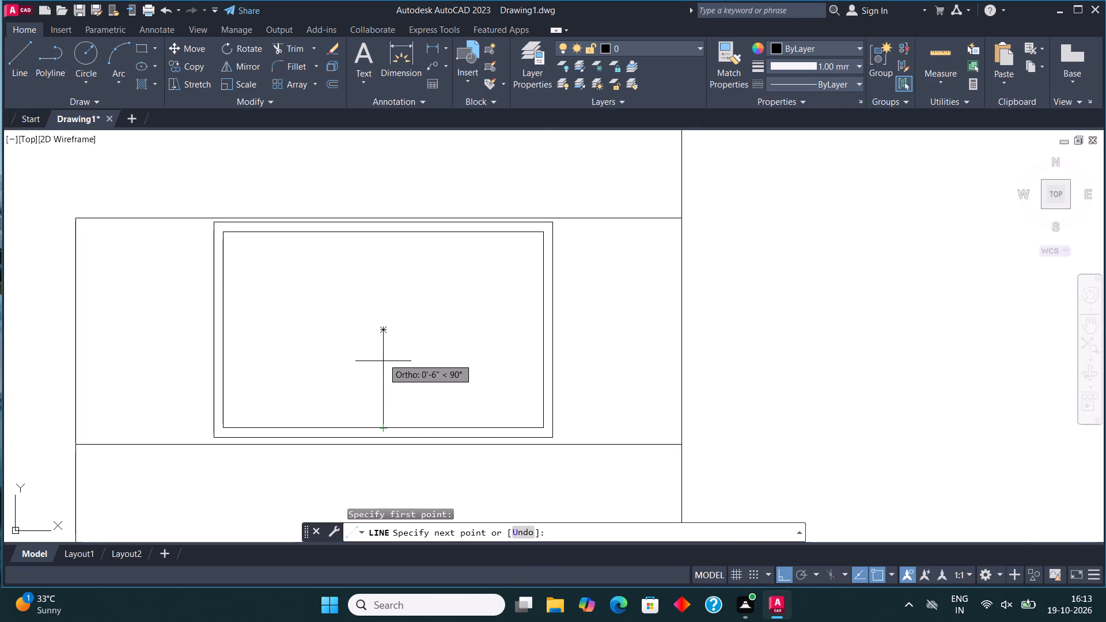
pyautogui.click(385, 233)
pyautogui.press('Escape')
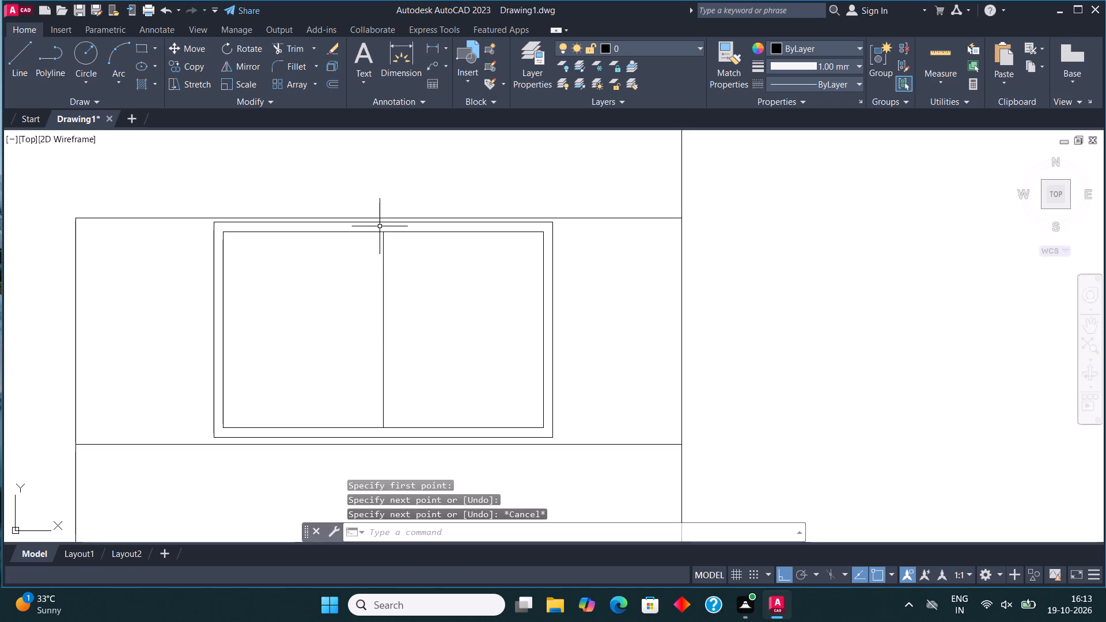
pyautogui.click(272, 230)
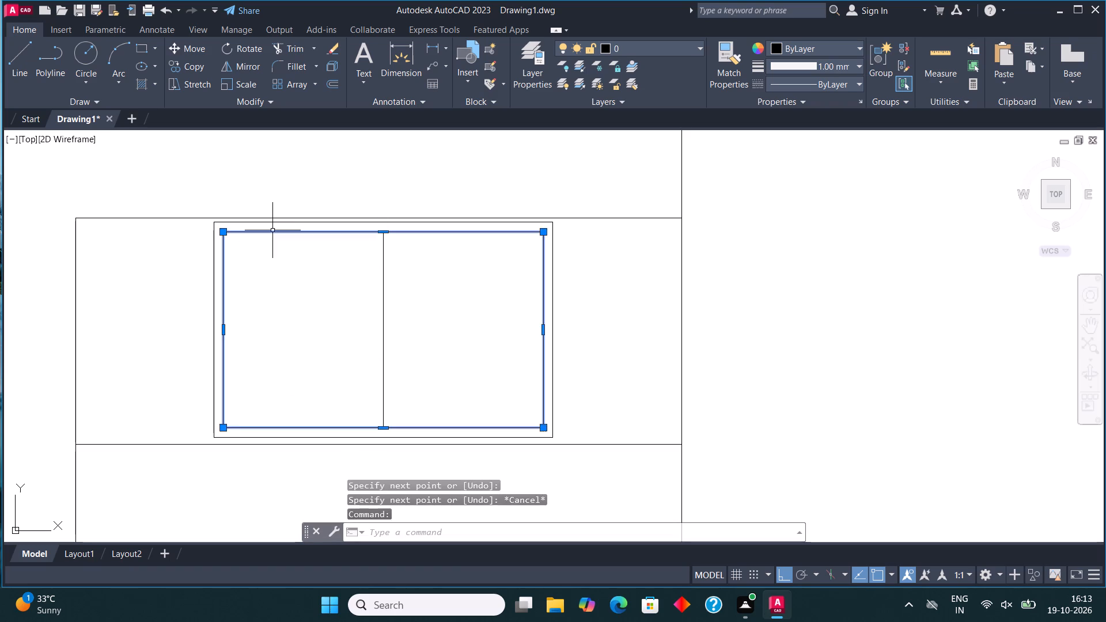
pyautogui.press('Escape')
# Draw two rectangles over the left and right halves of the divided inner rectangle, meeting at its vertical dividing line.
pyautogui.click(141, 43)
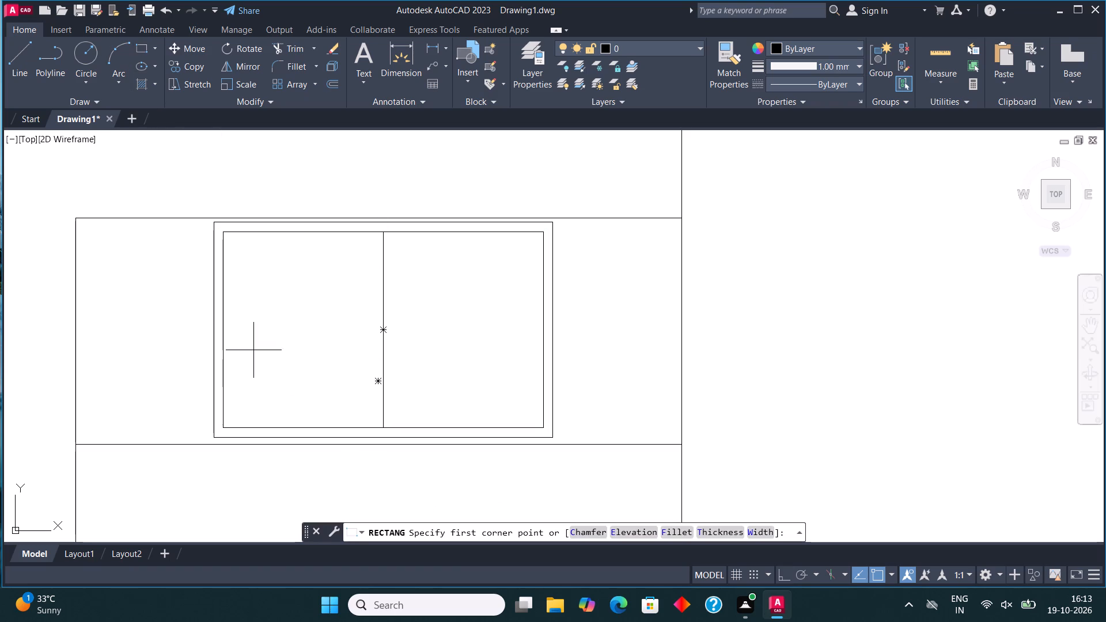
pyautogui.click(225, 423)
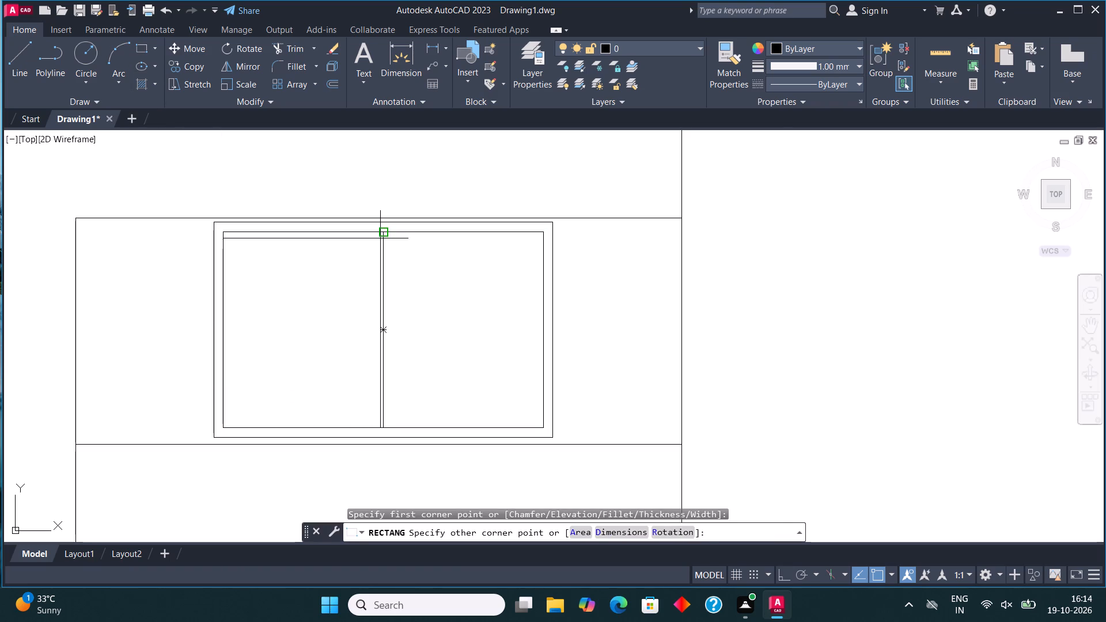
pyautogui.click(382, 234)
pyautogui.click(138, 46)
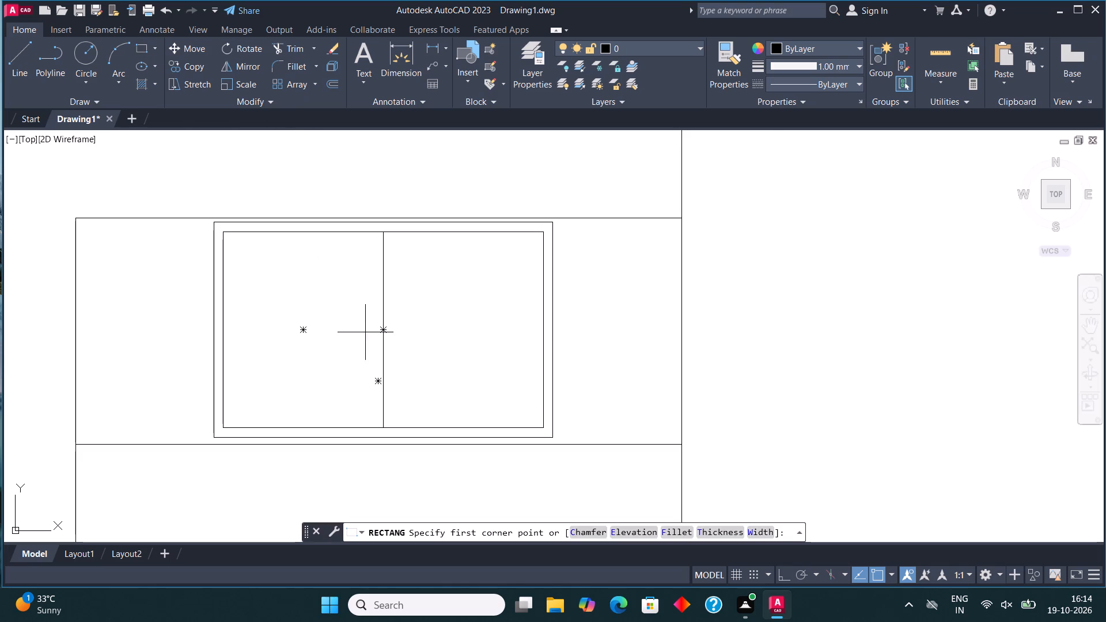
pyautogui.click(384, 428)
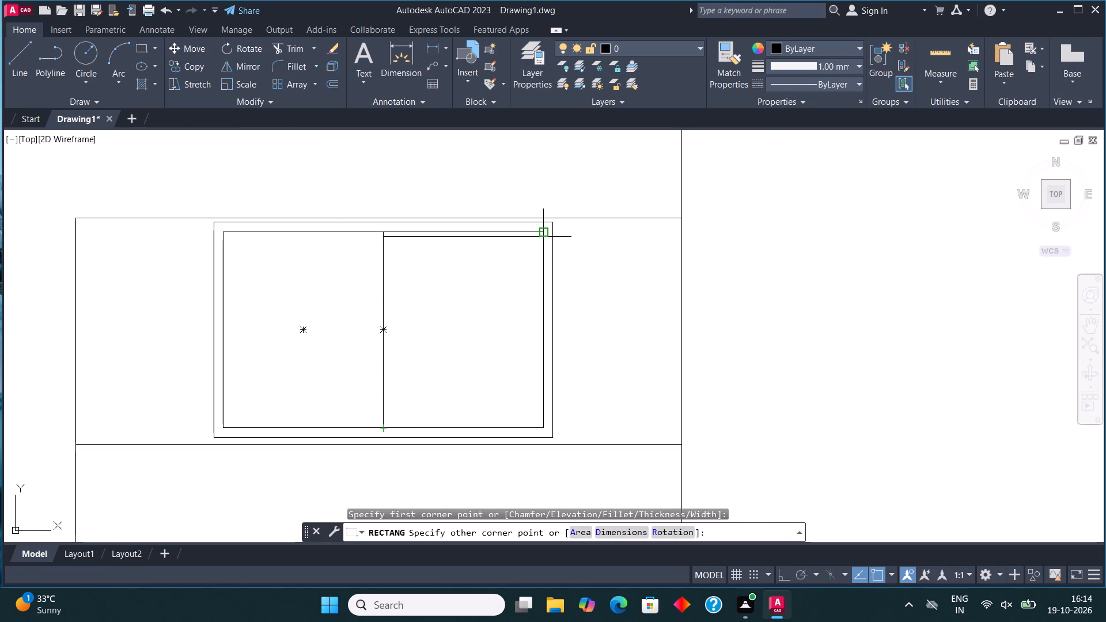
pyautogui.click(543, 233)
pyautogui.press('Escape')
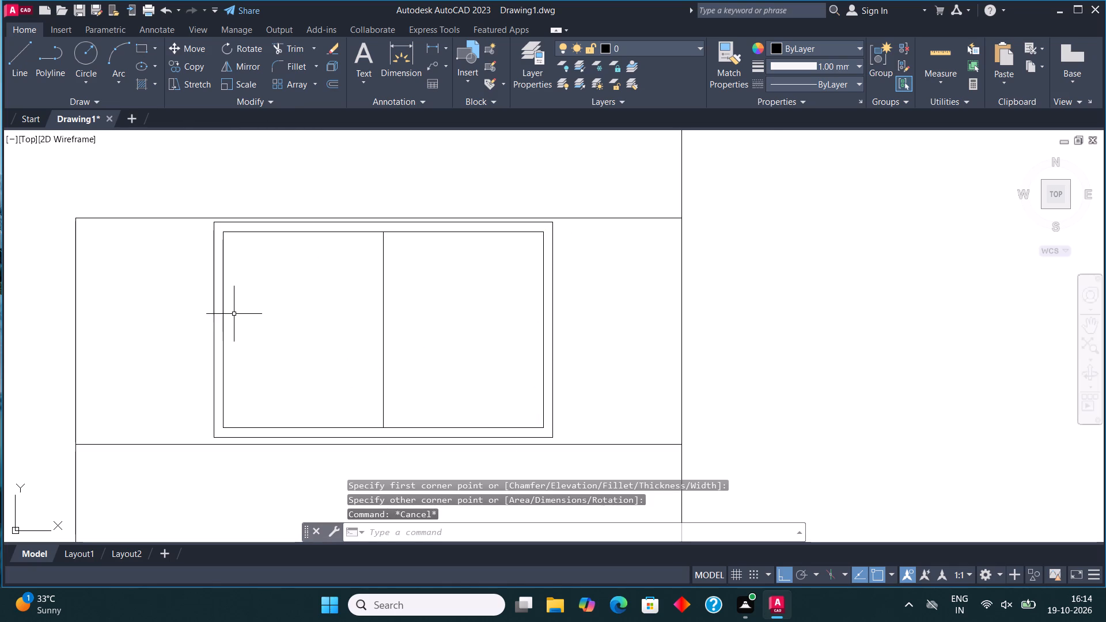
# Offset the left and right half rectangles 0.5" inward.
pyautogui.click(225, 302)
pyautogui.click(332, 79)
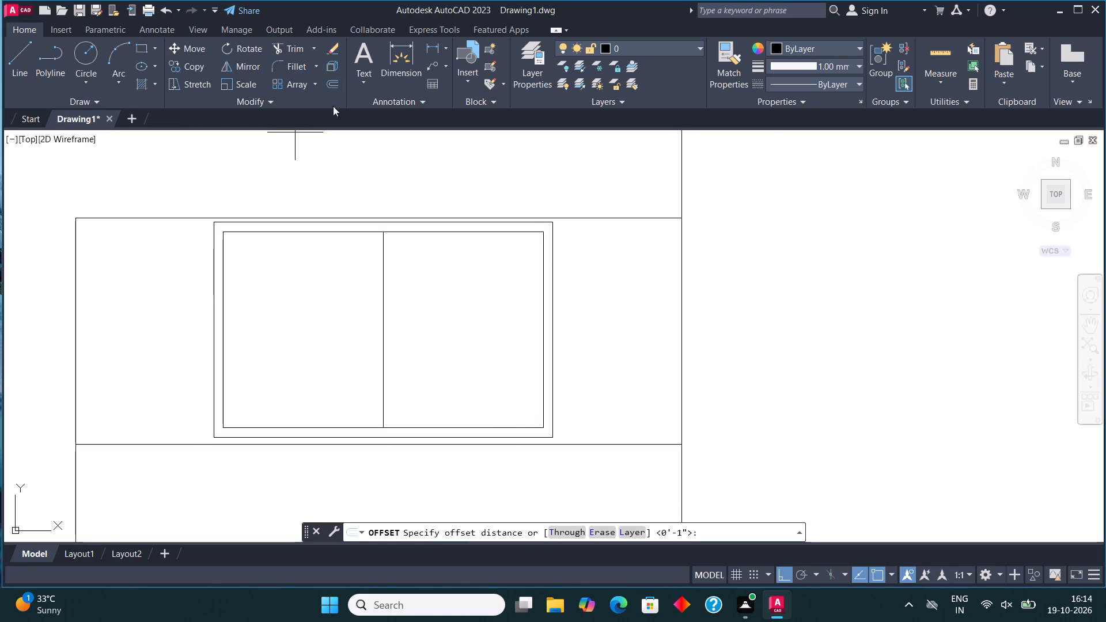
pyautogui.click(305, 229)
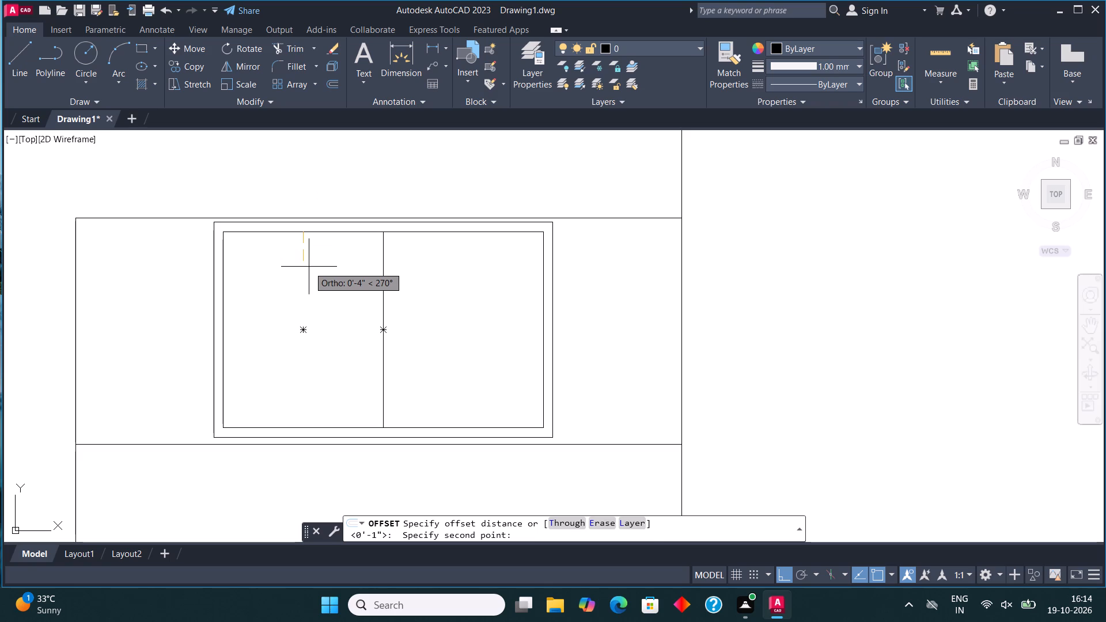
pyautogui.write('0.5"')
pyautogui.press('Return')
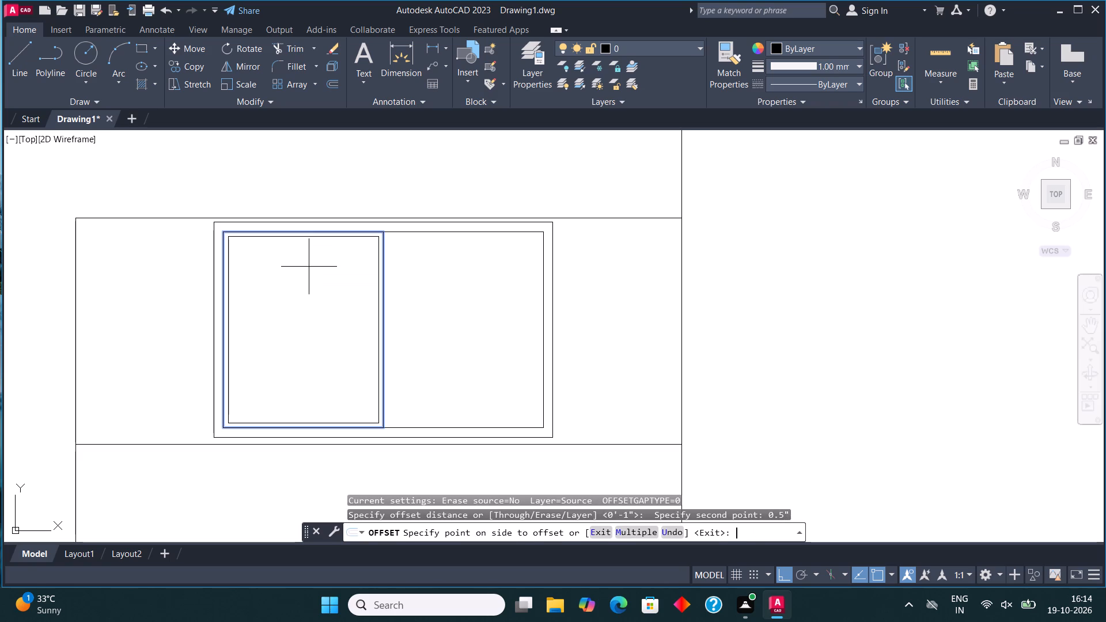
pyautogui.click(321, 295)
pyautogui.click(418, 230)
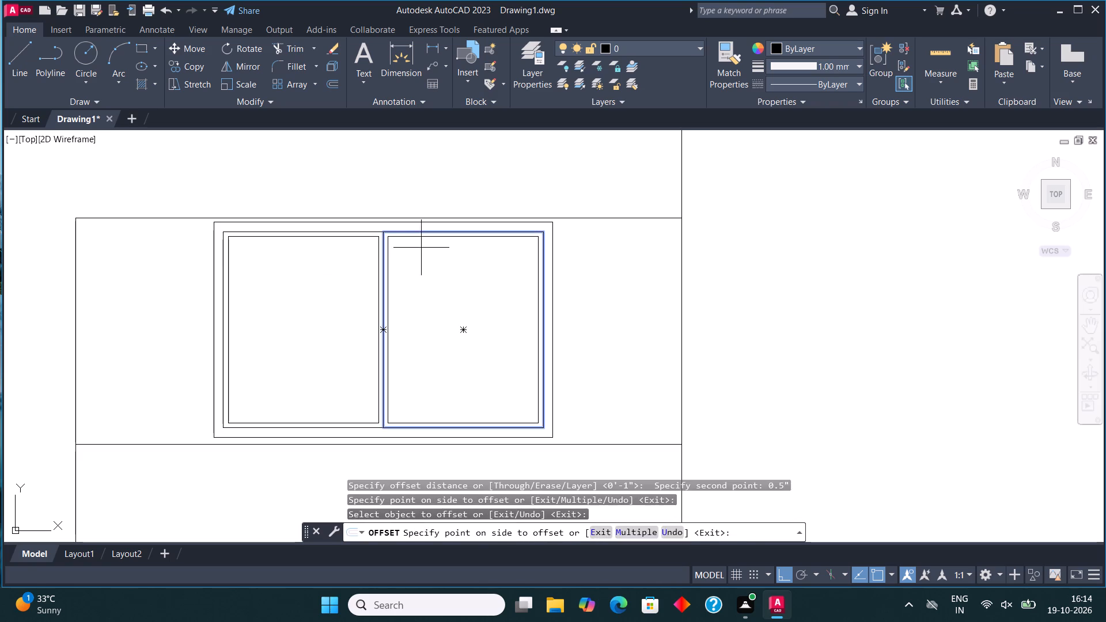
pyautogui.click(423, 258)
pyautogui.press('Escape')
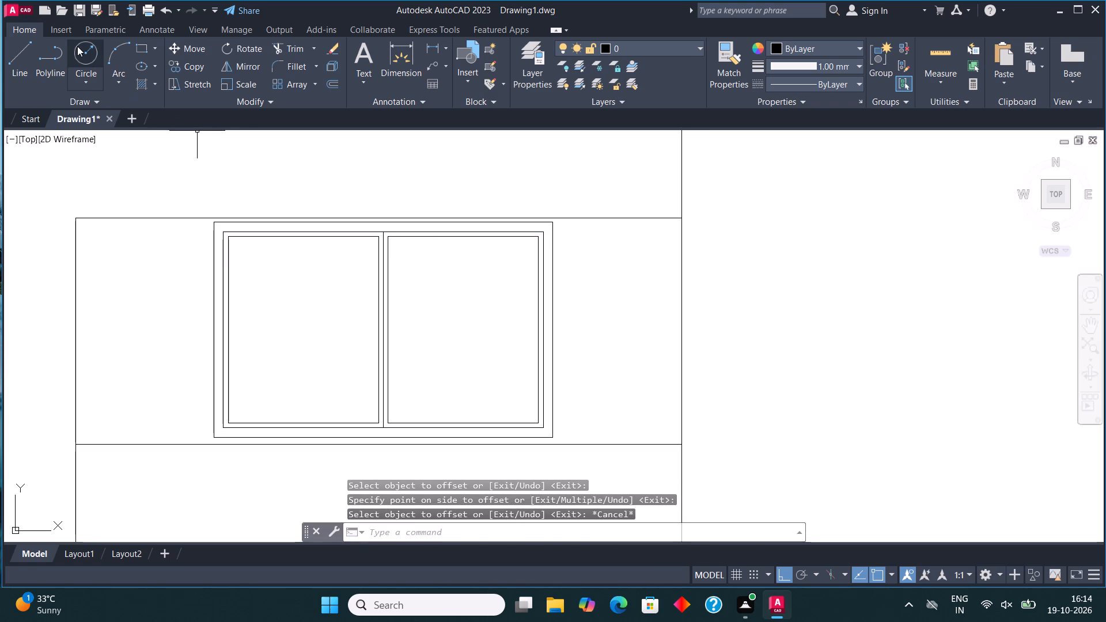
# Draw a circle of about 1" radius at the left compartment's centre and copy it to the right compartment's centre.
pyautogui.click(79, 48)
pyautogui.click(304, 328)
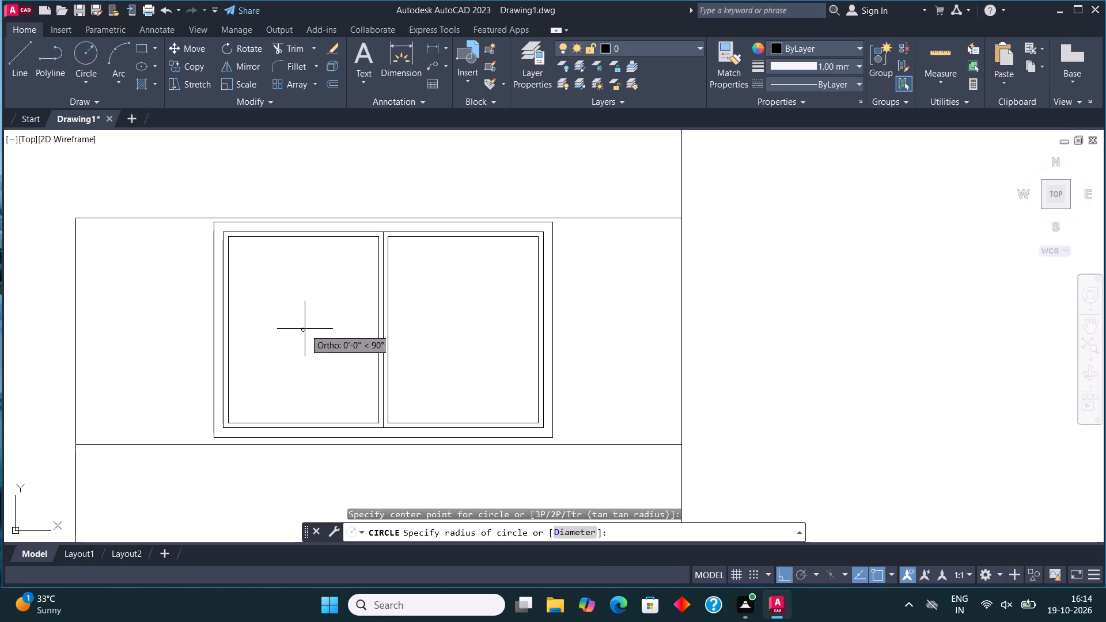
pyautogui.click(310, 336)
pyautogui.click(304, 321)
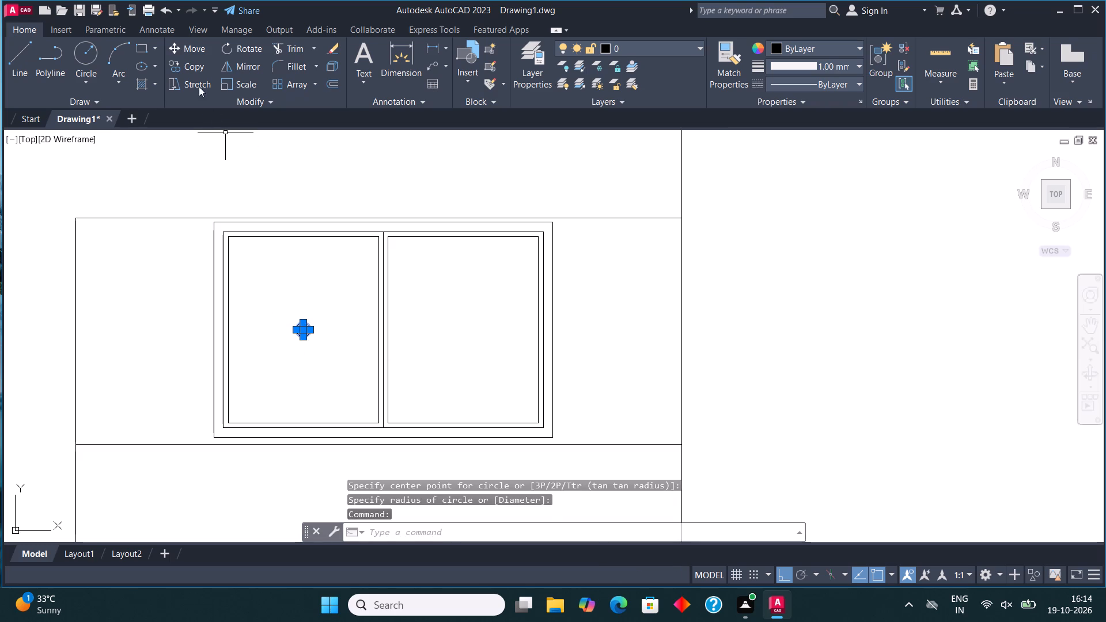
pyautogui.click(194, 69)
pyautogui.scroll(1, 293, 332)
pyautogui.click(305, 329)
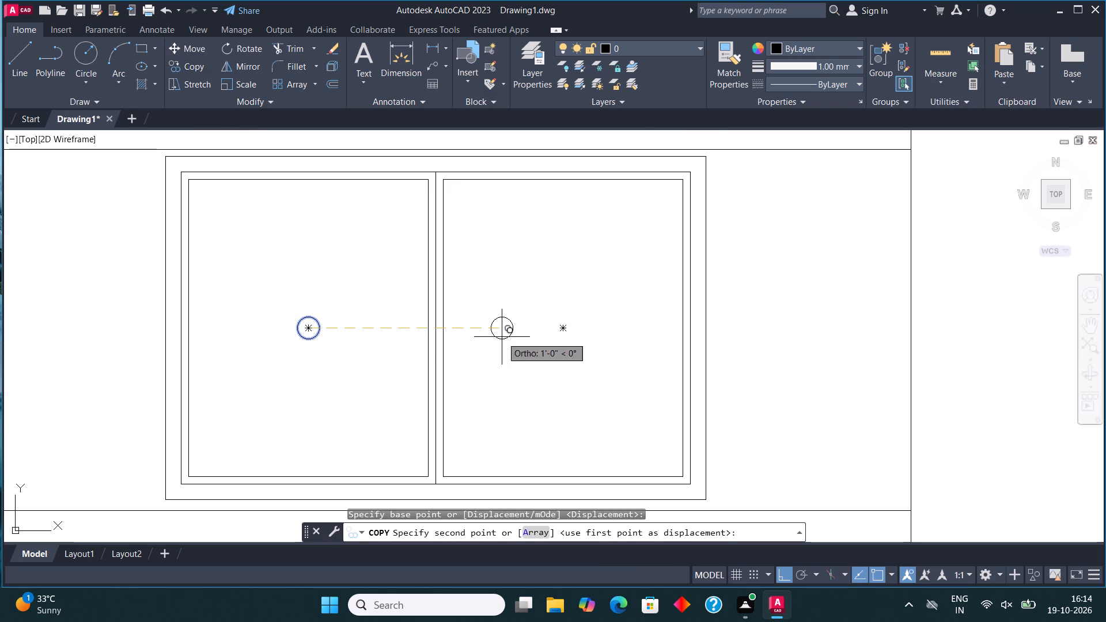
pyautogui.click(565, 332)
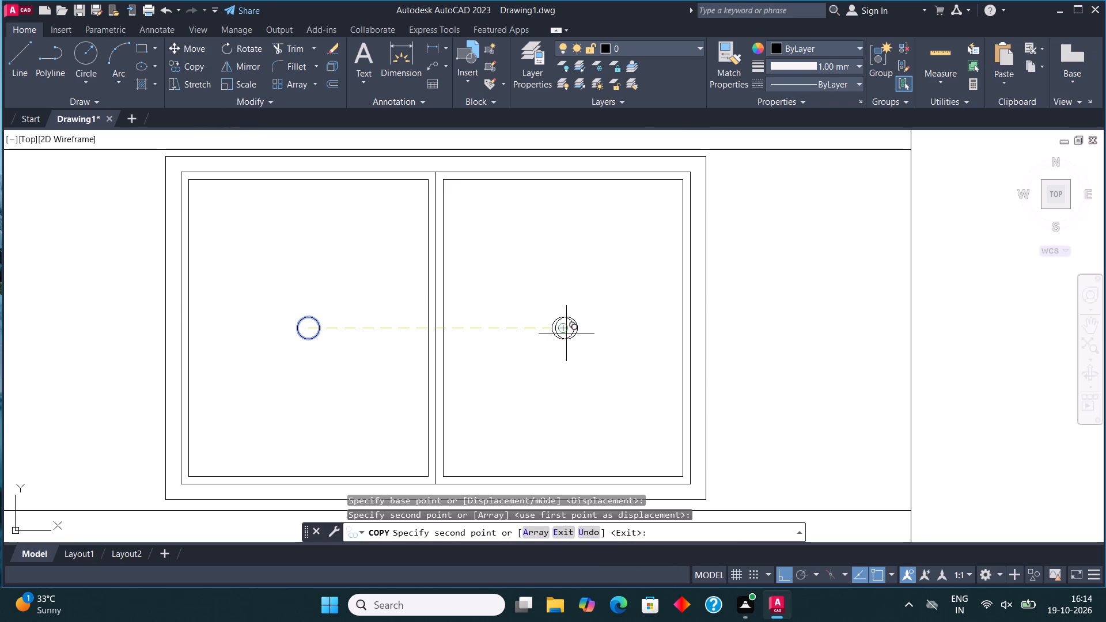
pyautogui.press('Escape')
# Shift the horizontal line below the plan's top wall, above the divided fixture, down by 1'.
pyautogui.scroll(-3, 551, 347)
pyautogui.moveTo(542, 348); pyautogui.dragTo(505, 318, button='middle')
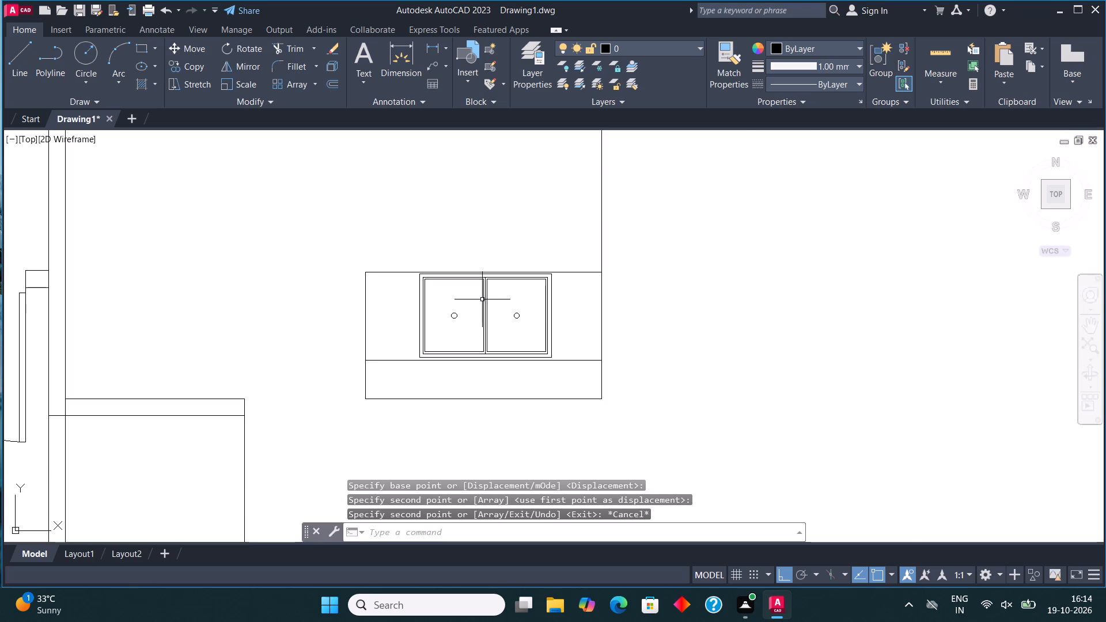
pyautogui.scroll(-3, 475, 395)
pyautogui.scroll(5, 447, 252)
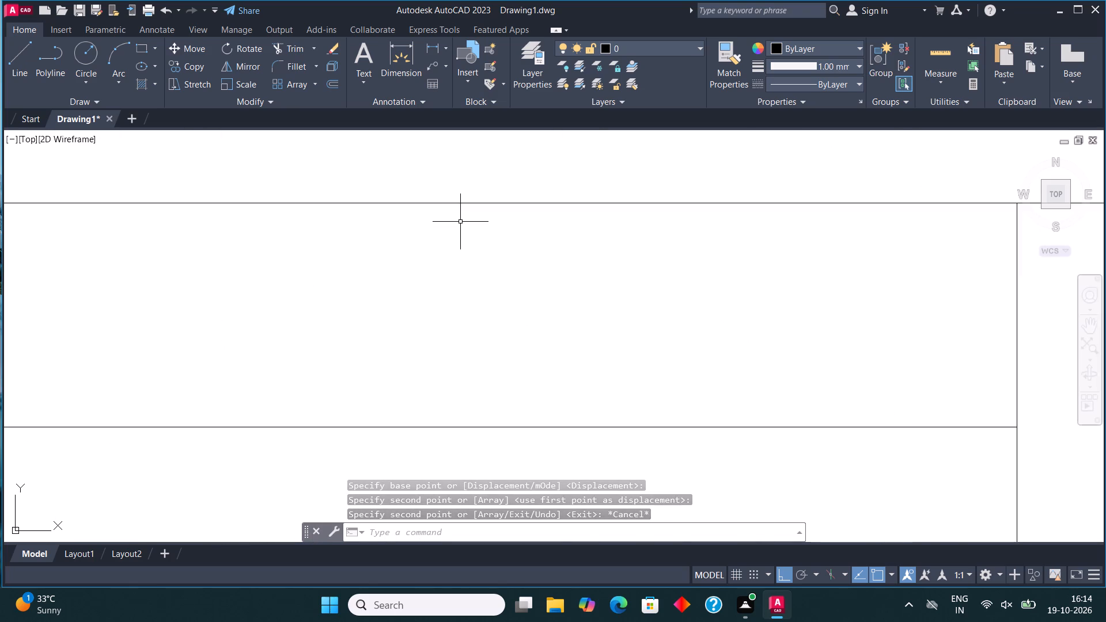
pyautogui.moveTo(460, 222); pyautogui.dragTo(454, 248, button='middle')
pyautogui.scroll(-1, 454, 248)
pyautogui.scroll(-4, 320, 293)
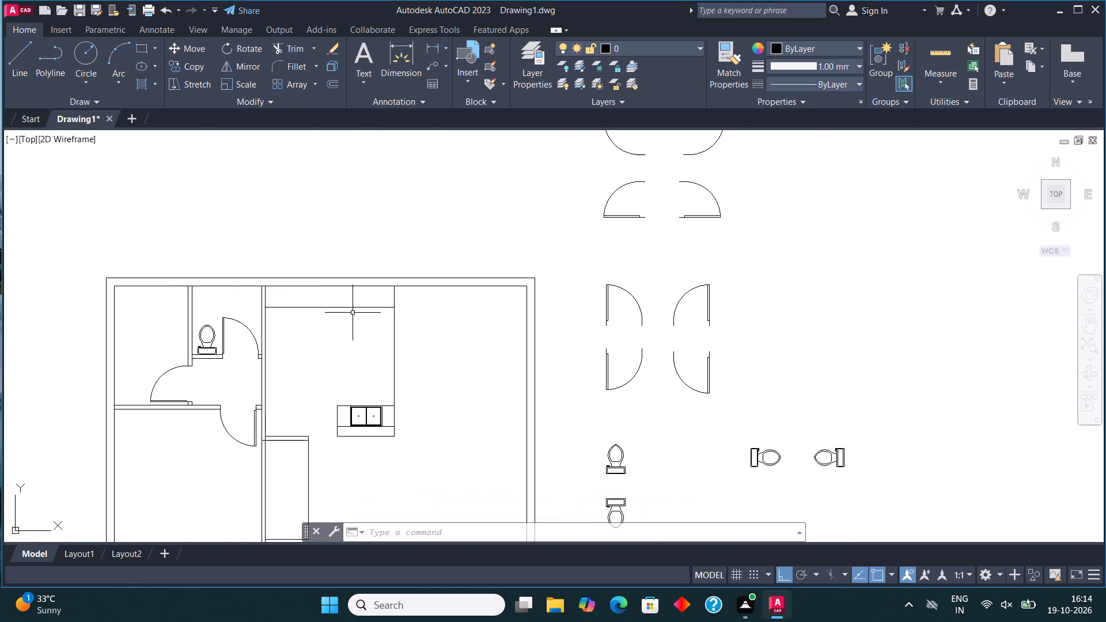
pyautogui.moveTo(354, 313); pyautogui.dragTo(463, 367, button='middle')
pyautogui.scroll(1, 460, 364)
pyautogui.click(455, 356)
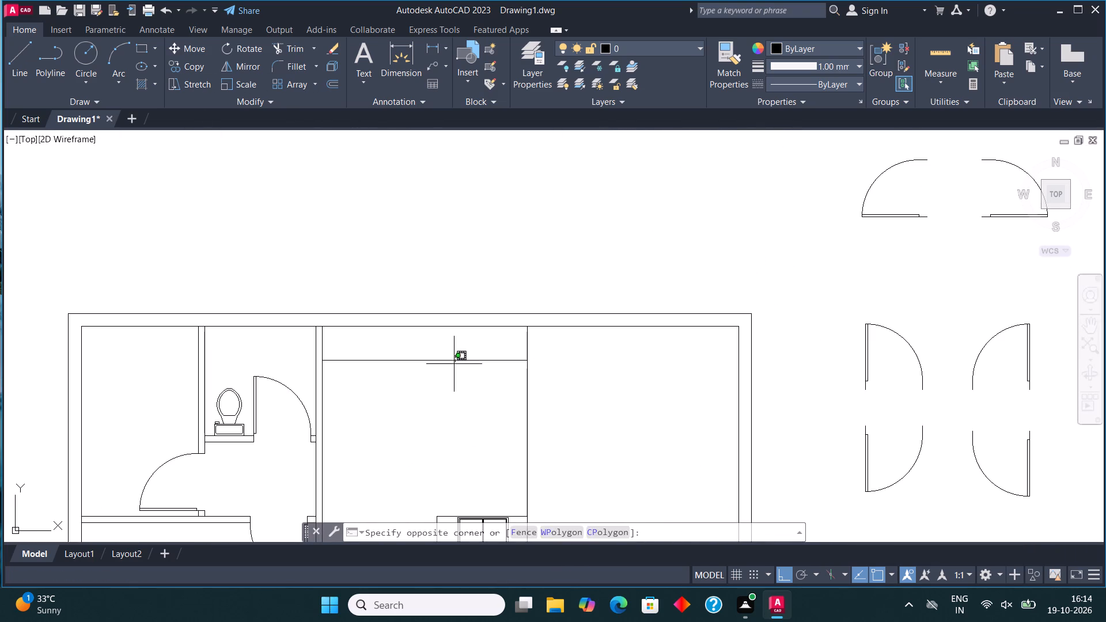
pyautogui.click(454, 366)
pyautogui.scroll(1, 438, 355)
pyautogui.click(412, 362)
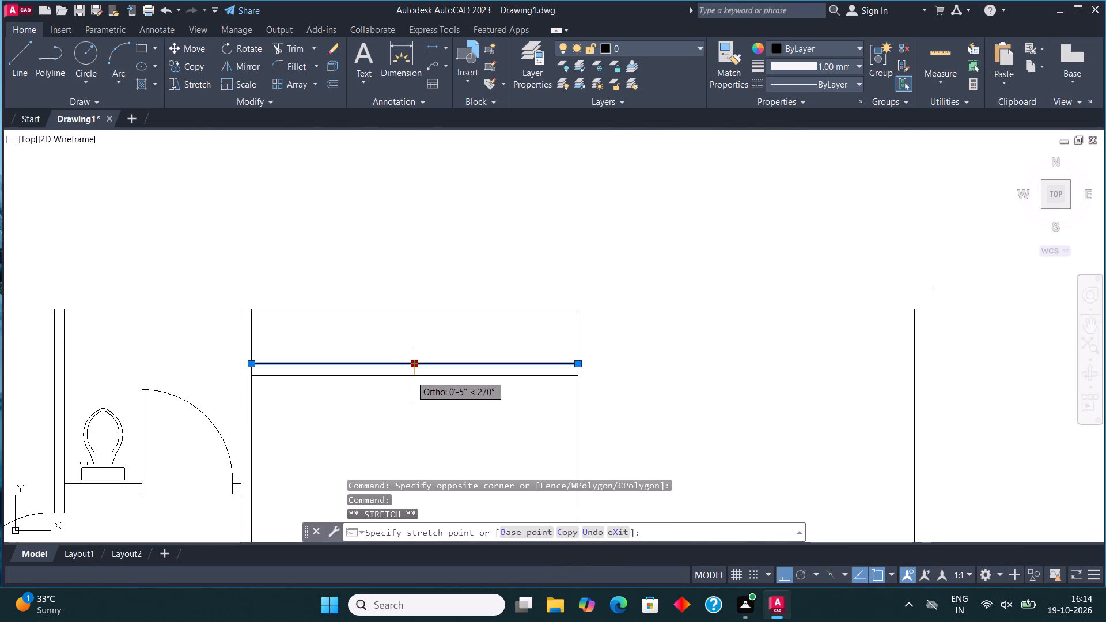
pyautogui.write("1'")
pyautogui.press('Return')
pyautogui.press('Escape')
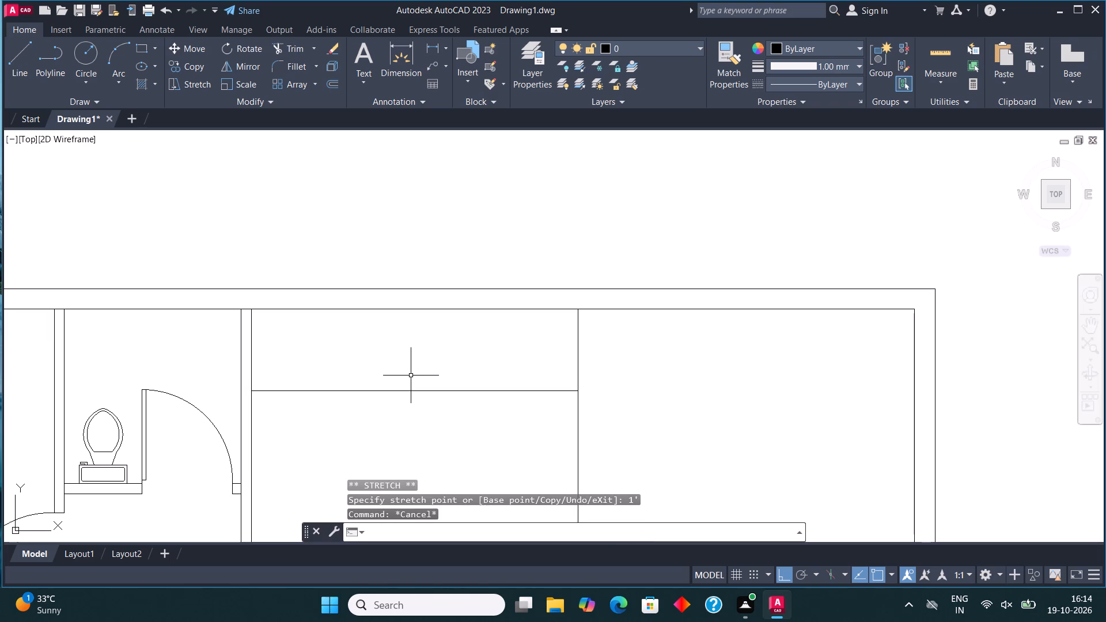
# Draw a rectangle in the strip between the top wall and the shifted horizontal line, right of the strip's middle.
pyautogui.click(143, 37)
pyautogui.click(138, 47)
pyautogui.scroll(1, 416, 299)
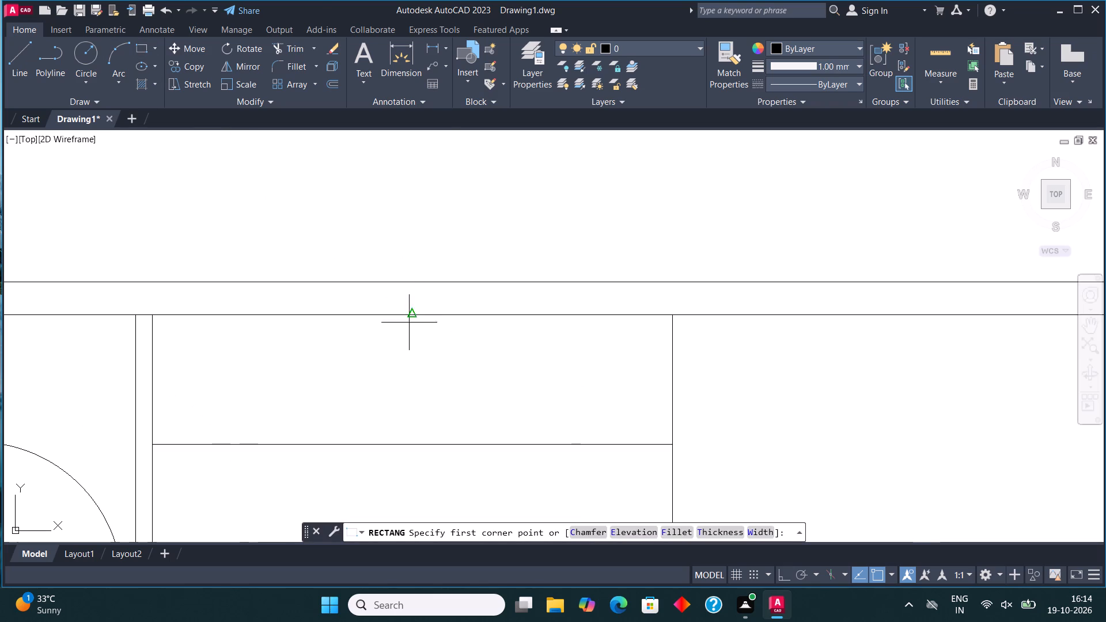
pyautogui.click(409, 436)
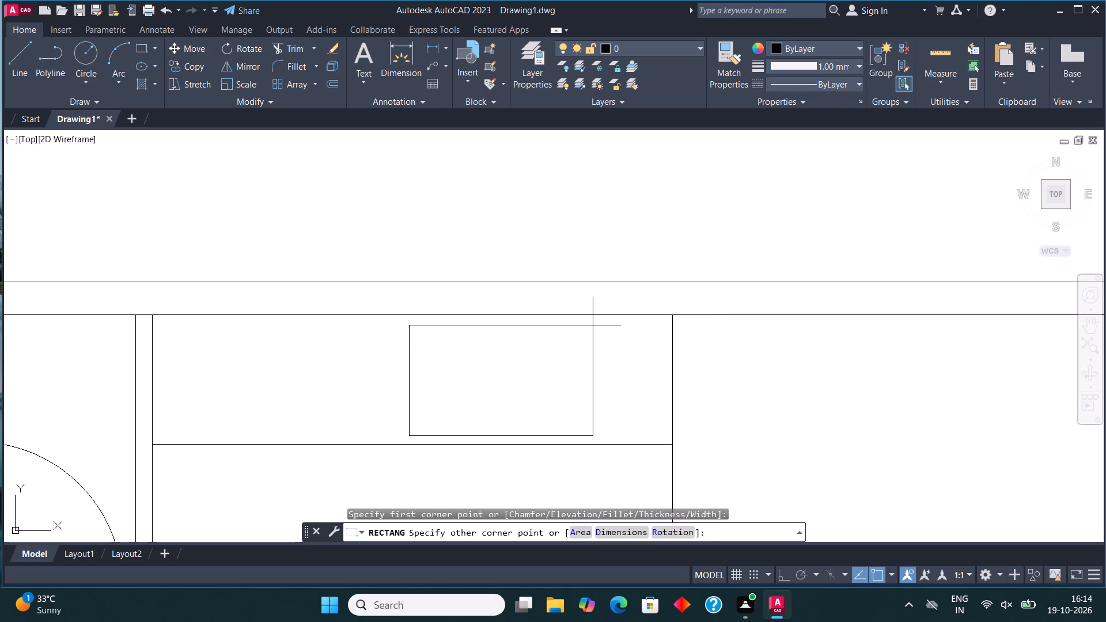
pyautogui.click(593, 325)
# Trim away the vertical line segment between the top wall and the right end of the horizontal line.
pyautogui.scroll(-2, 518, 356)
pyautogui.scroll(1, 598, 361)
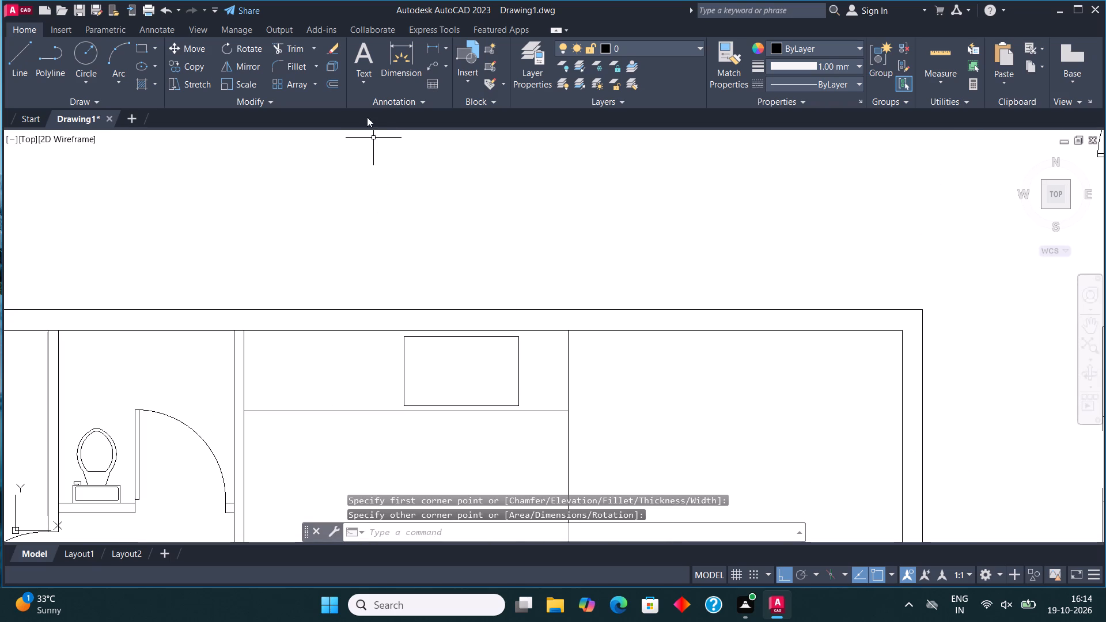
pyautogui.click(297, 45)
pyautogui.click(565, 368)
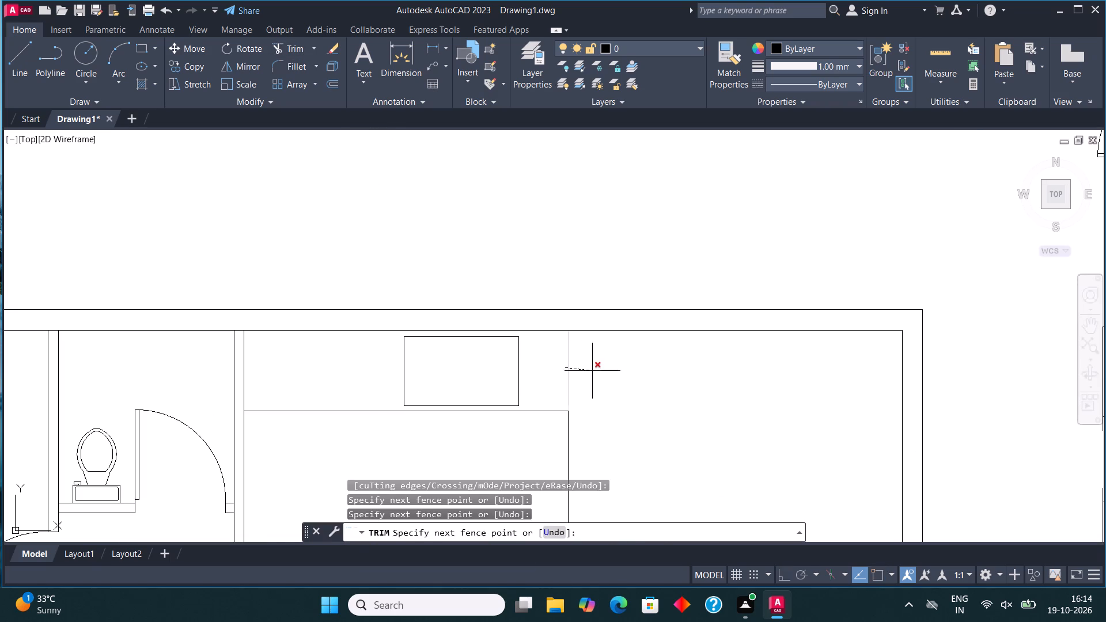
pyautogui.click(592, 371)
pyautogui.press('Escape')
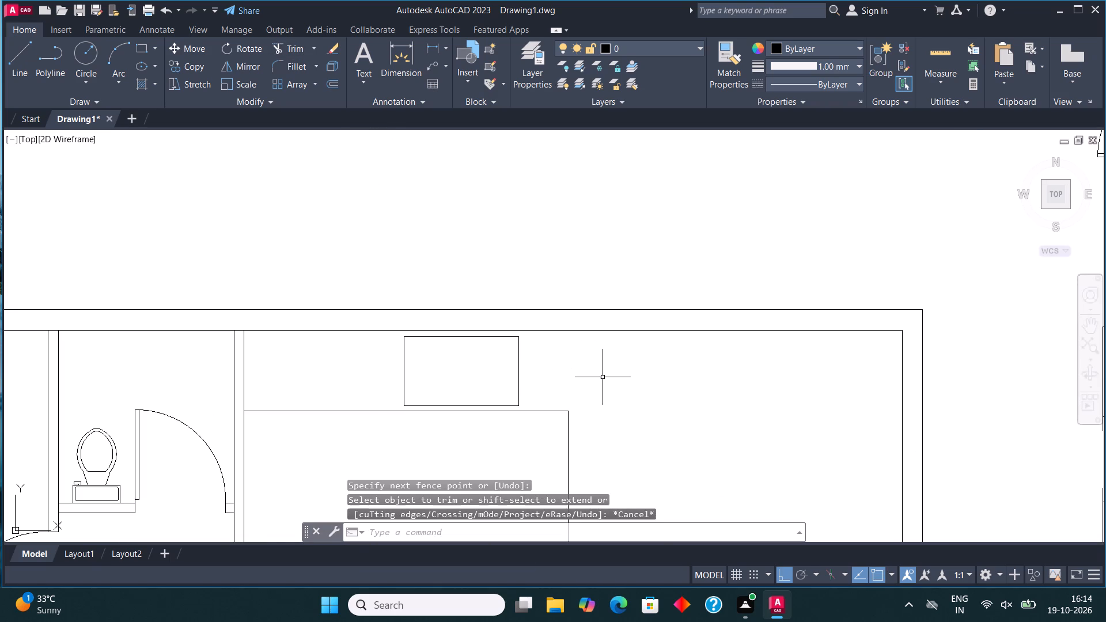
# Draw a circle of about 7" radius in the new rectangle's lower-left area and one of about 4" above it.
pyautogui.click(84, 52)
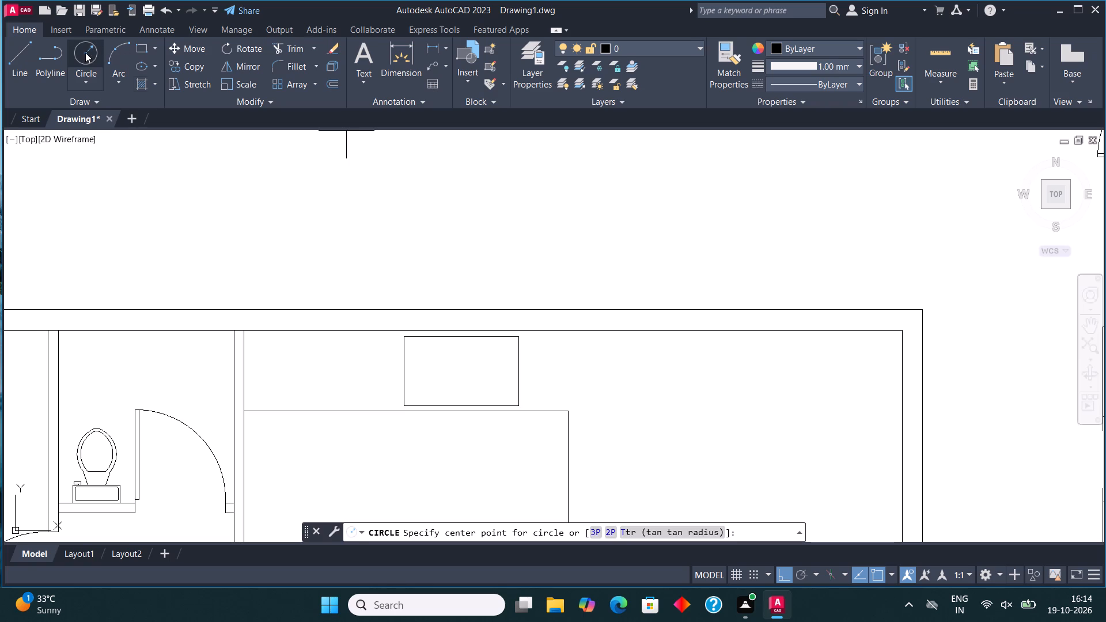
pyautogui.scroll(2, 434, 392)
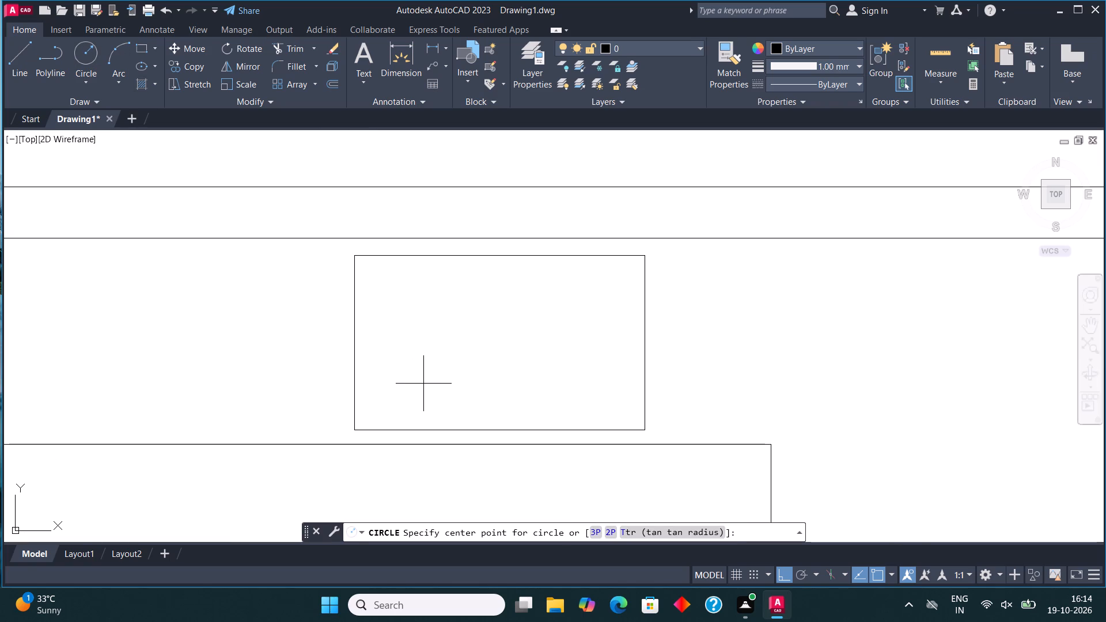
pyautogui.click(421, 384)
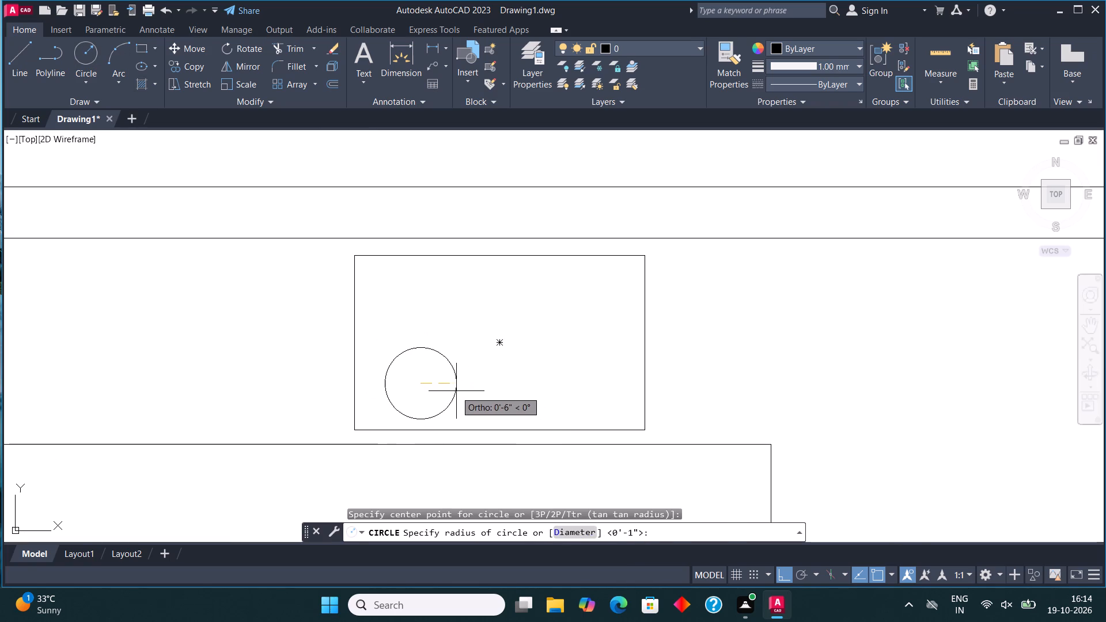
pyautogui.click(459, 393)
pyautogui.click(84, 53)
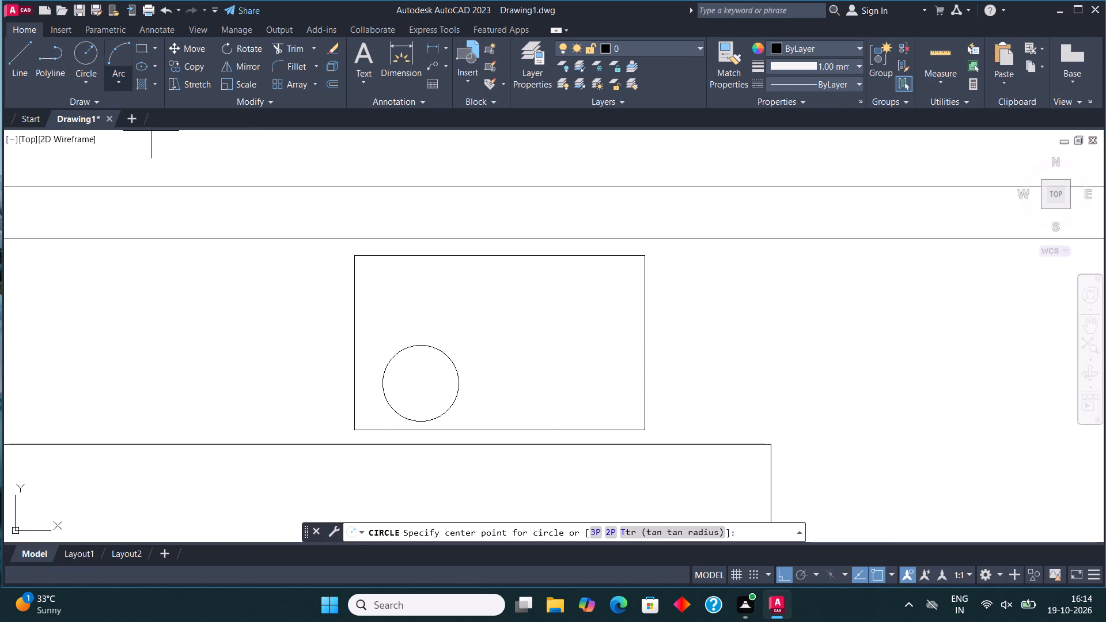
pyautogui.click(418, 297)
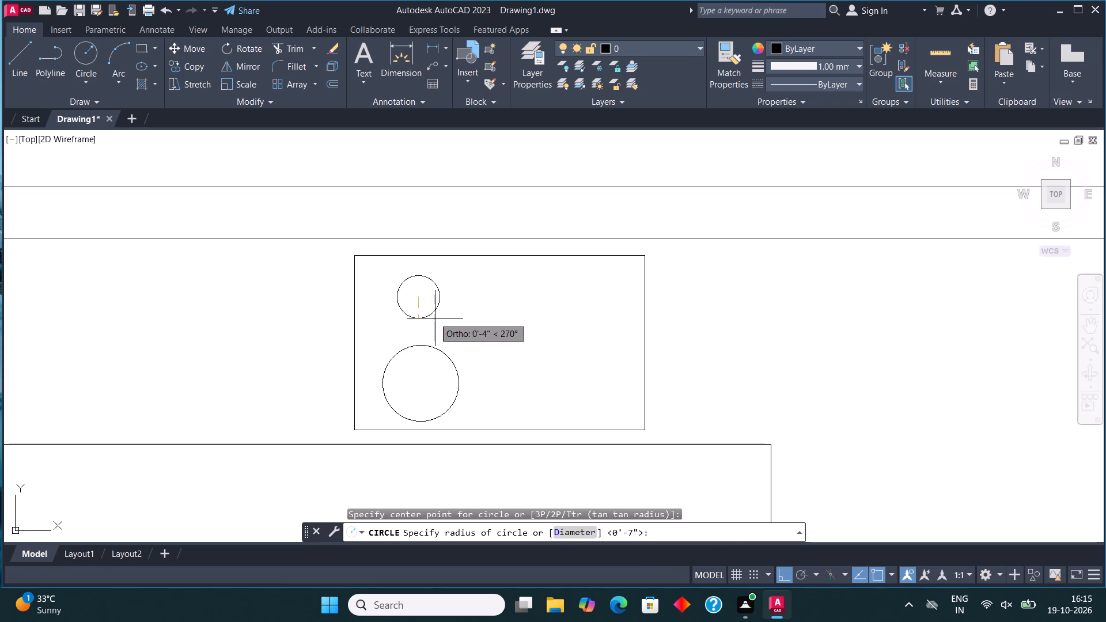
pyautogui.click(438, 323)
# Copy both circles horizontally about 2'-1" to the right half of the rectangle.
pyautogui.click(430, 362)
pyautogui.click(421, 300)
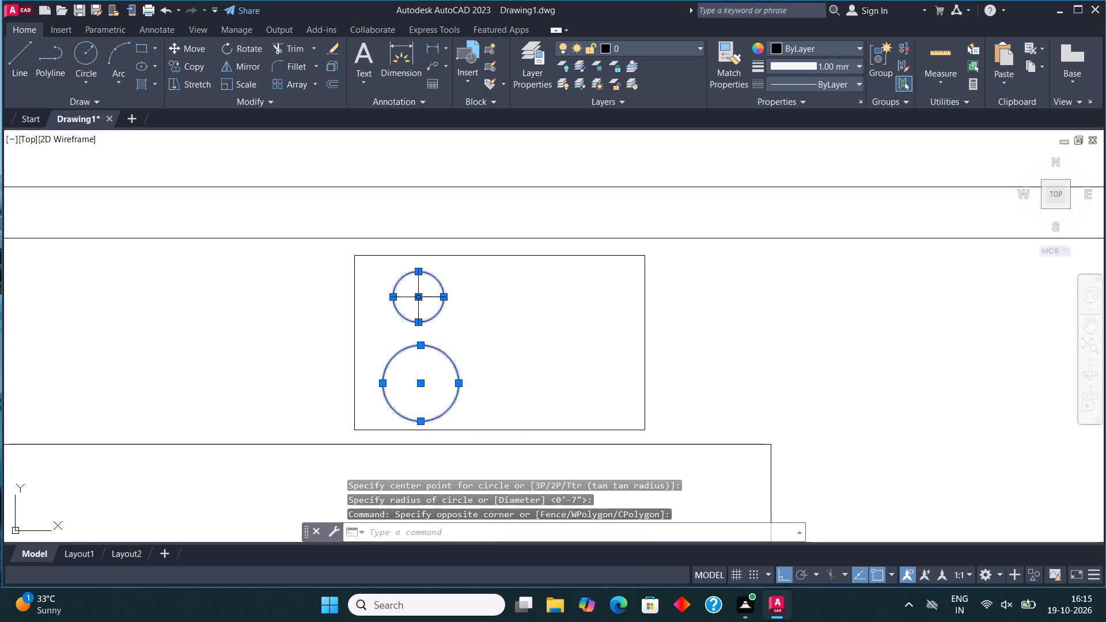
pyautogui.click(191, 67)
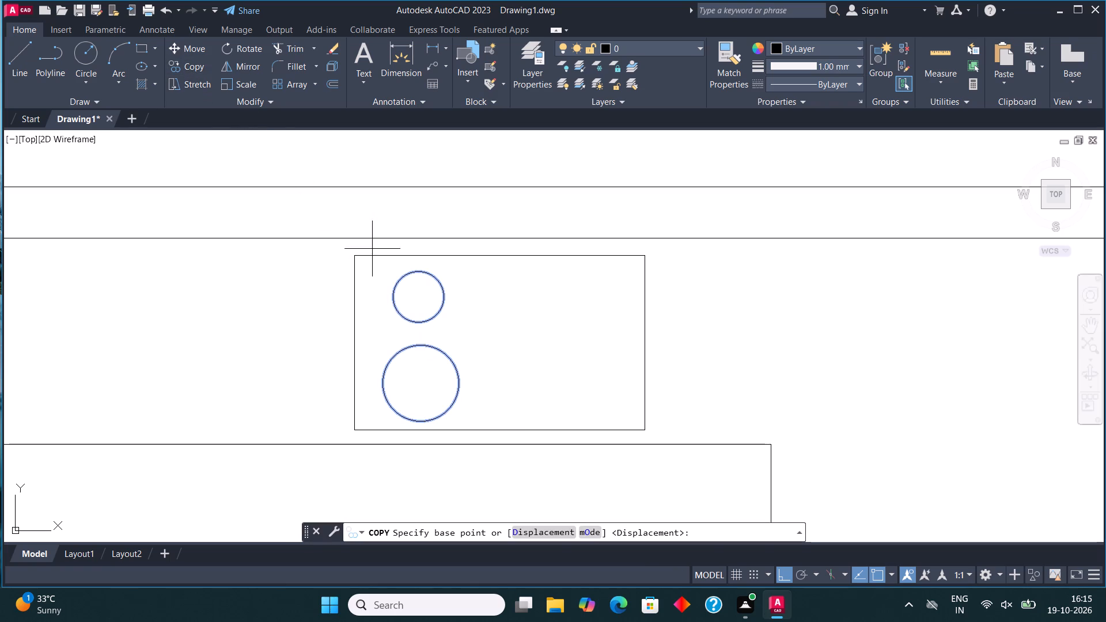
pyautogui.click(409, 326)
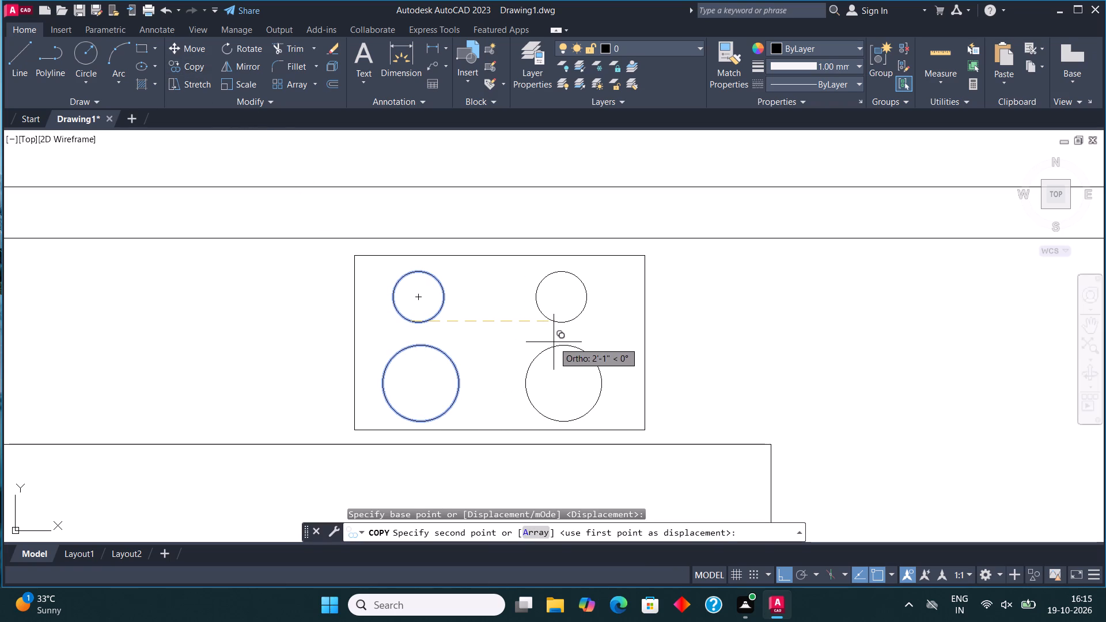
pyautogui.click(554, 343)
pyautogui.press('Escape')
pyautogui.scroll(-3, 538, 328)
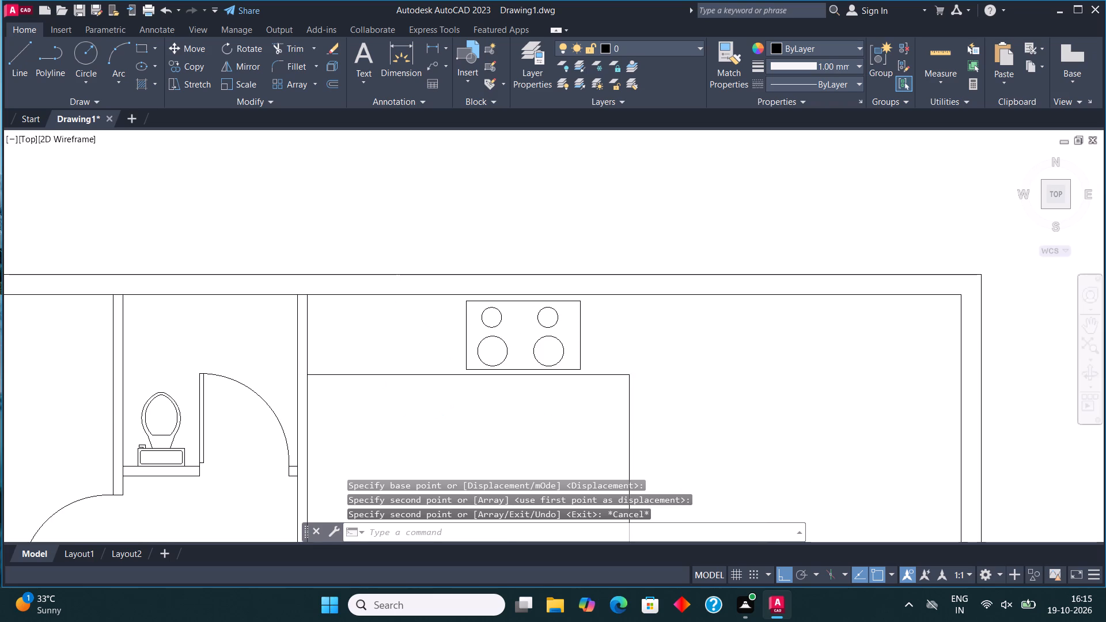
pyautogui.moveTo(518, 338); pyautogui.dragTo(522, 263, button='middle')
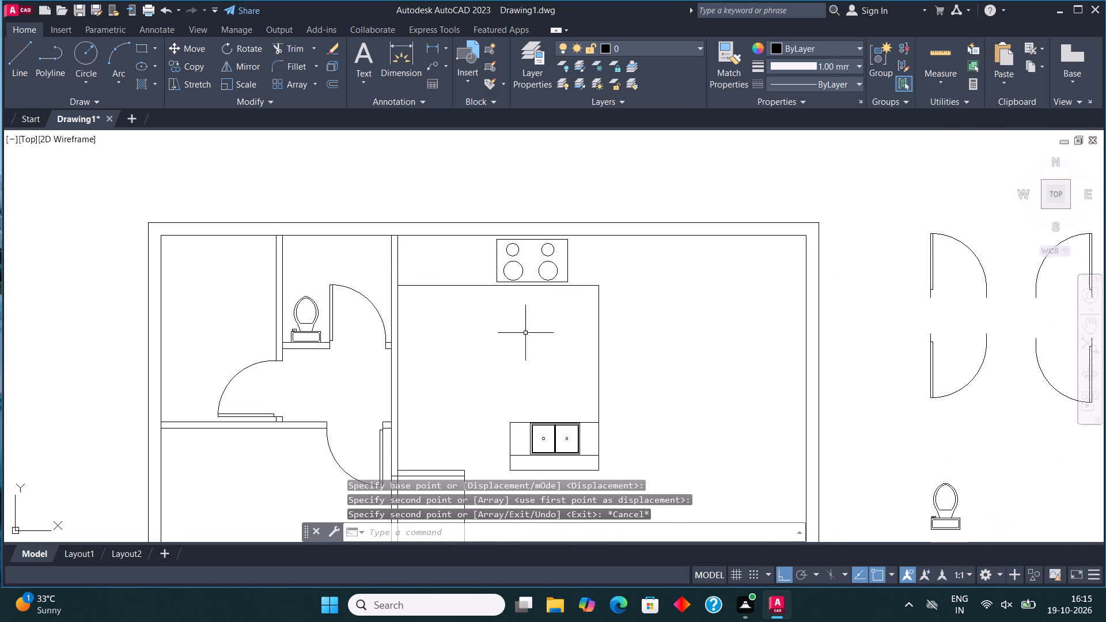
# Trim away the upper line between the two columns at the bottom of the lower-left room.
pyautogui.scroll(-2, 478, 290)
pyautogui.moveTo(516, 321); pyautogui.dragTo(498, 309, button='middle')
pyautogui.scroll(1, 513, 320)
pyautogui.scroll(-1, 501, 313)
pyautogui.moveTo(535, 335); pyautogui.dragTo(543, 343, button='middle')
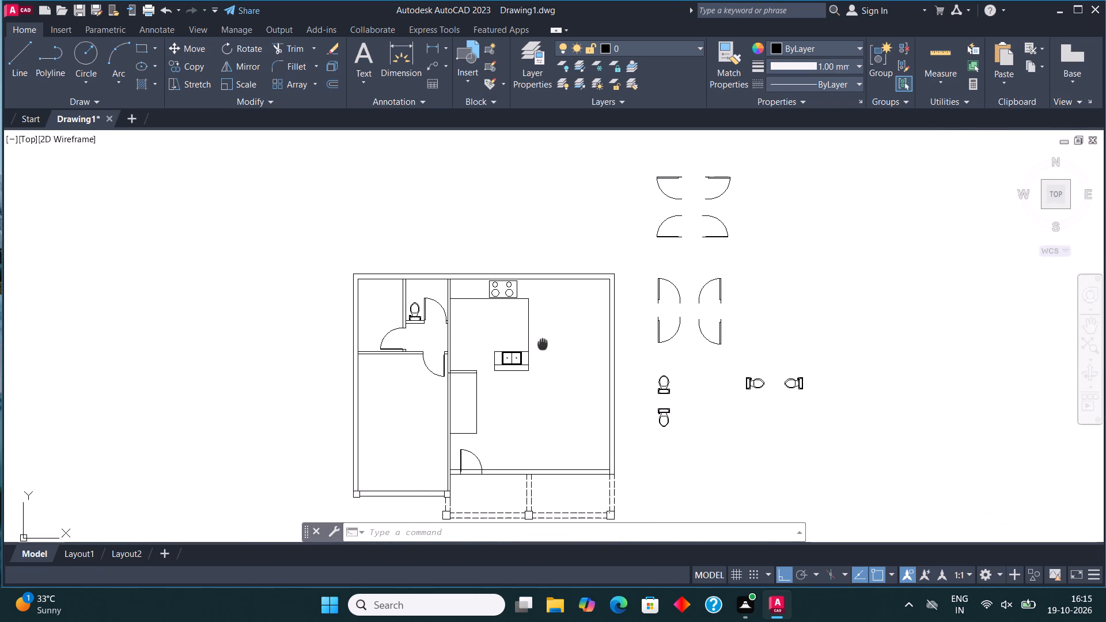
pyautogui.moveTo(543, 343); pyautogui.dragTo(550, 349, button='middle')
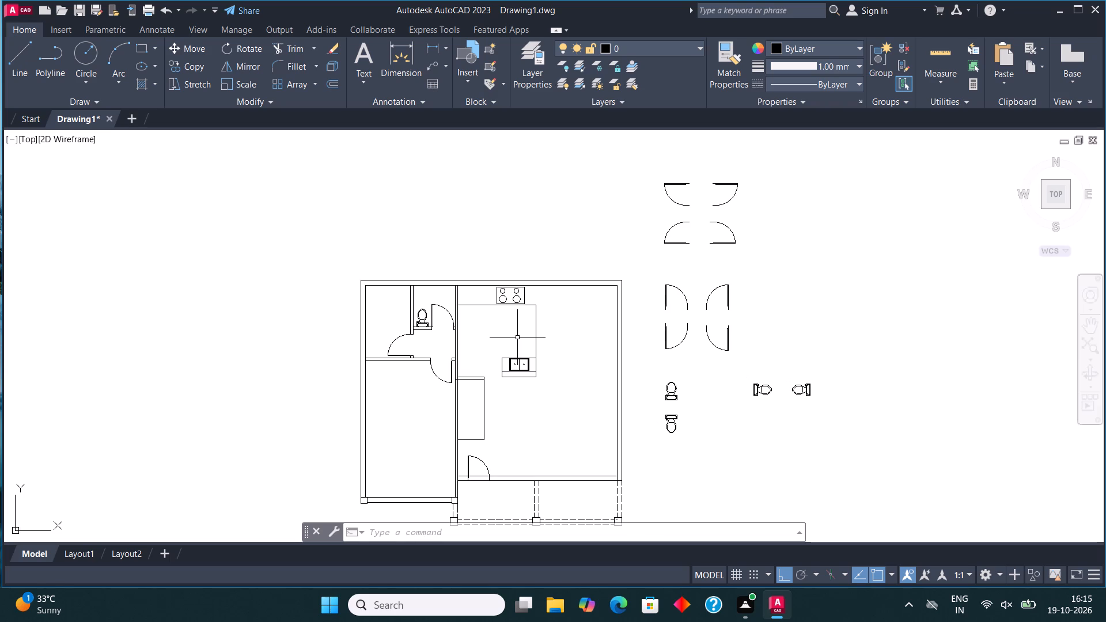
pyautogui.scroll(-2, 518, 339)
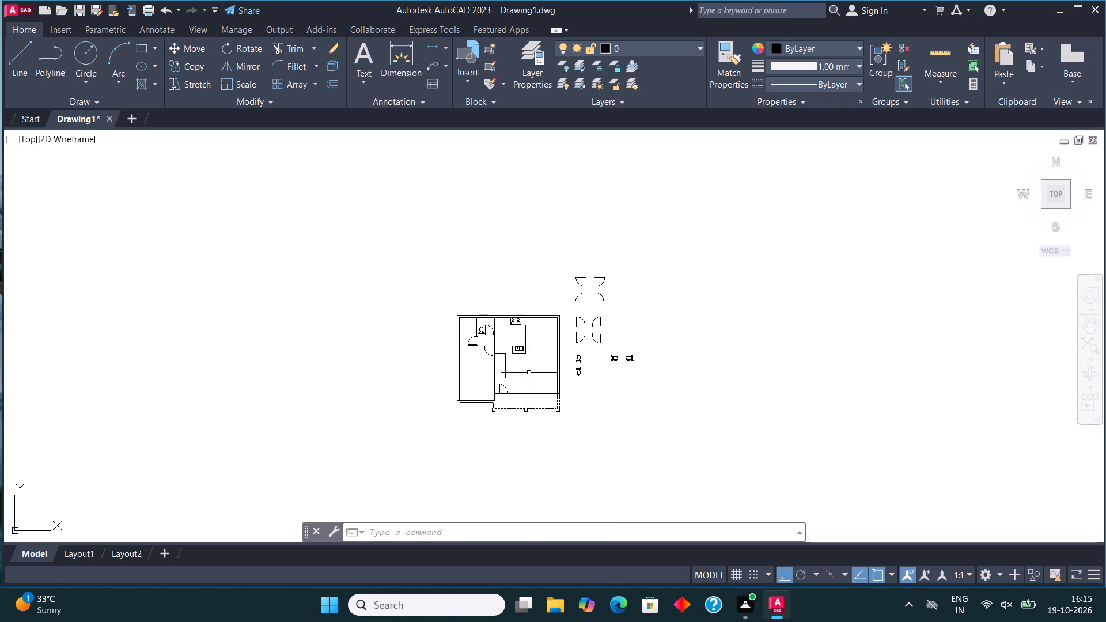
pyautogui.moveTo(512, 361); pyautogui.dragTo(510, 342, button='middle')
pyautogui.scroll(3, 484, 382)
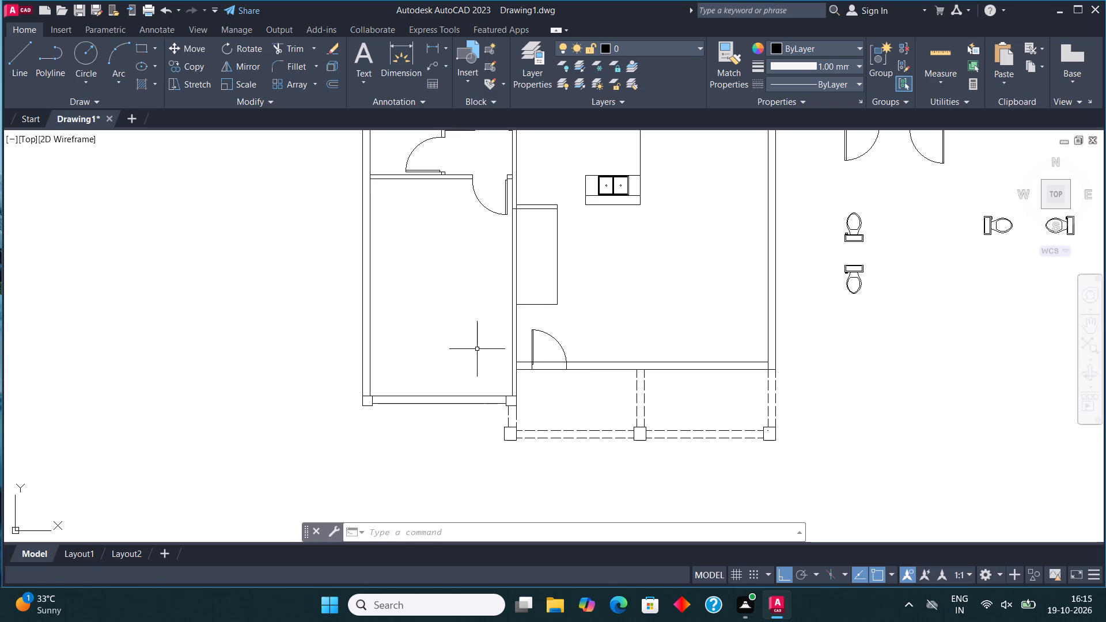
pyautogui.scroll(1, 477, 349)
pyautogui.moveTo(477, 349); pyautogui.dragTo(470, 365, button='middle')
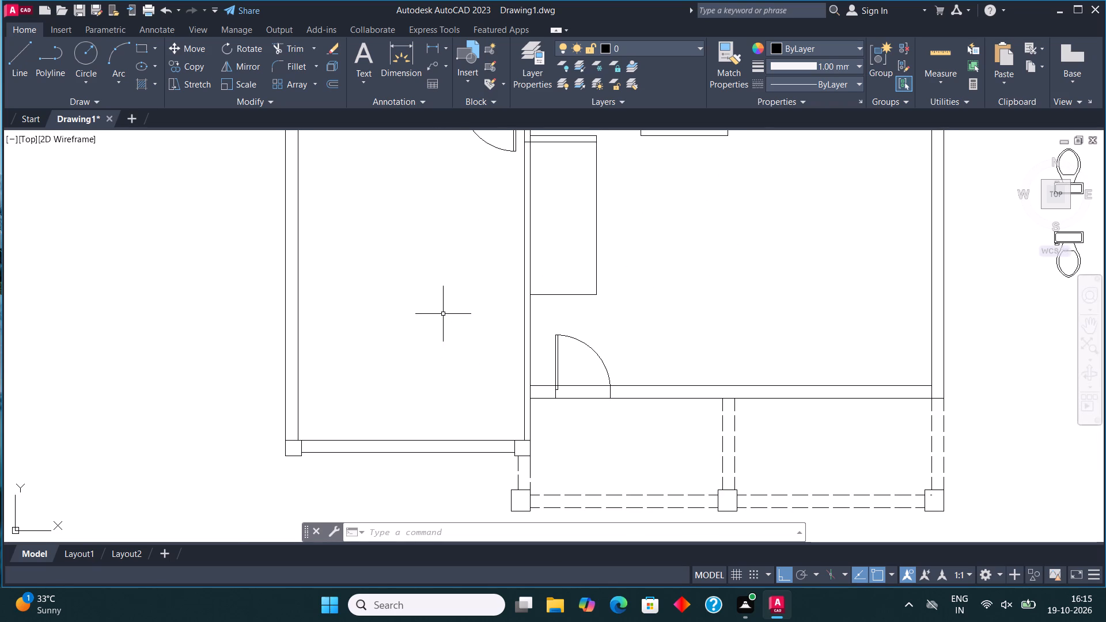
pyautogui.click(299, 44)
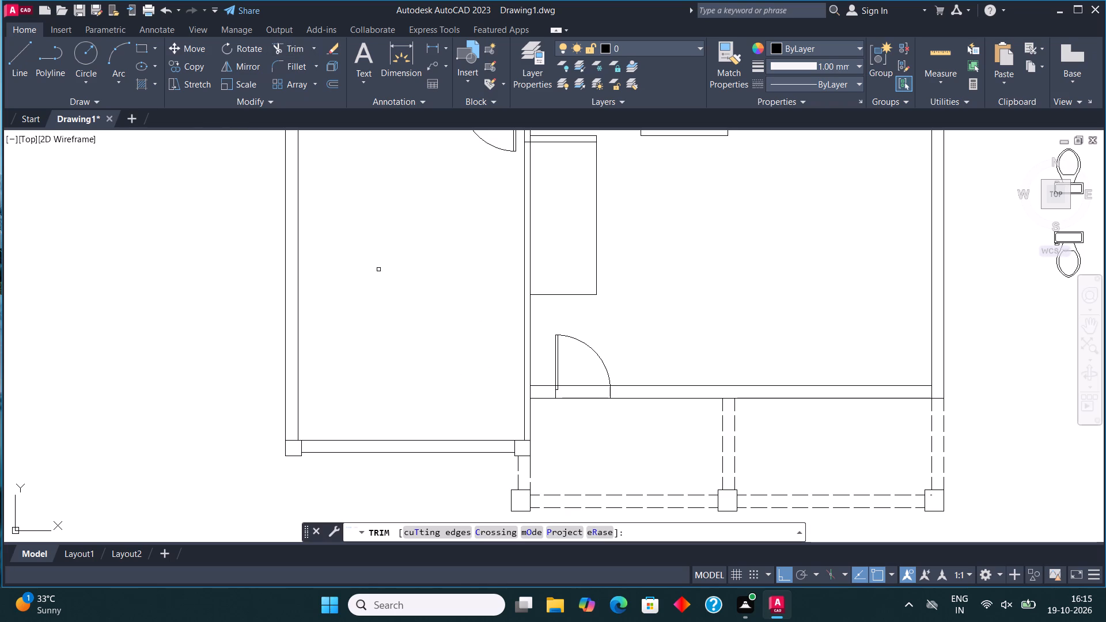
pyautogui.click(385, 446)
pyautogui.click(384, 394)
pyautogui.press('Escape')
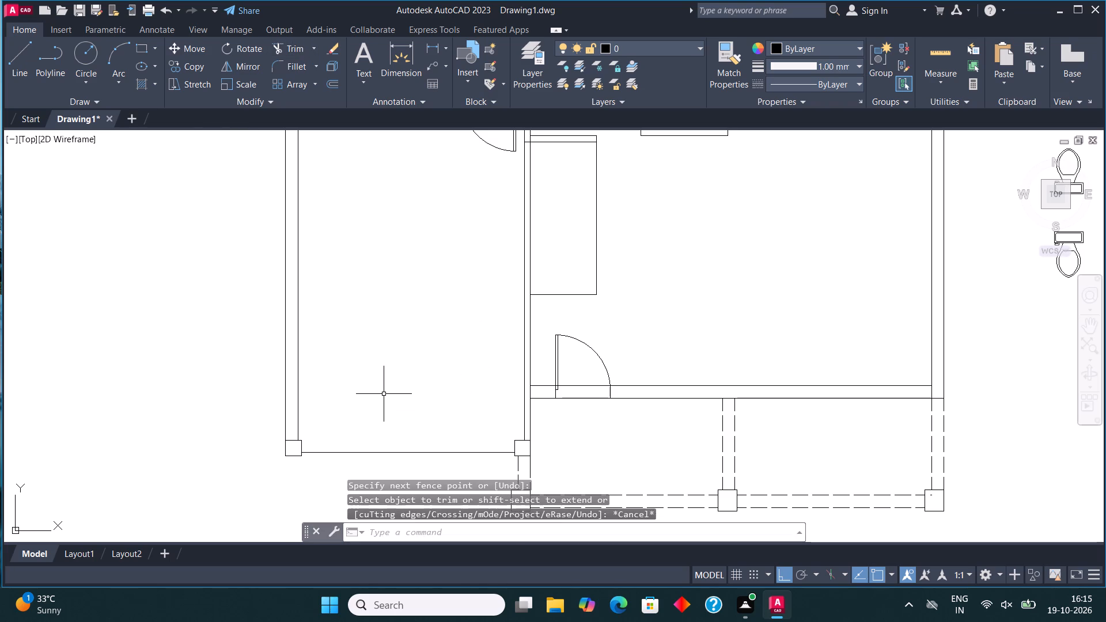
# Make the ISO dash linetype ACAD_ISO02W100 the current linetype.
pyautogui.write('LIN')
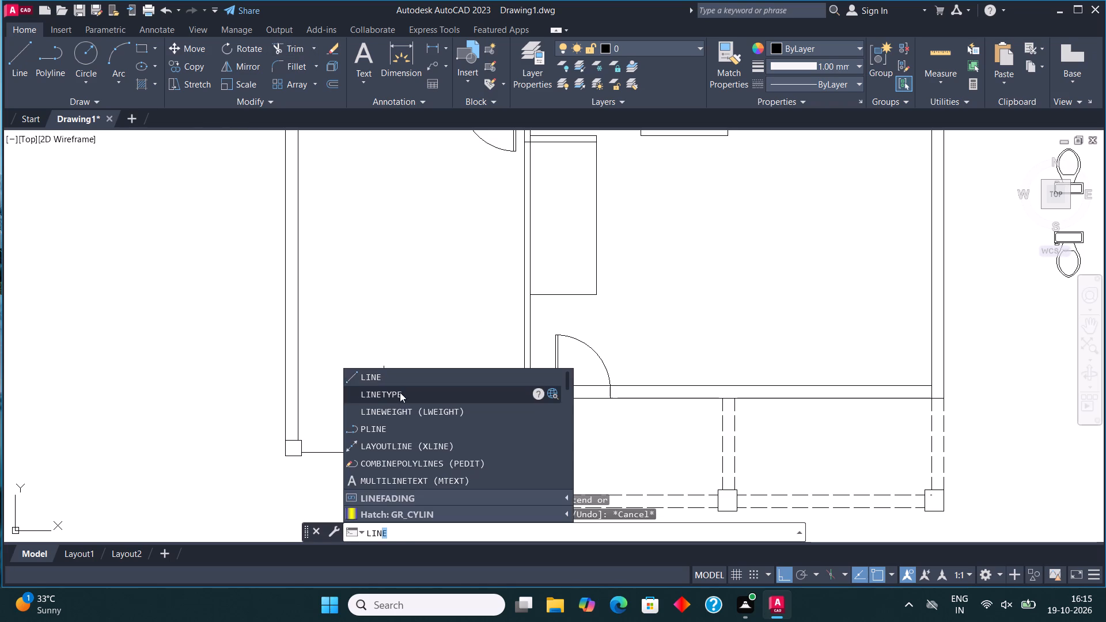
pyautogui.click(400, 392)
pyautogui.click(525, 282)
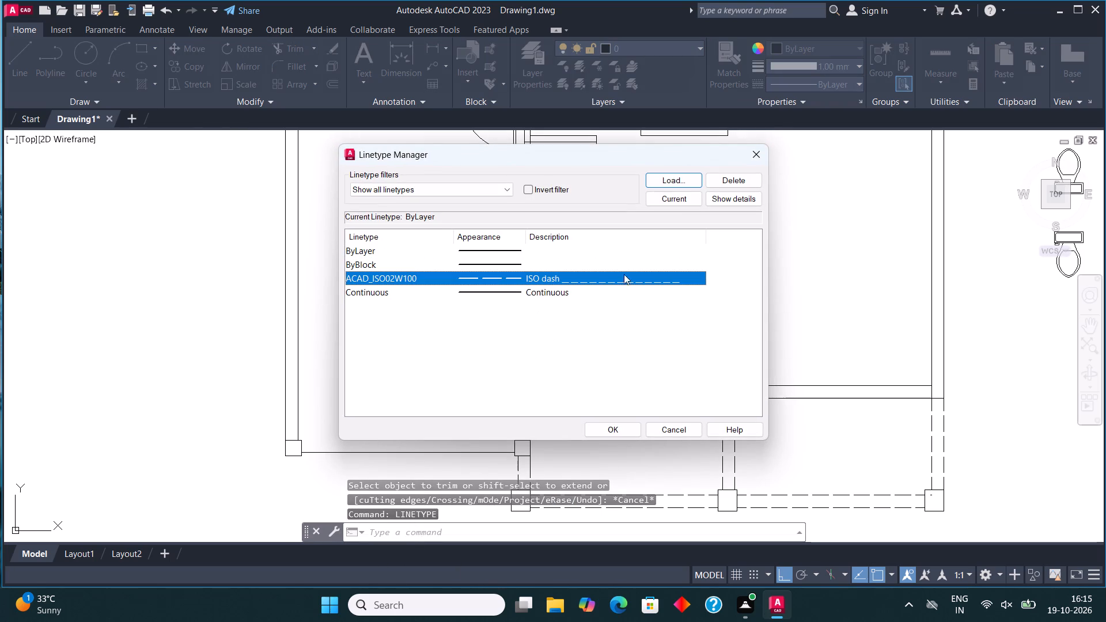
pyautogui.click(685, 202)
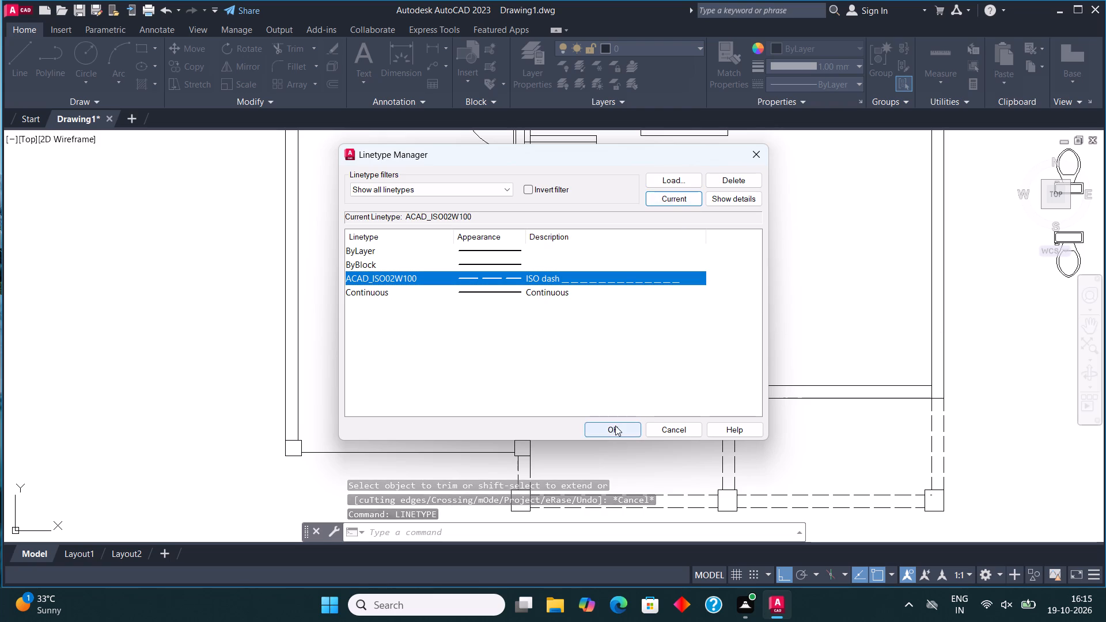
pyautogui.click(615, 426)
# Draw a dashed horizontal line between the two bottom columns of the lower-left room, where the trimmed line was.
pyautogui.click(14, 50)
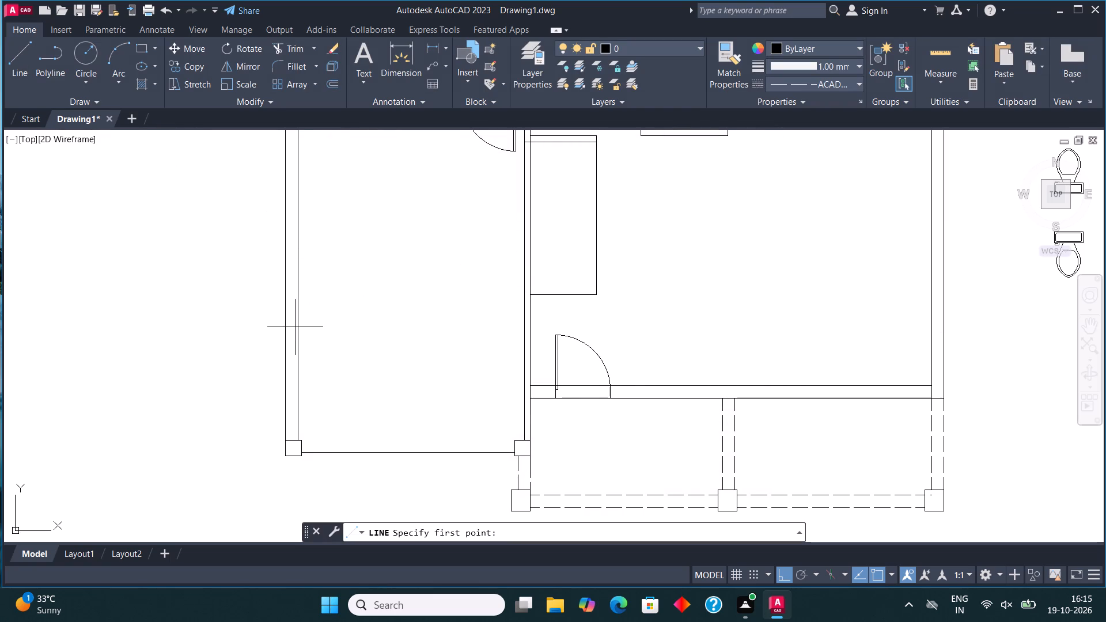
pyautogui.click(298, 438)
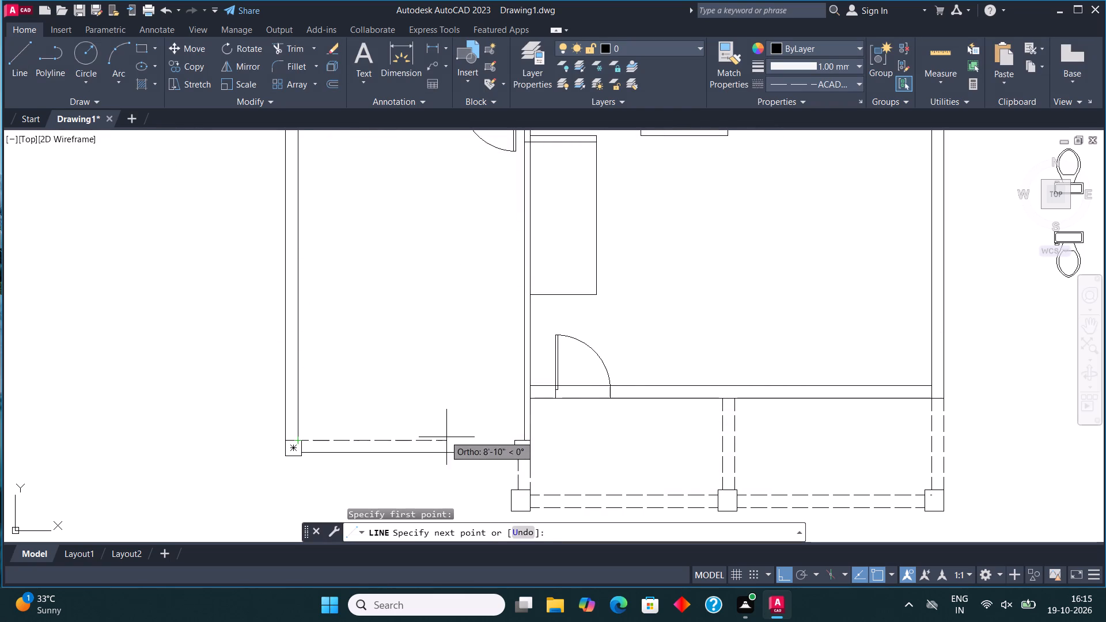
pyautogui.click(518, 436)
pyautogui.press('Escape')
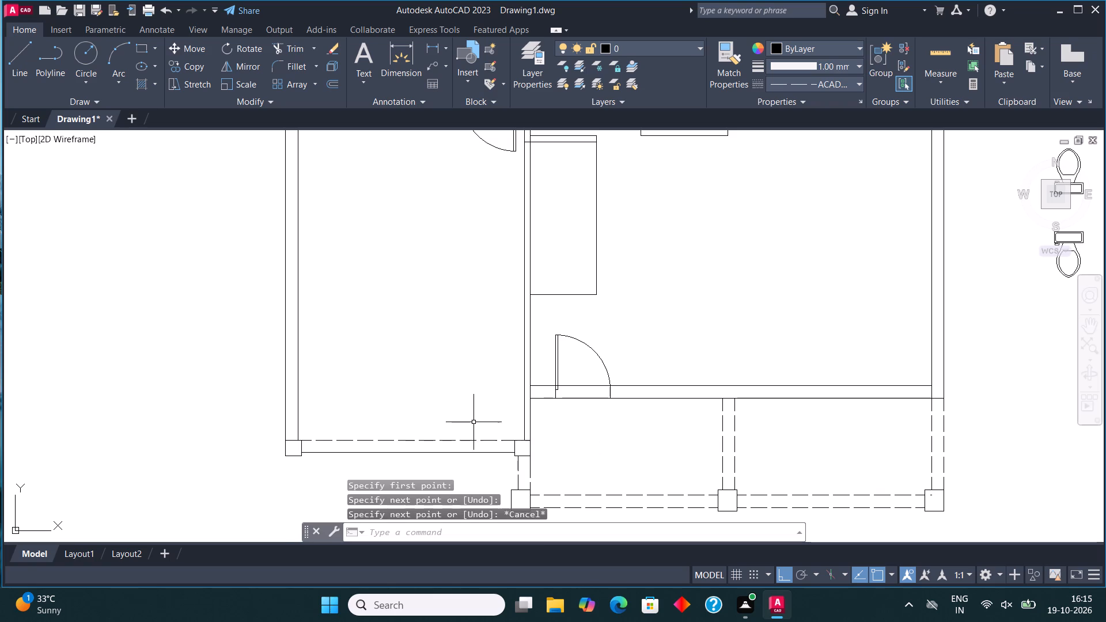
# Draw a dashed rectangle in the lower-left room, rising from the dashed line between the two columns.
pyautogui.click(141, 42)
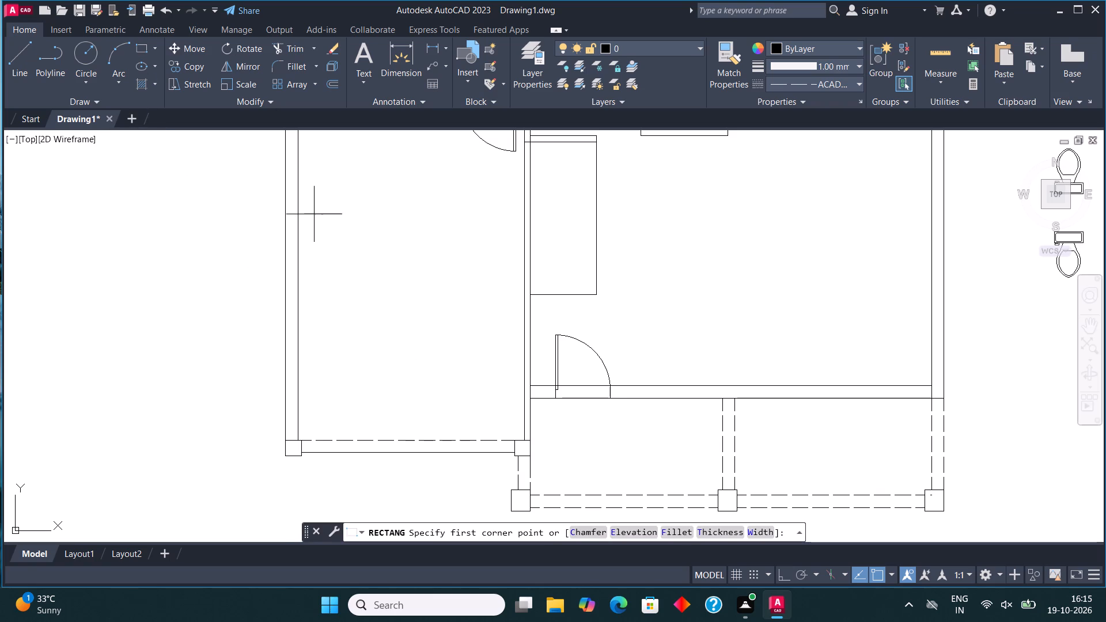
pyautogui.click(312, 435)
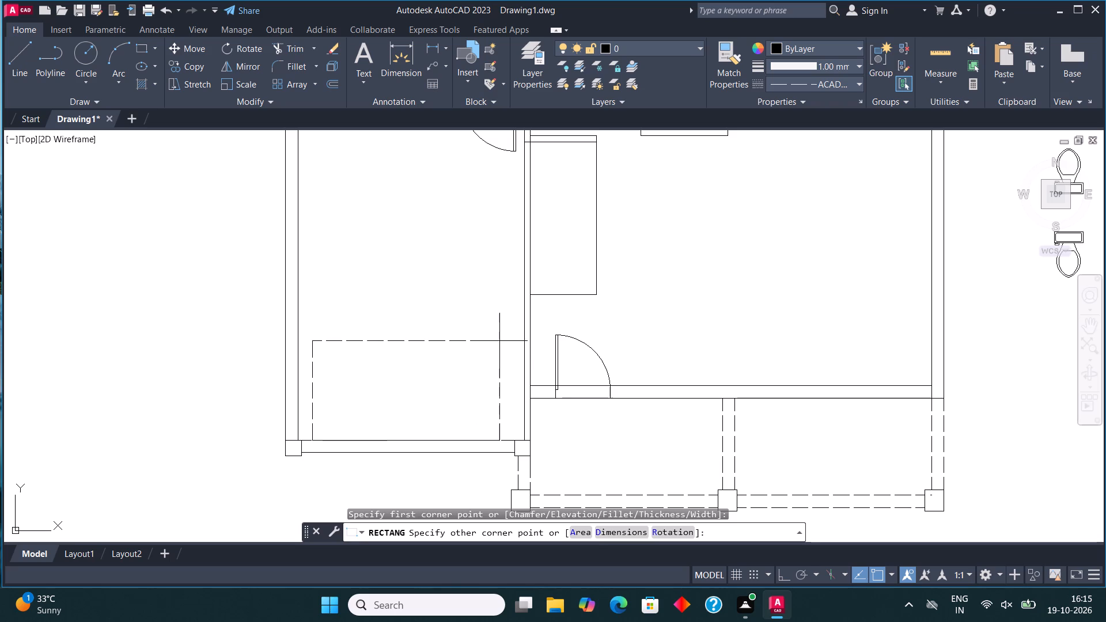
pyautogui.click(501, 307)
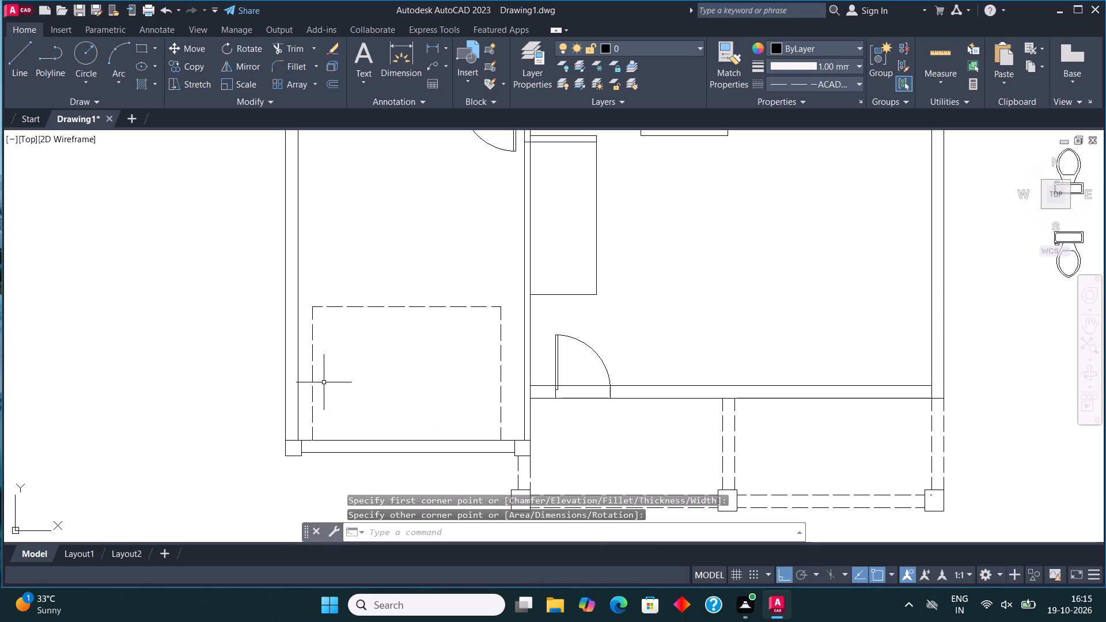
# Stretch the dashed rectangle's left edge slightly inward so its gaps to the two side walls are about equal.
pyautogui.click(313, 368)
pyautogui.scroll(3, 312, 368)
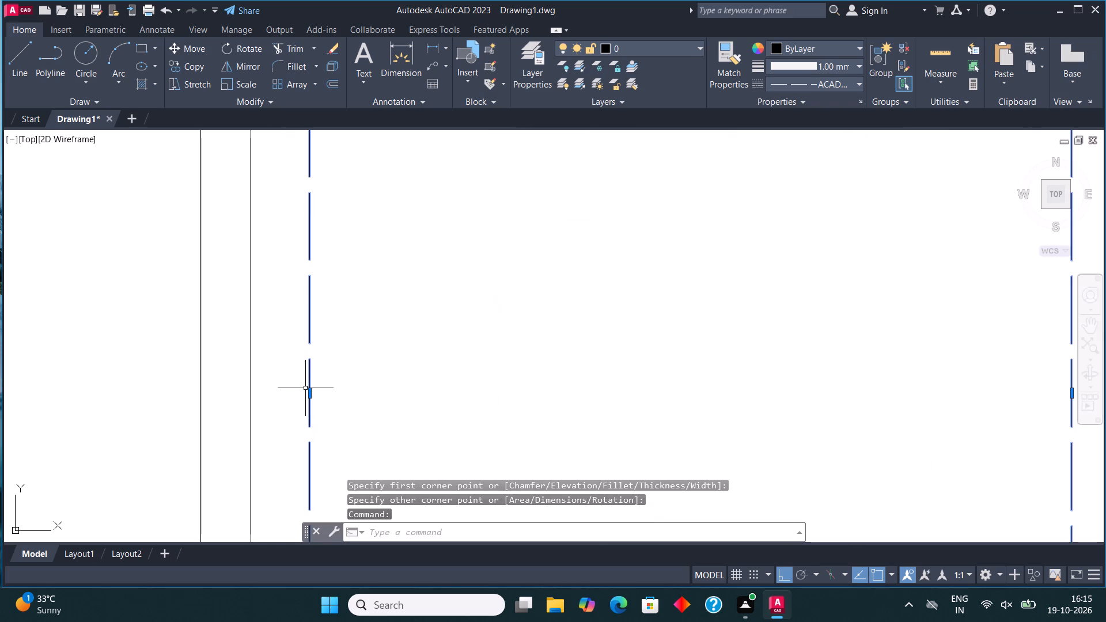
pyautogui.click(309, 392)
pyautogui.click(346, 400)
pyautogui.scroll(-3, 343, 379)
pyautogui.press('Escape')
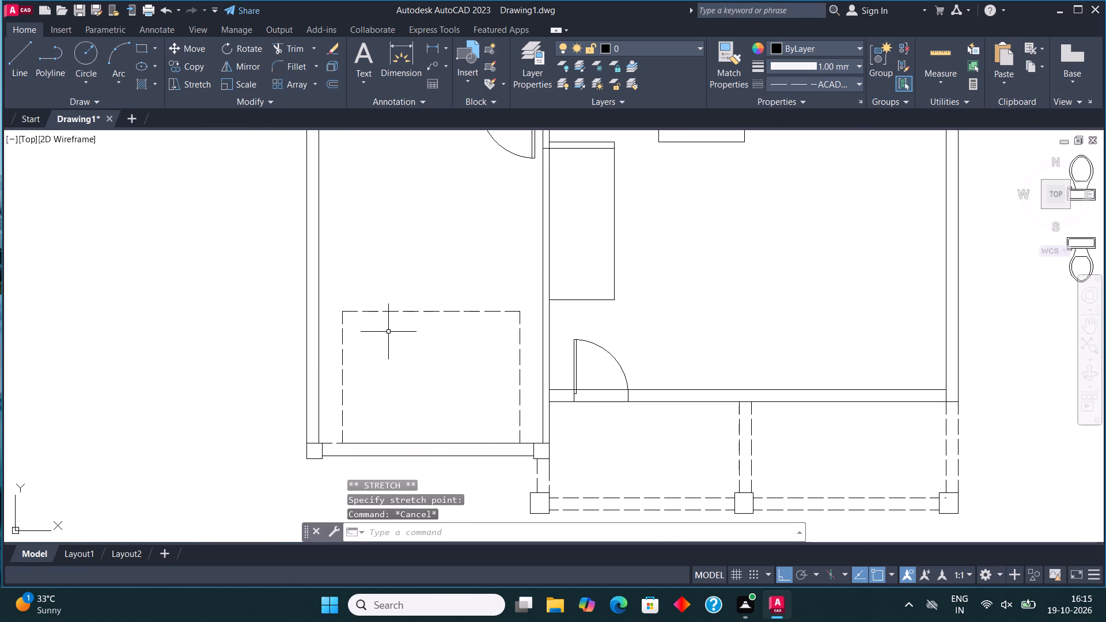
# Draw both corner-to-corner diagonals across the dashed rectangle in the lower-left room.
pyautogui.click(16, 59)
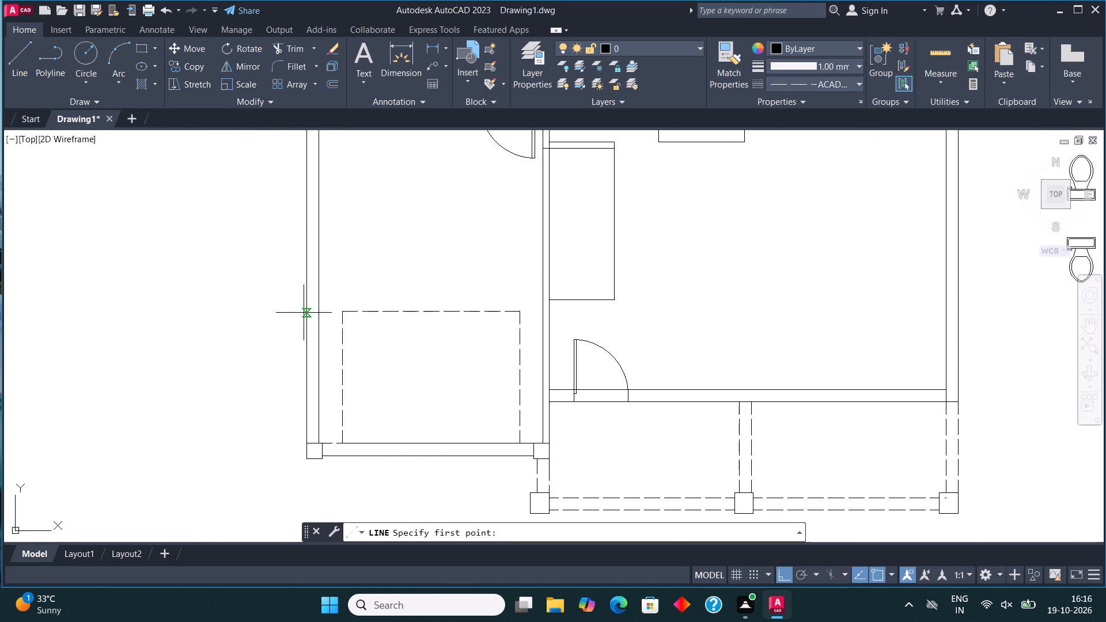
pyautogui.click(345, 442)
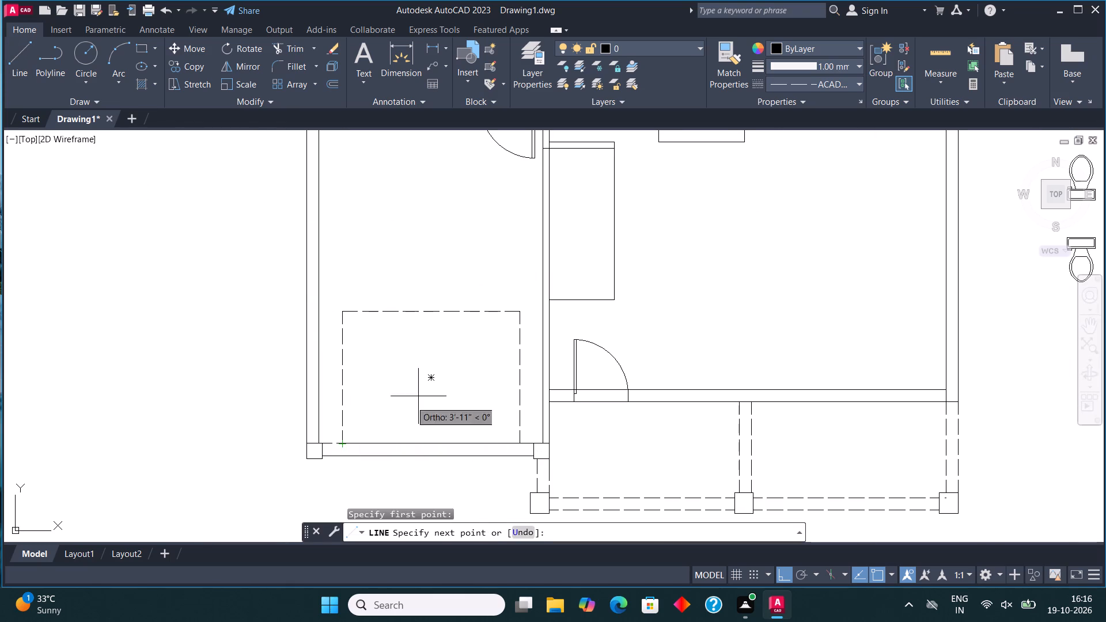
pyautogui.click(518, 318)
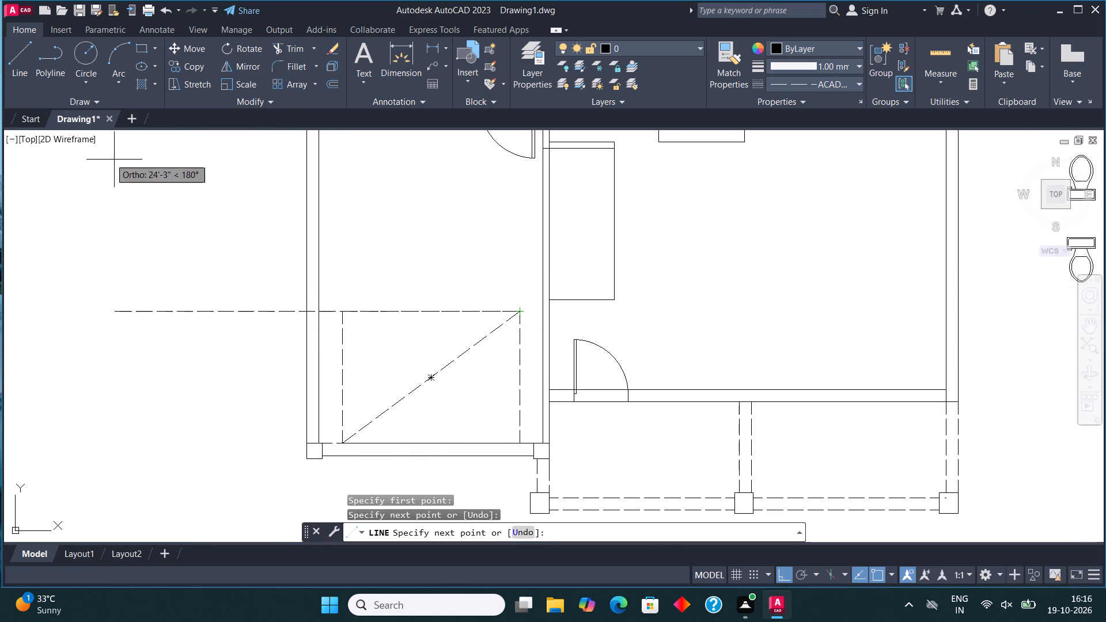
pyautogui.click(17, 48)
pyautogui.click(346, 312)
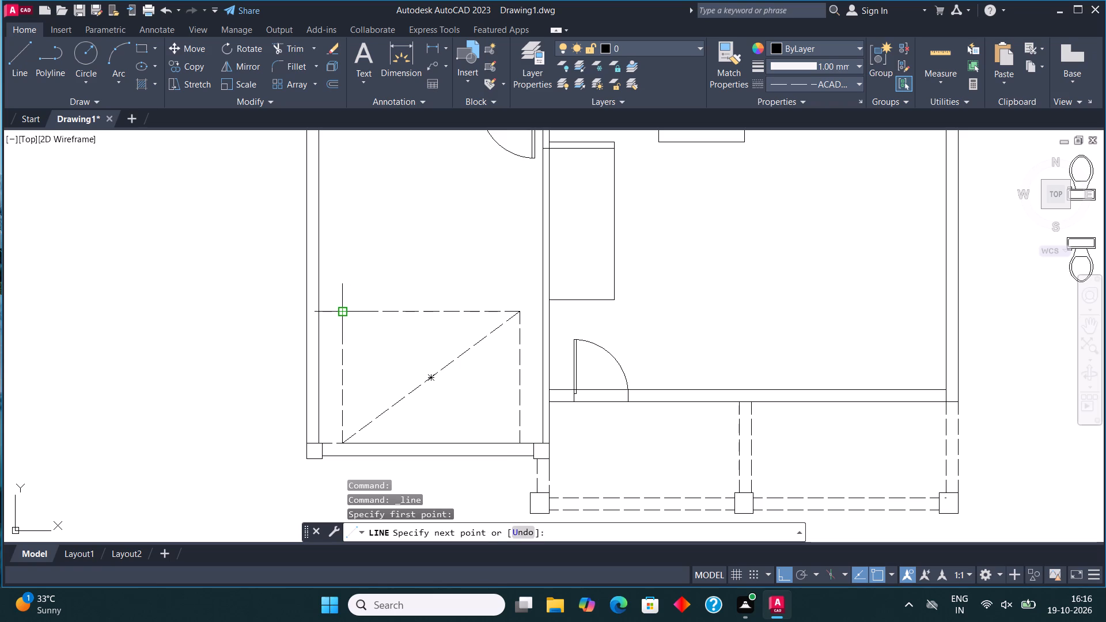
pyautogui.click(520, 446)
pyautogui.press('Escape')
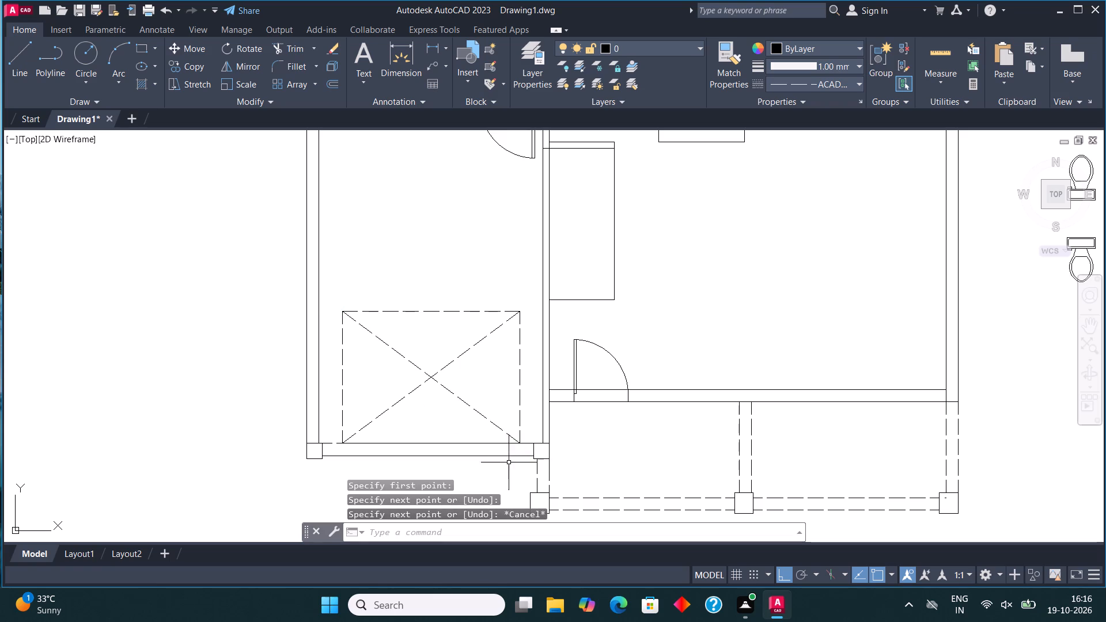
# Offset the top line of the narrow rectangle beside the central wall 10" downward.
pyautogui.scroll(-2, 486, 411)
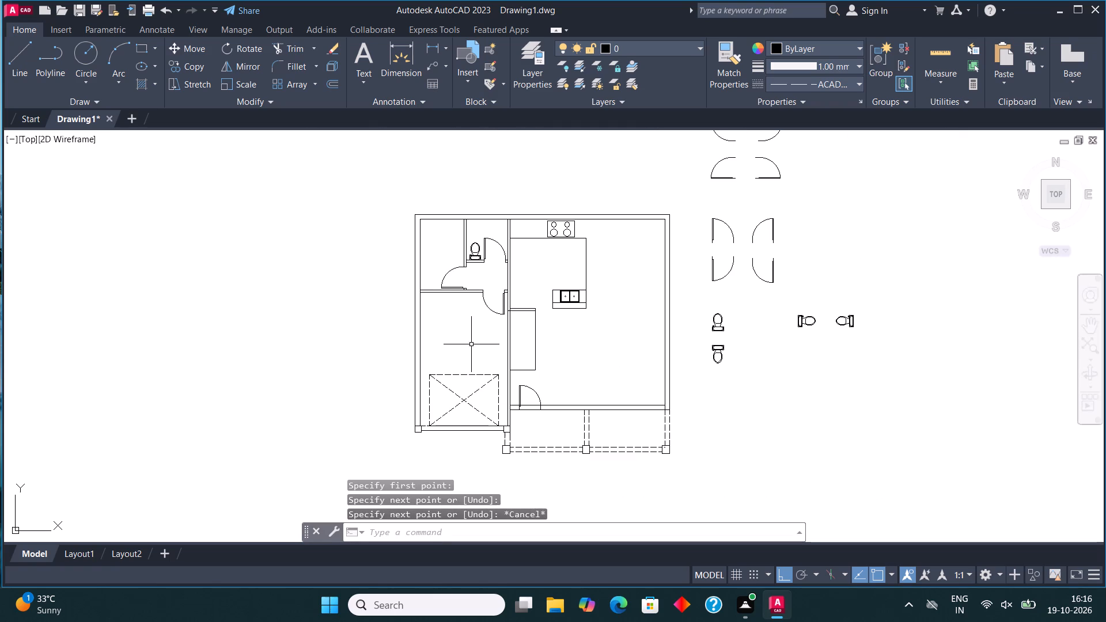
pyautogui.moveTo(442, 331); pyautogui.dragTo(368, 290, button='middle')
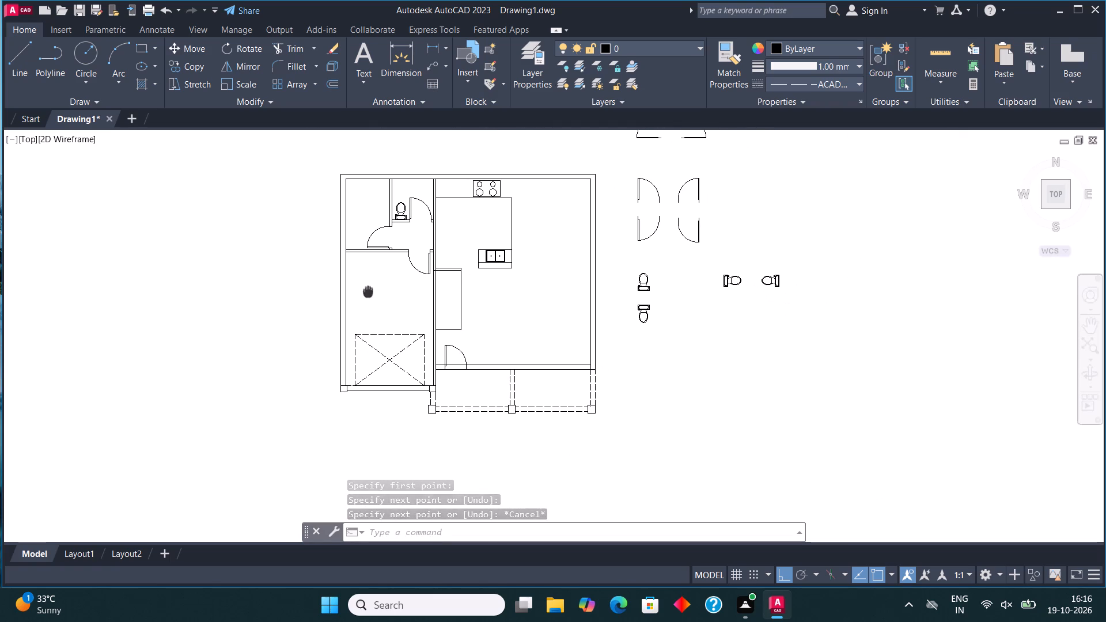
pyautogui.moveTo(368, 290); pyautogui.dragTo(368, 289, button='middle')
pyautogui.scroll(3, 435, 266)
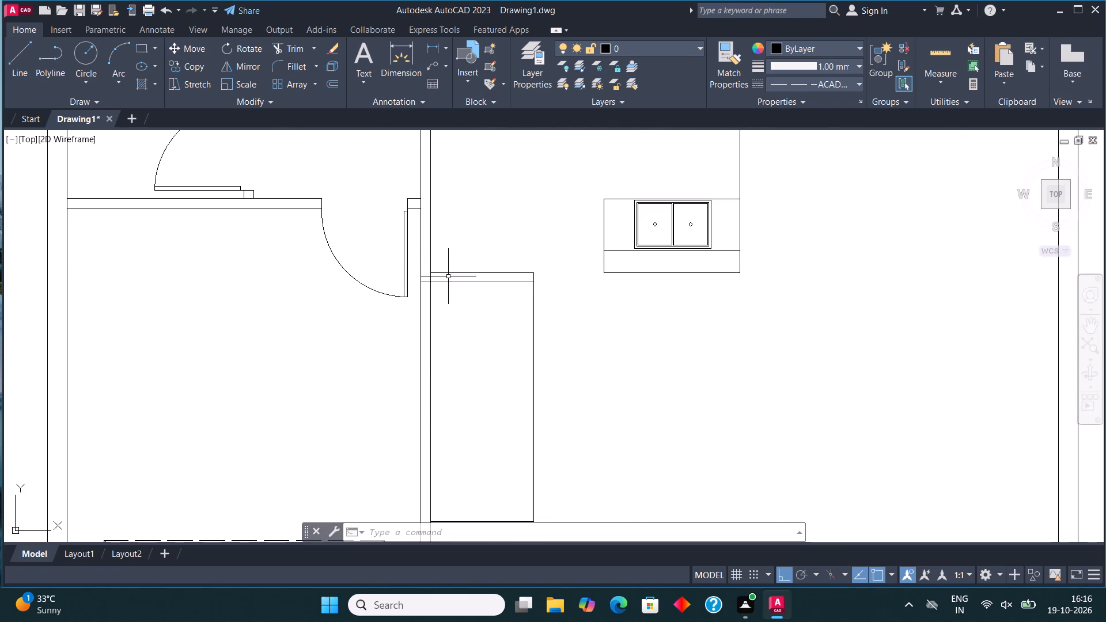
pyautogui.click(460, 282)
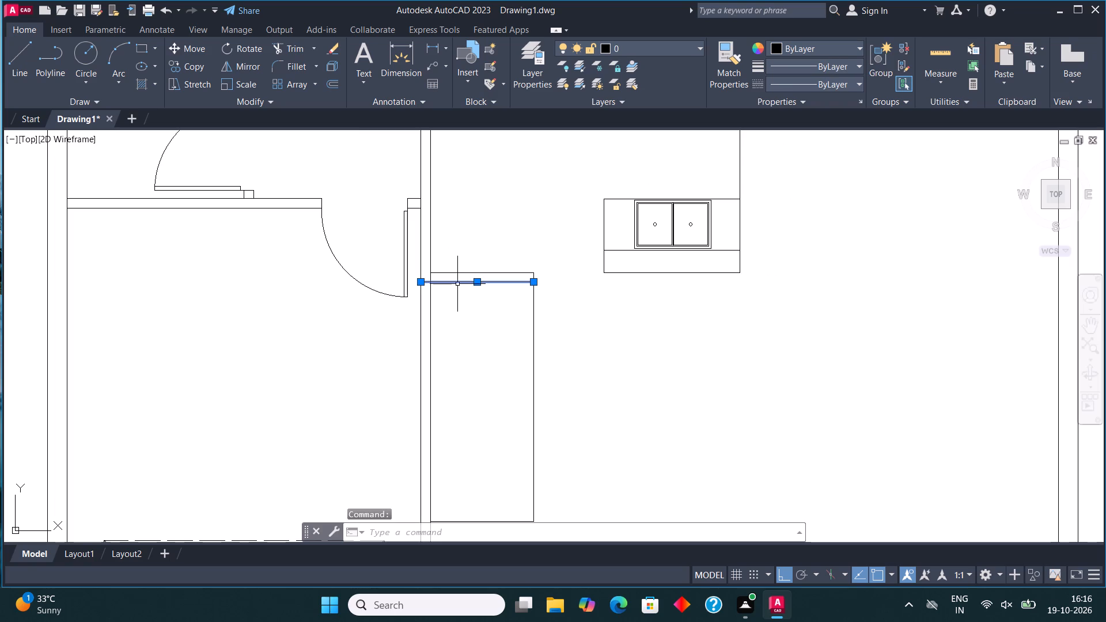
pyautogui.press('Escape')
pyautogui.scroll(3, 442, 282)
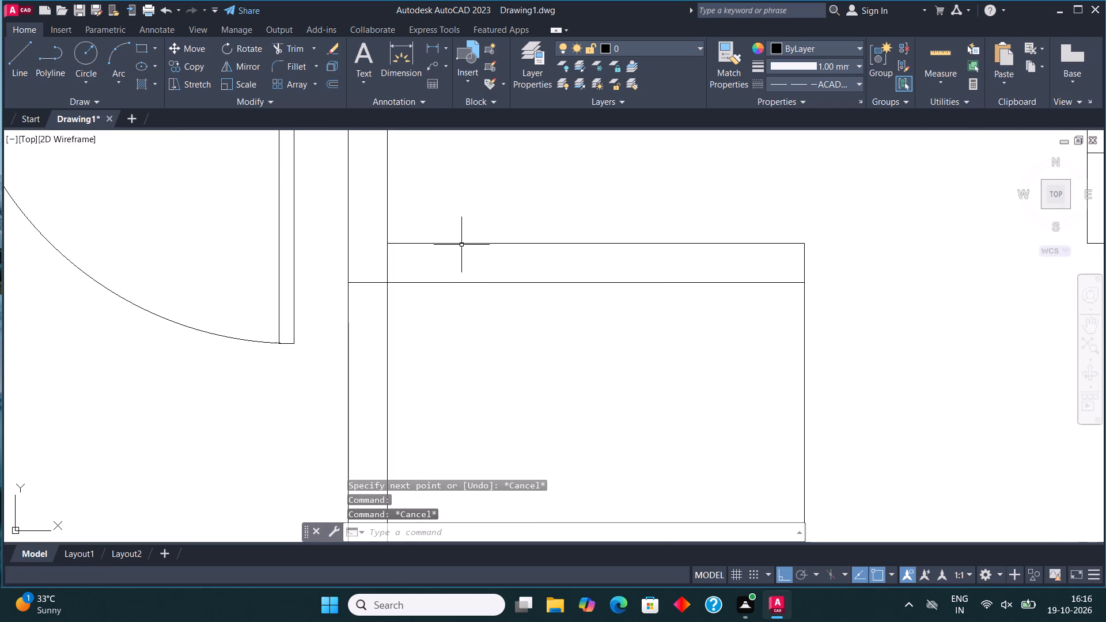
pyautogui.click(464, 243)
pyautogui.scroll(-2, 427, 323)
pyautogui.moveTo(496, 322); pyautogui.dragTo(454, 304, button='middle')
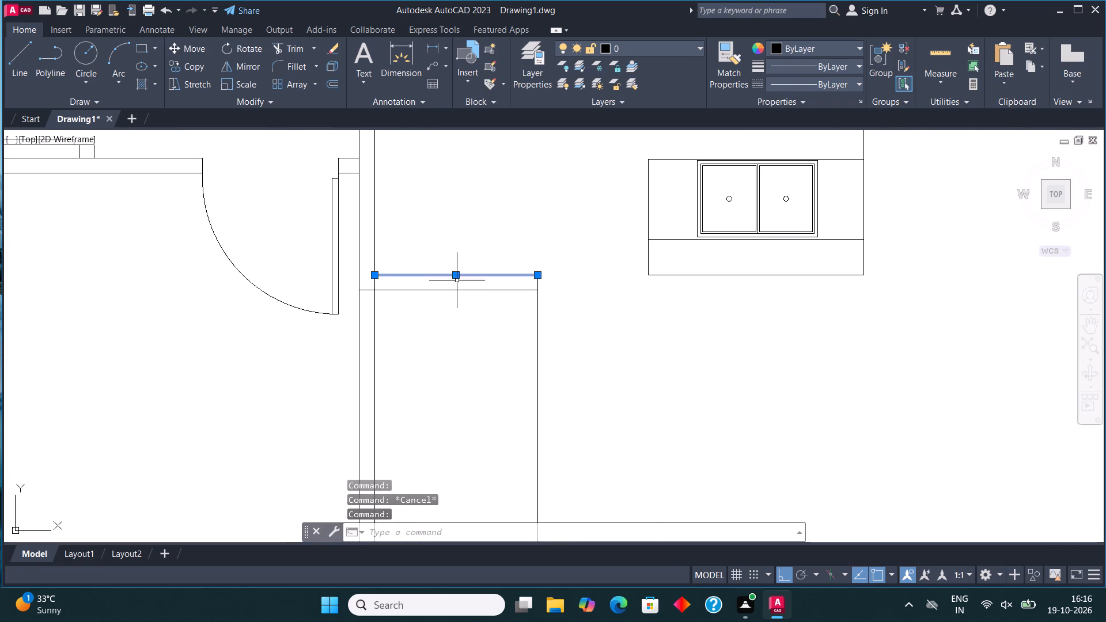
pyautogui.click(331, 80)
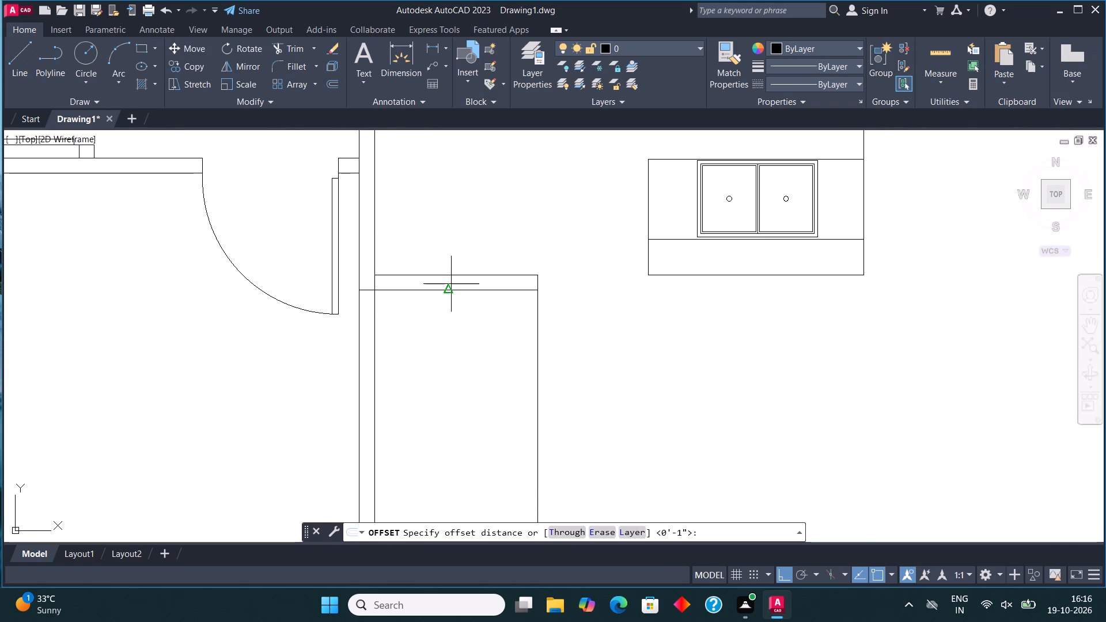
pyautogui.click(444, 272)
pyautogui.press('1')
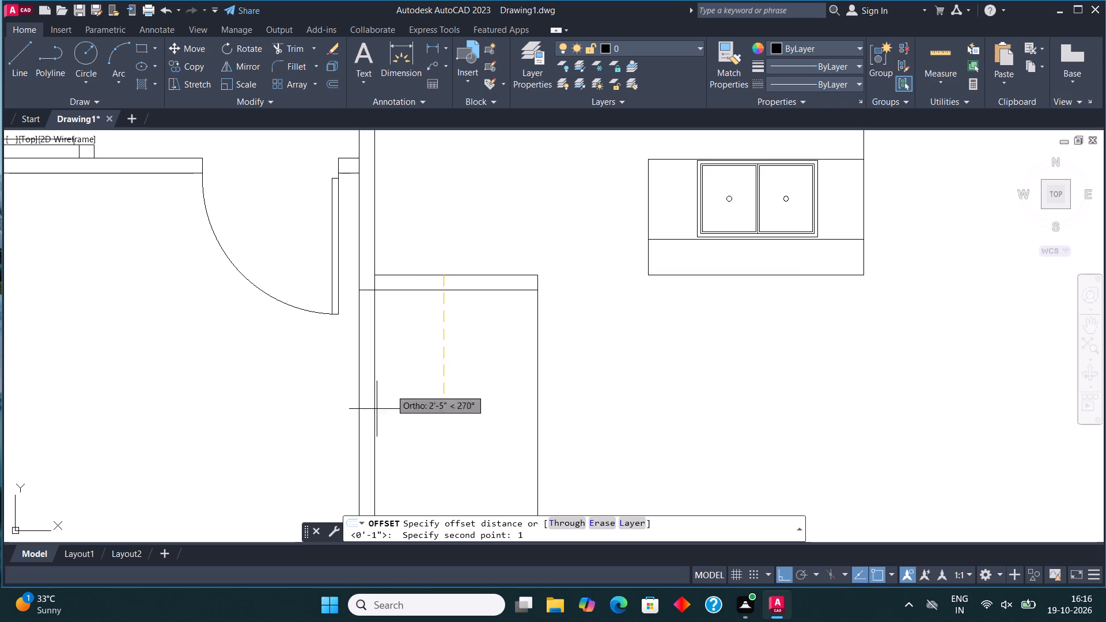
pyautogui.write('0"')
pyautogui.press('Return')
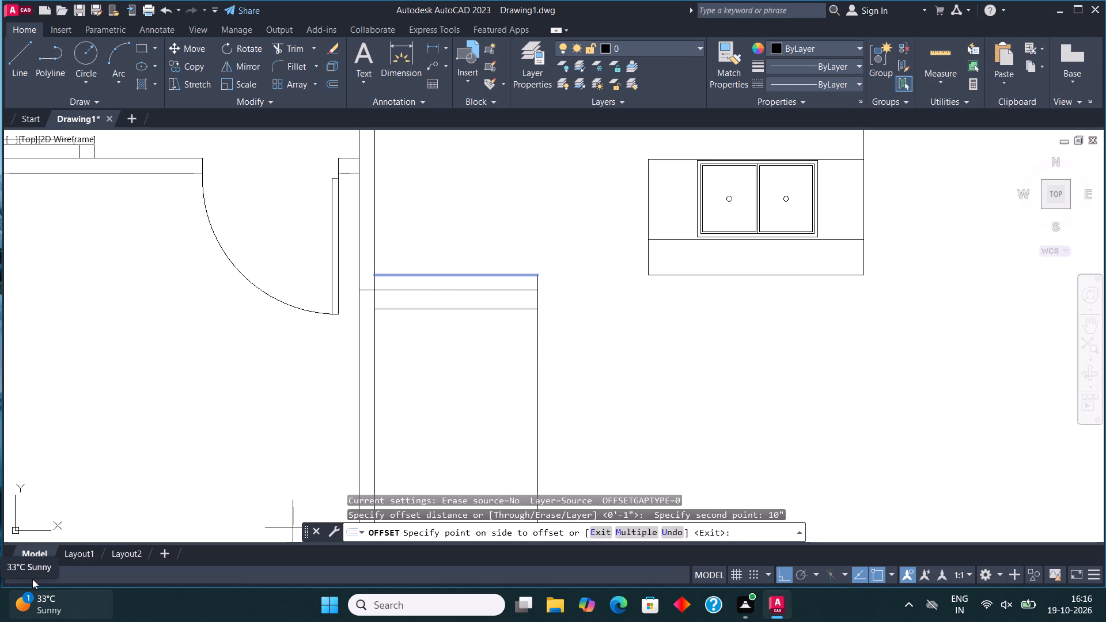
pyautogui.click(406, 392)
# Offset each successive stair line 10" downward inside the narrow rectangle beside the central wall, adding five tread lines.
pyautogui.scroll(-1, 403, 352)
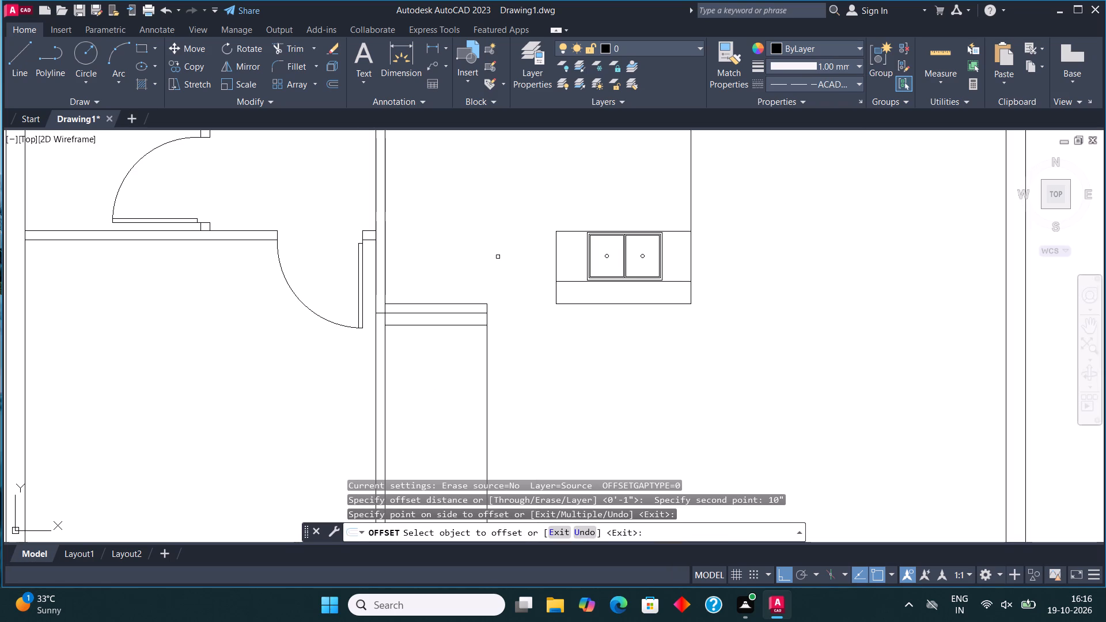
pyautogui.moveTo(484, 243); pyautogui.dragTo(459, 116, button='middle')
pyautogui.click(415, 198)
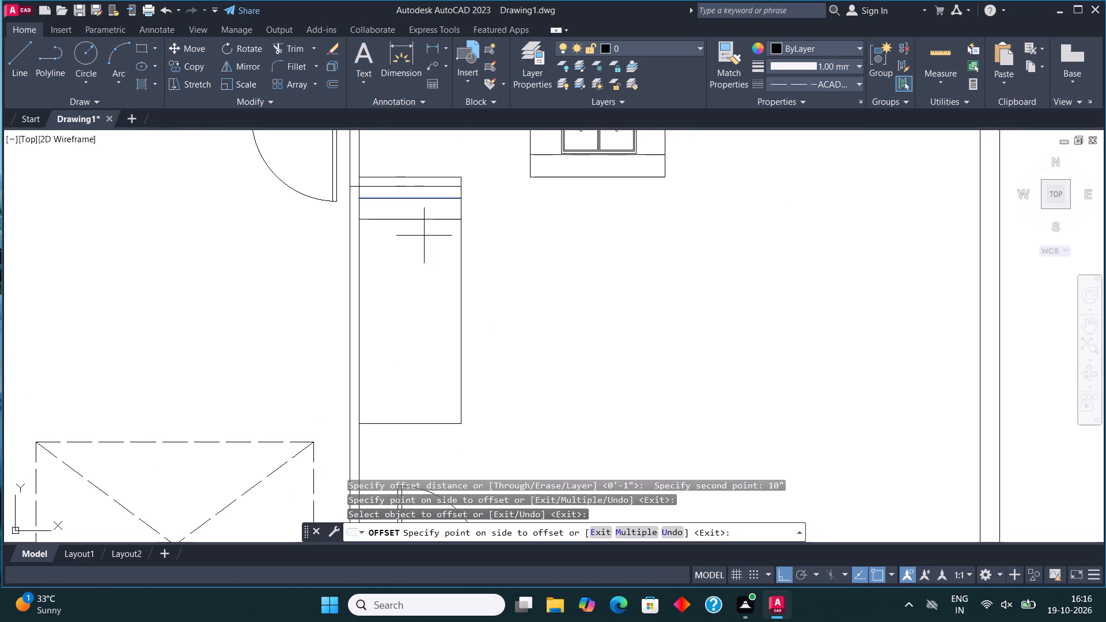
pyautogui.click(424, 236)
pyautogui.click(425, 217)
pyautogui.click(426, 219)
pyautogui.click(426, 236)
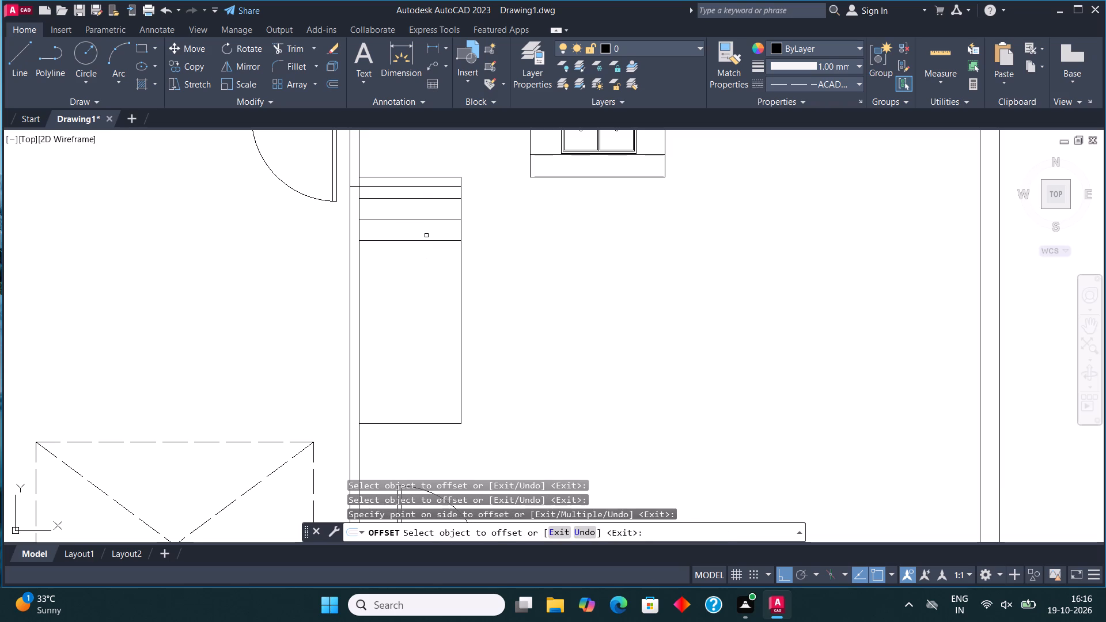
pyautogui.click(426, 240)
pyautogui.click(429, 255)
pyautogui.click(429, 263)
pyautogui.click(430, 271)
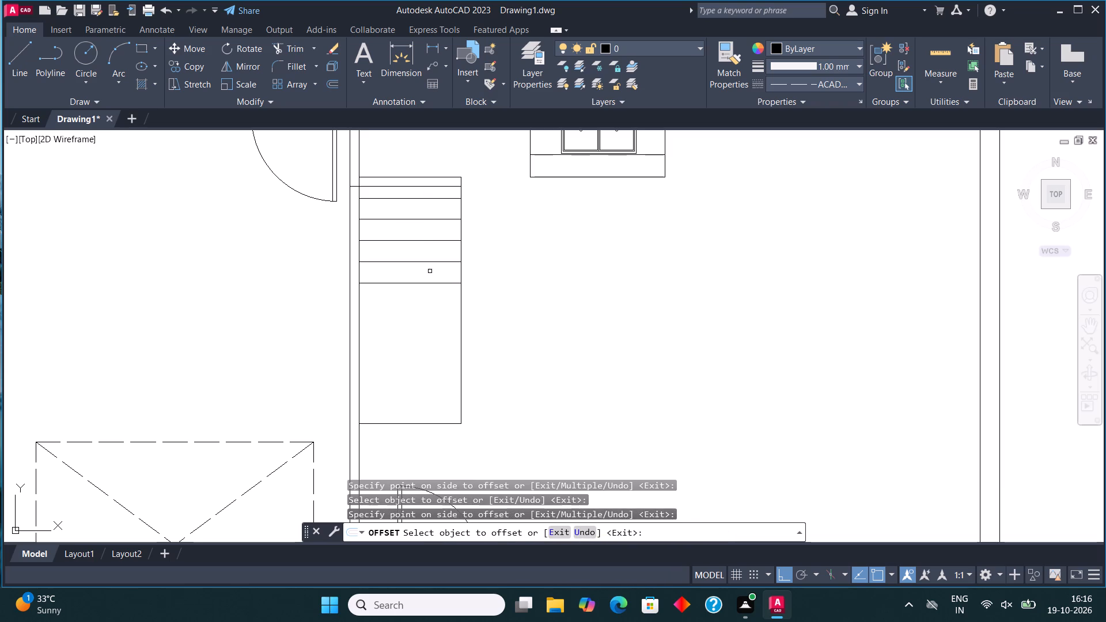
pyautogui.click(430, 285)
pyautogui.click(429, 296)
# Continue offsetting each lowest tread line 10" downward, adding five more lines until the narrow rectangle is filled.
pyautogui.click(429, 305)
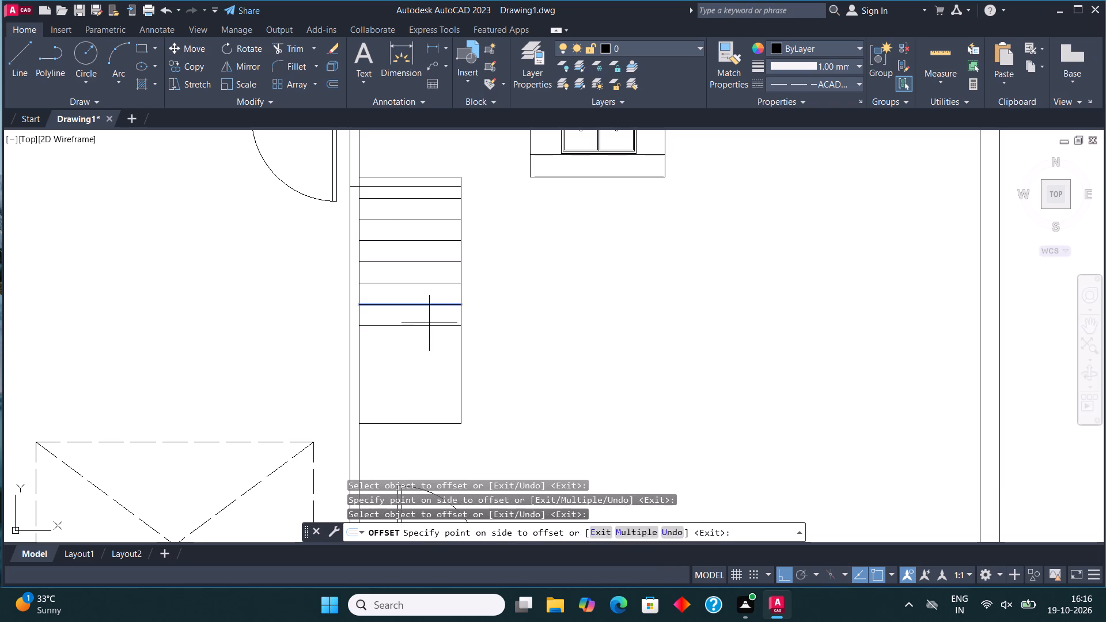
pyautogui.click(429, 323)
pyautogui.click(429, 328)
pyautogui.click(429, 328)
pyautogui.click(428, 325)
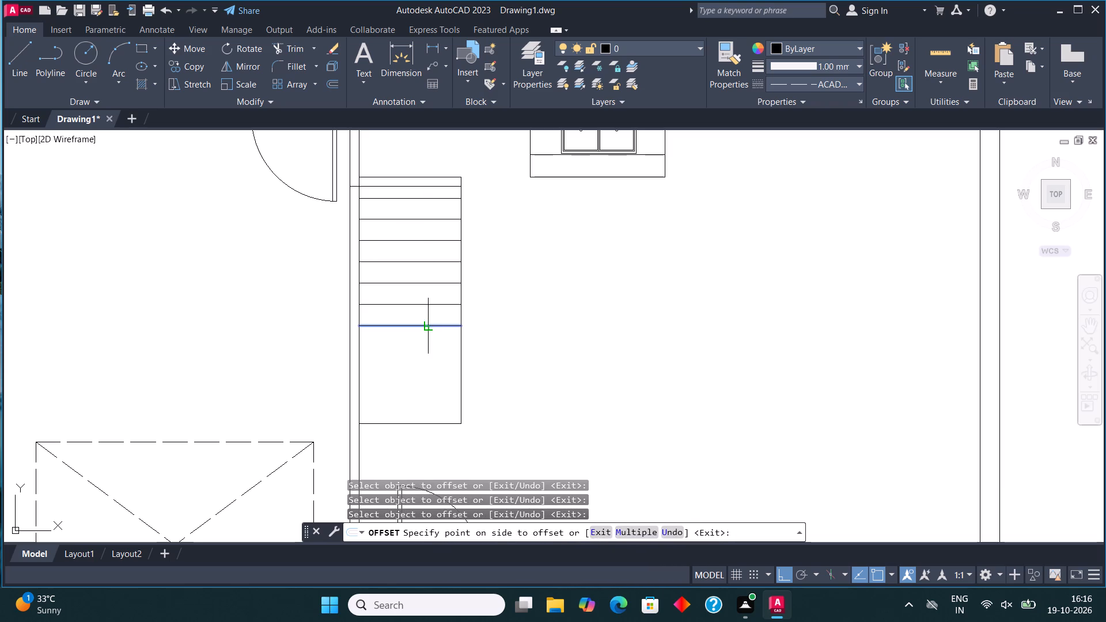
pyautogui.click(428, 343)
pyautogui.click(423, 349)
pyautogui.click(421, 357)
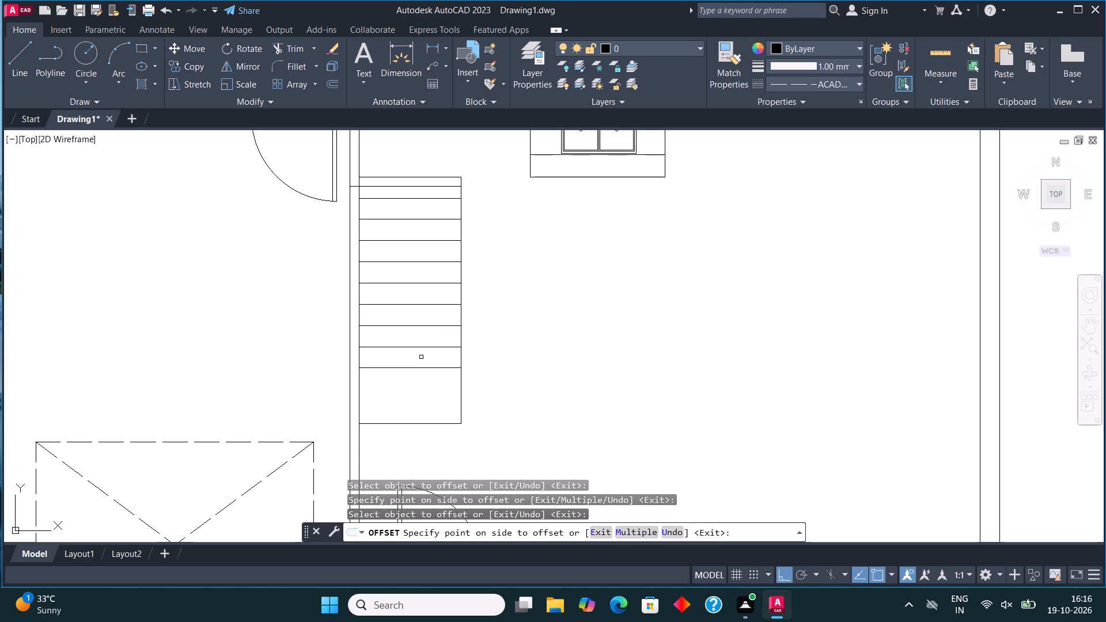
pyautogui.click(419, 358)
pyautogui.click(415, 370)
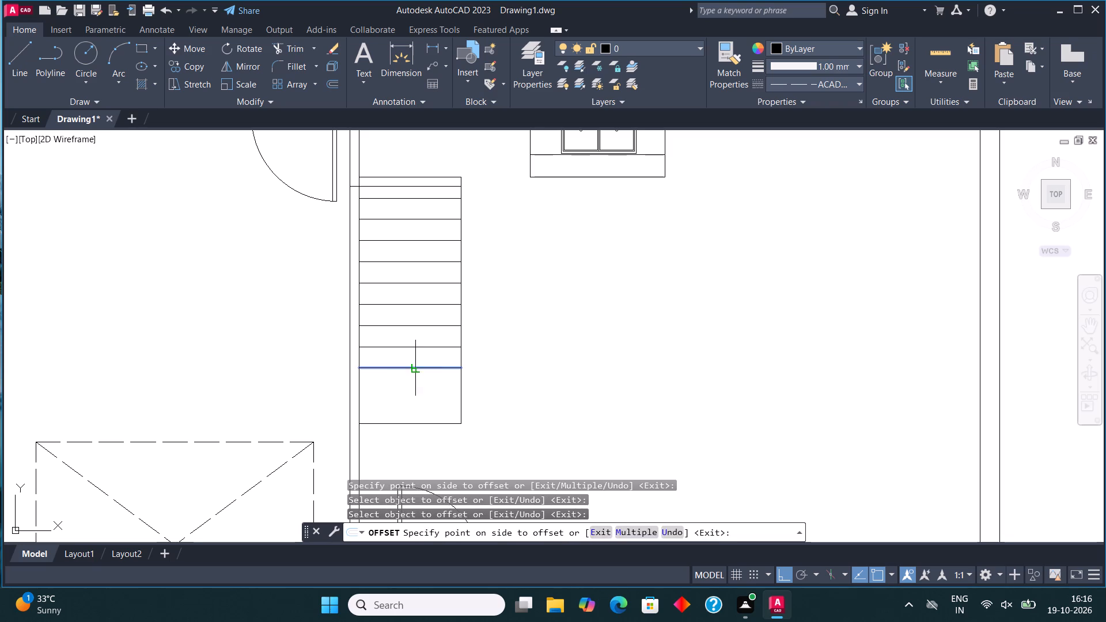
pyautogui.click(415, 381)
pyautogui.click(414, 391)
pyautogui.click(414, 408)
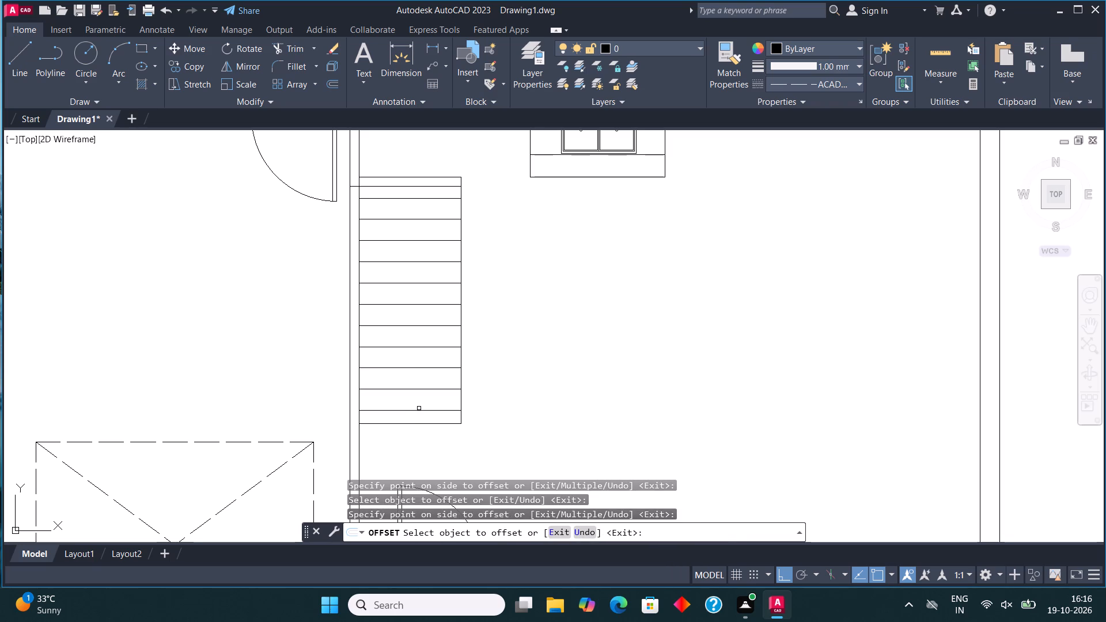
pyautogui.click(419, 408)
pyautogui.scroll(-5, 419, 411)
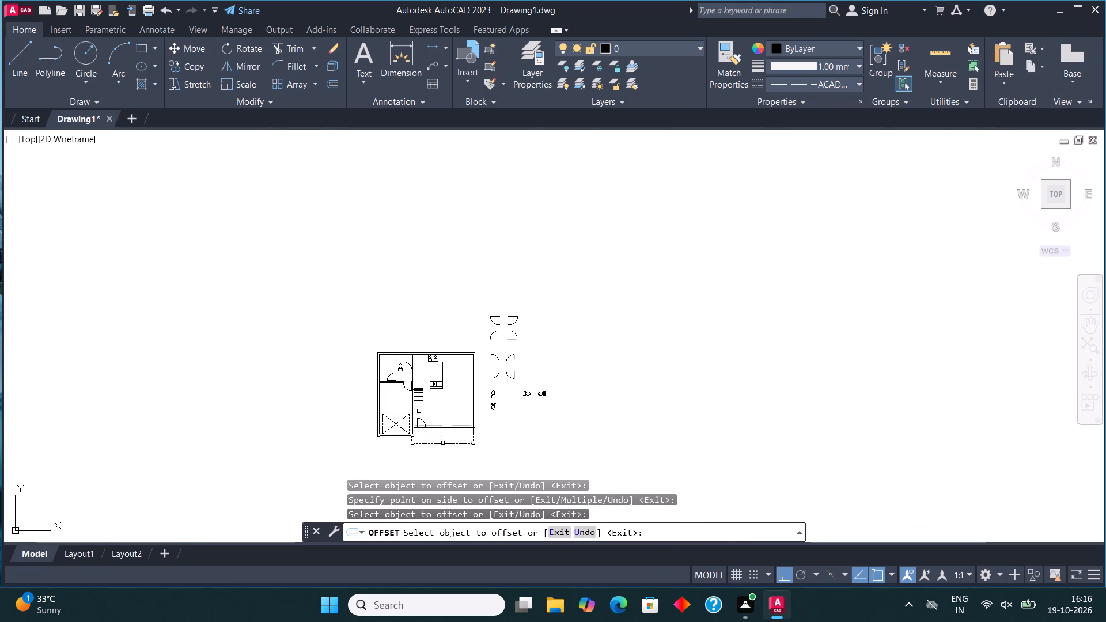
pyautogui.scroll(4, 419, 411)
pyautogui.press('Escape')
# Trim away the stair outline's bottom edge and the leftover side stub below the last tread line.
pyautogui.click(293, 51)
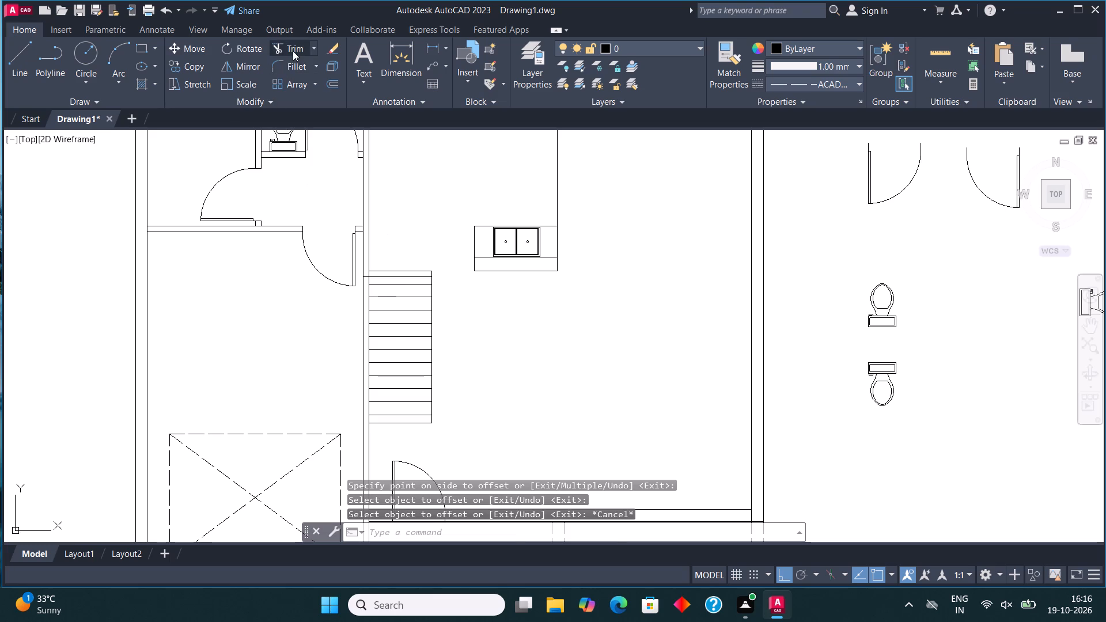
pyautogui.click(419, 424)
pyautogui.click(415, 423)
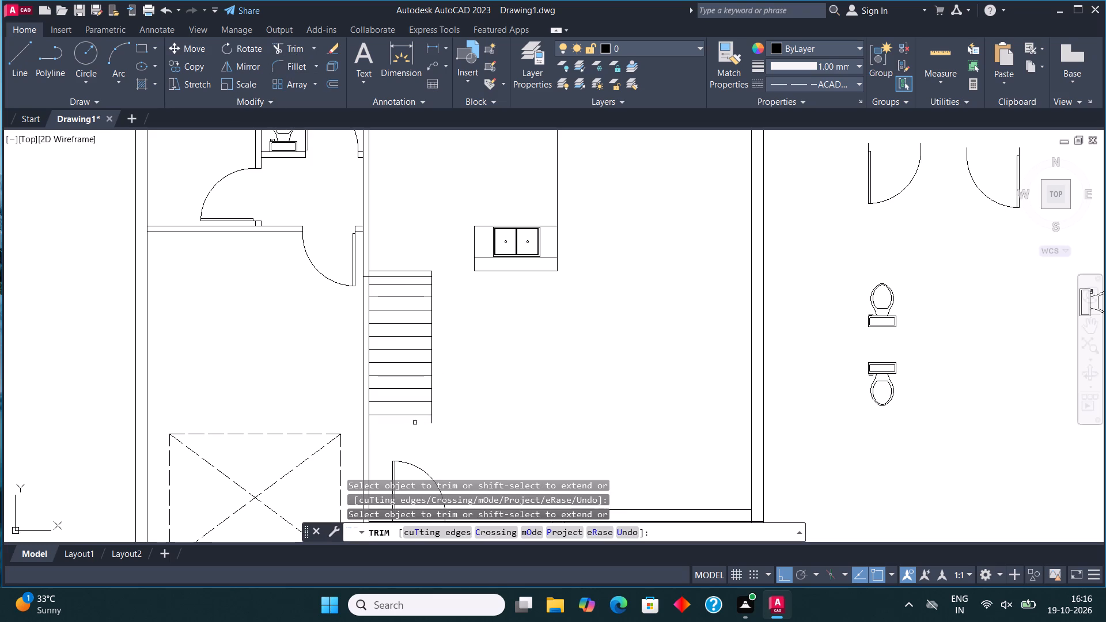
pyautogui.click(431, 422)
# Trim the stray horizontal line crossing the top stair tread and the adjoining central wall.
pyautogui.scroll(3, 361, 278)
pyautogui.click(412, 271)
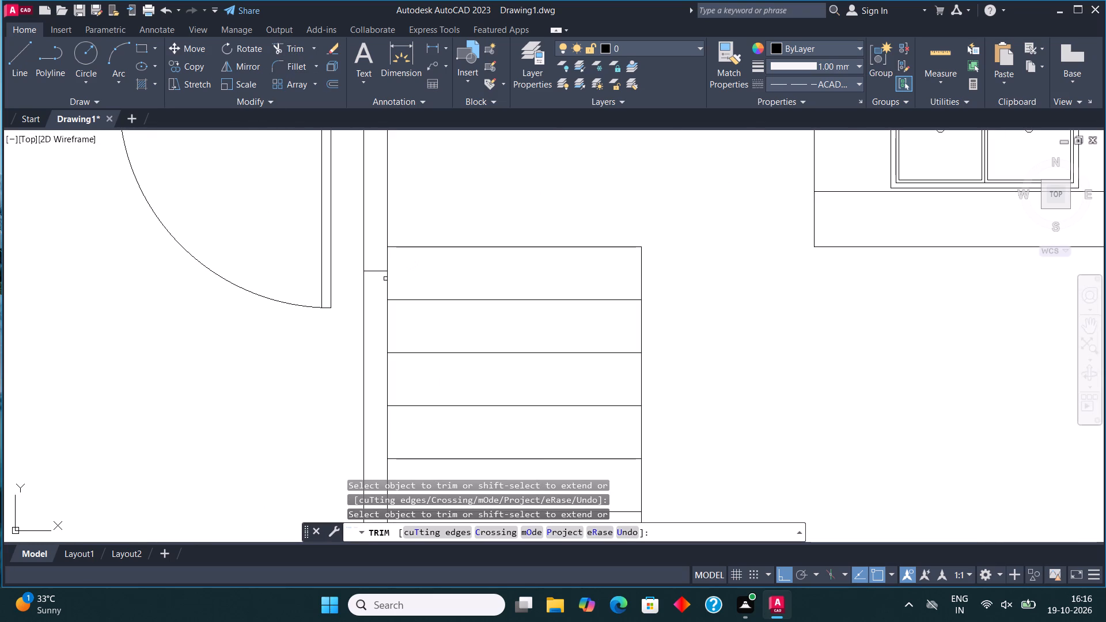
pyautogui.click(379, 271)
pyautogui.scroll(-3, 376, 271)
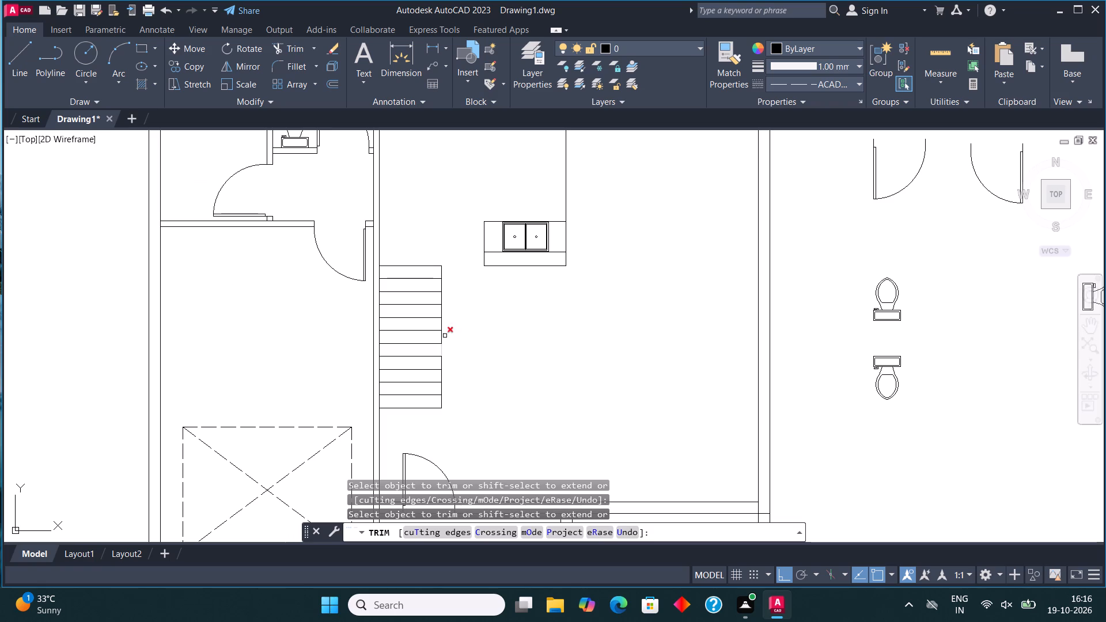
pyautogui.press('Escape')
# Draw a dashed rectangle above the stairs, from the central wall at the door's cross-wall level down to the stair's top line.
pyautogui.scroll(1, 426, 214)
pyautogui.moveTo(426, 214); pyautogui.dragTo(431, 240, button='middle')
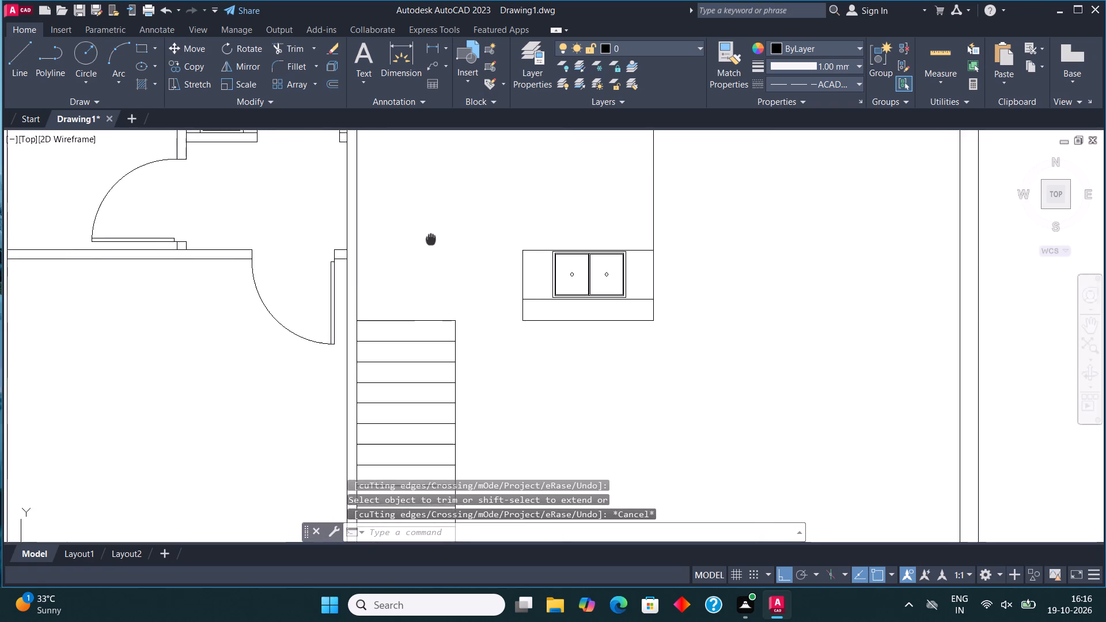
pyautogui.moveTo(431, 240); pyautogui.dragTo(430, 286, button='middle')
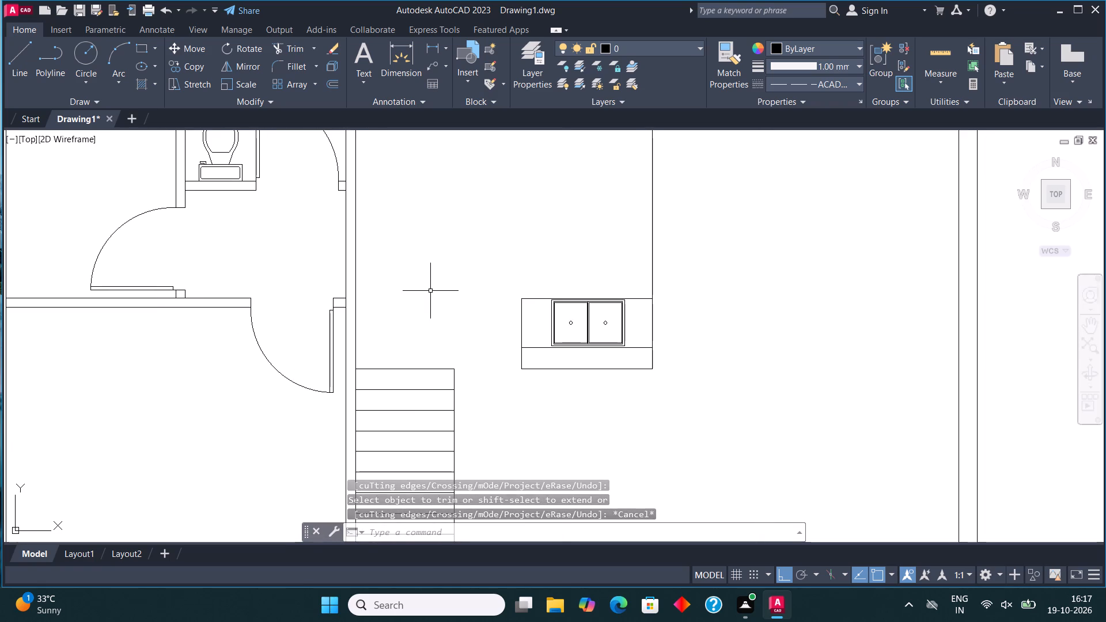
pyautogui.click(142, 45)
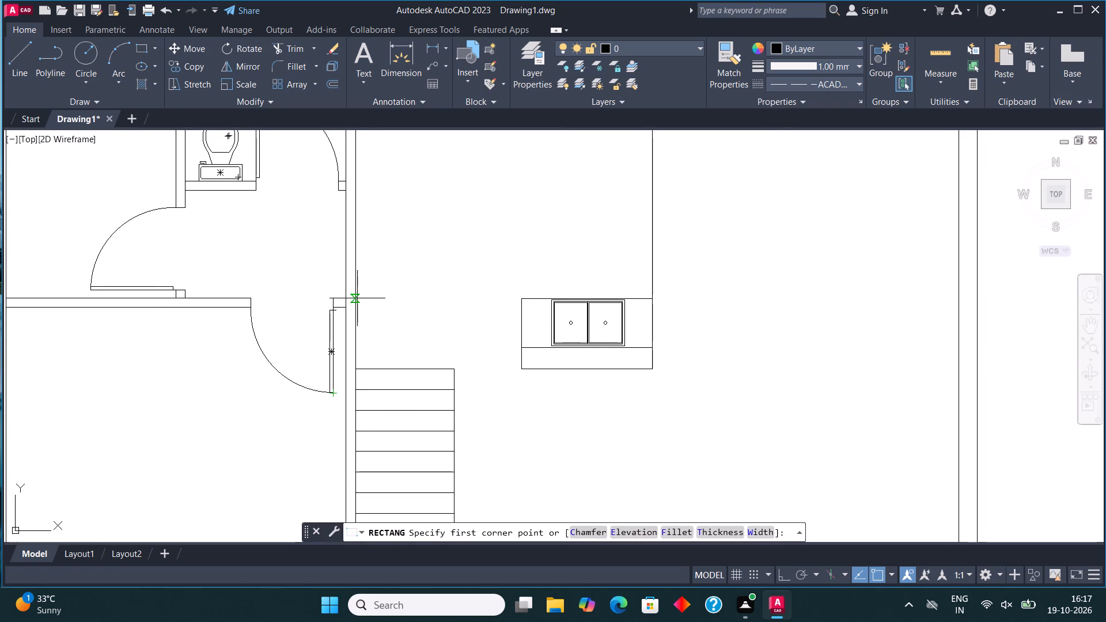
pyautogui.click(358, 298)
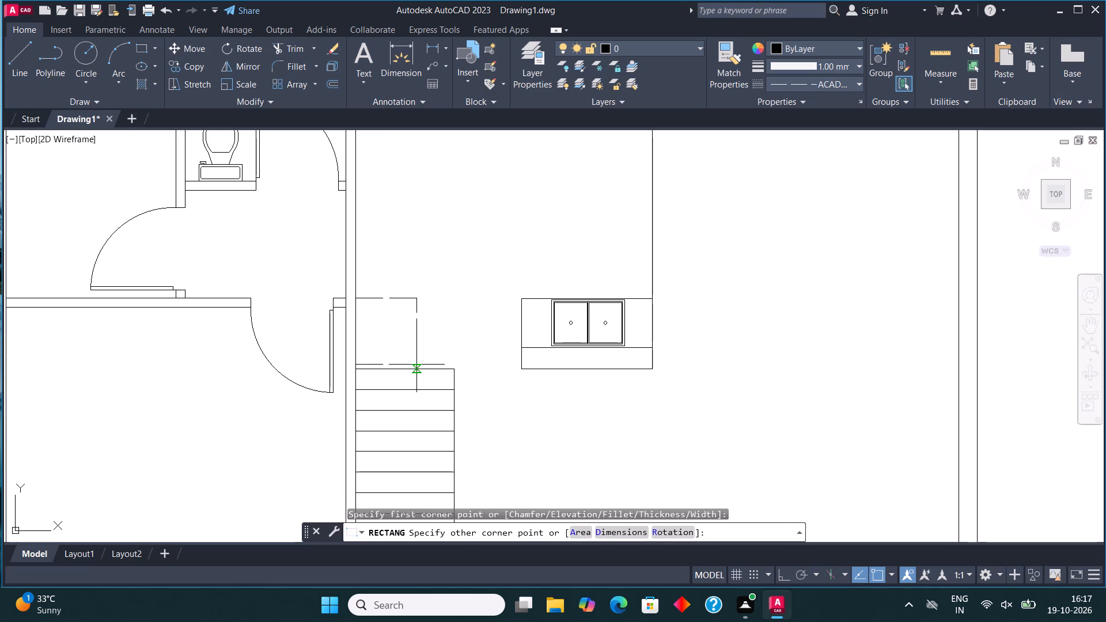
pyautogui.click(416, 365)
pyautogui.scroll(-1, 405, 345)
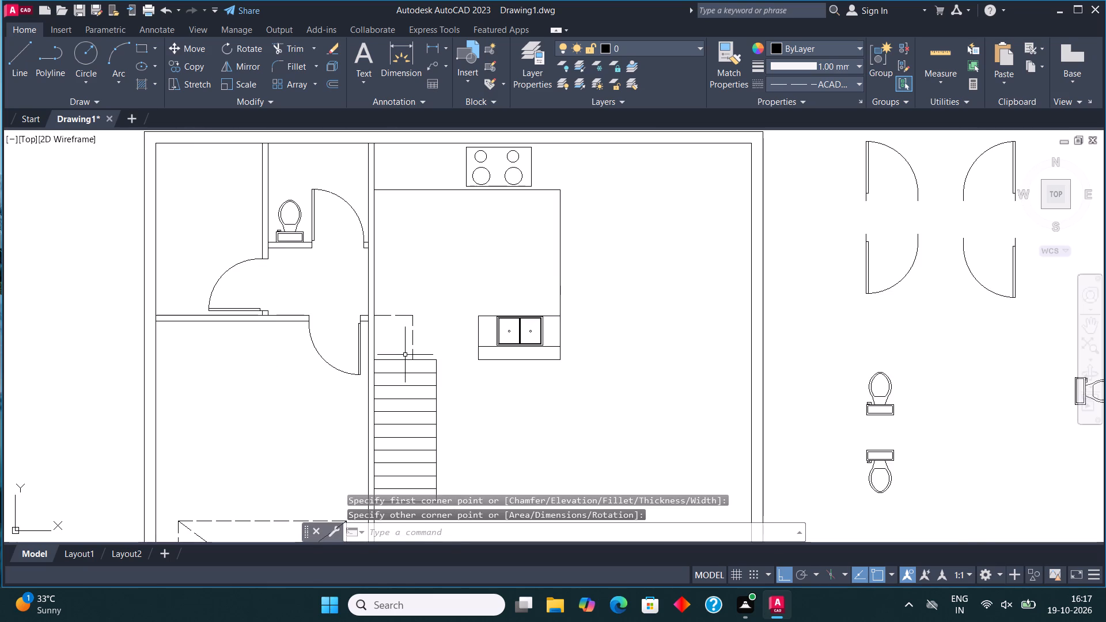
pyautogui.scroll(1, 405, 355)
pyautogui.scroll(-3, 405, 355)
pyautogui.moveTo(395, 348); pyautogui.dragTo(372, 343, button='middle')
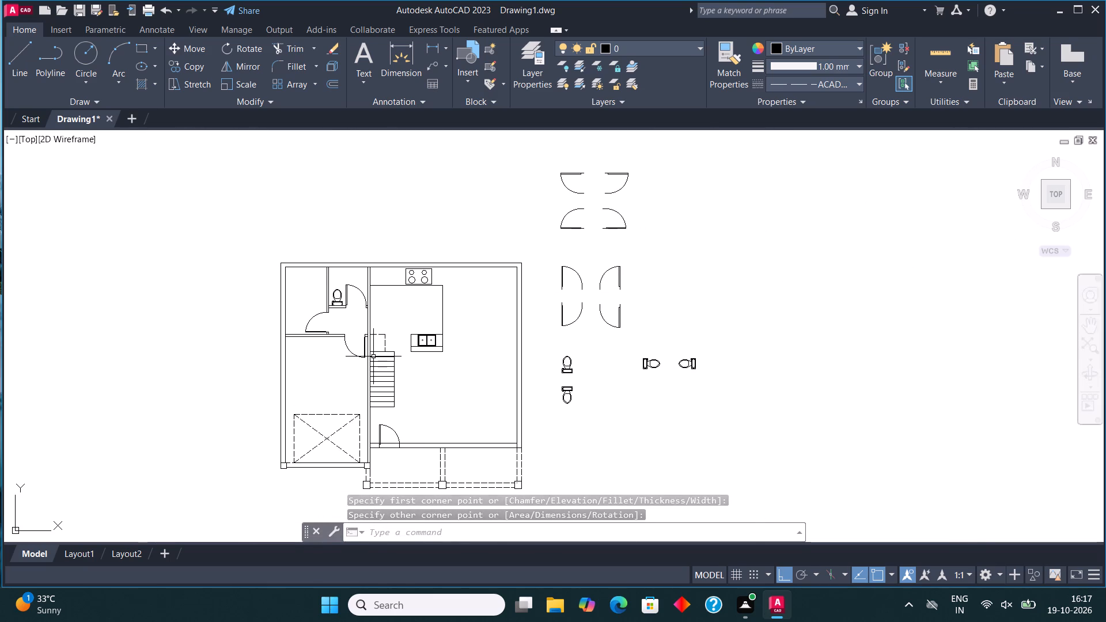
# Set the current linetype to ByLayer in the Linetype Manager.
pyautogui.write('LINE')
pyautogui.click(409, 390)
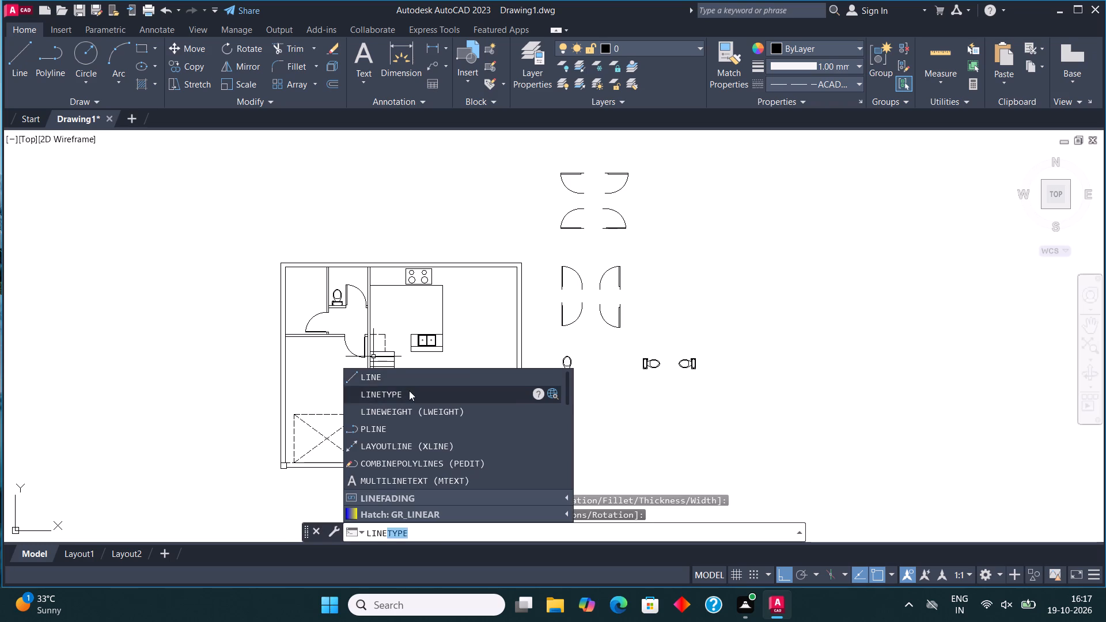
pyautogui.click(529, 252)
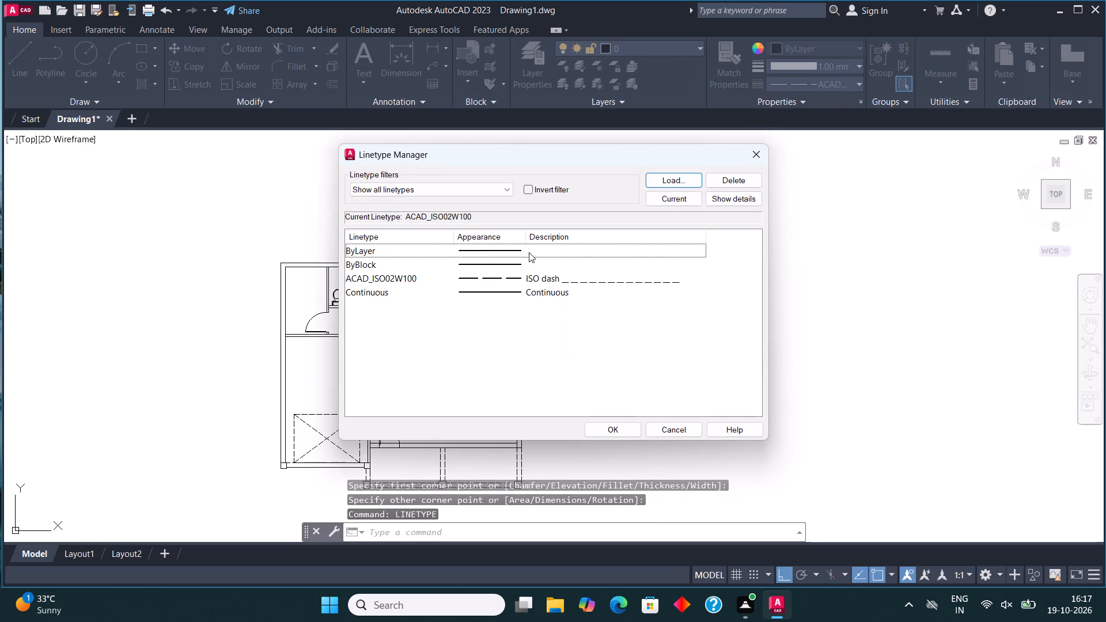
pyautogui.click(681, 196)
pyautogui.click(613, 425)
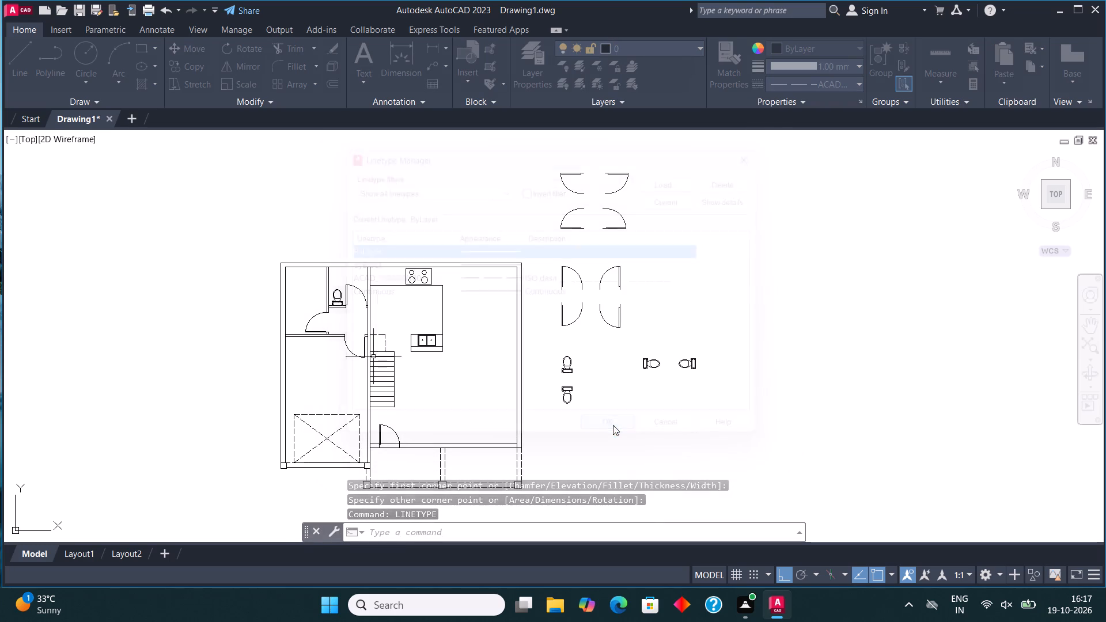
# Draw a vertical centre line along the stairs, from the seventh tread line above the bottom edge to just below the stairs.
pyautogui.click(27, 54)
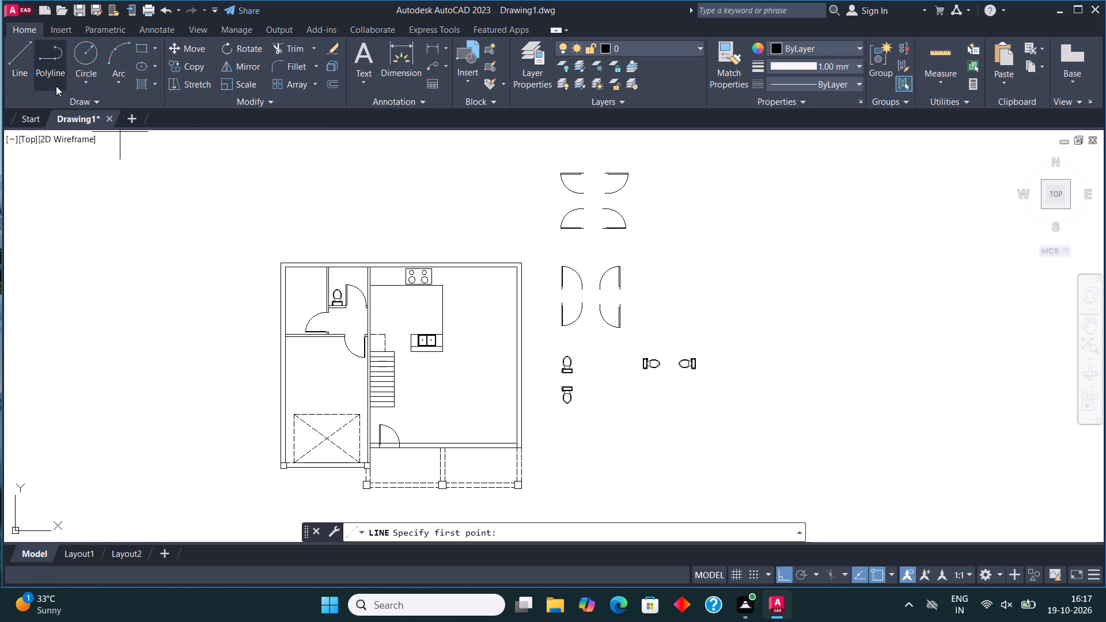
pyautogui.scroll(2, 406, 392)
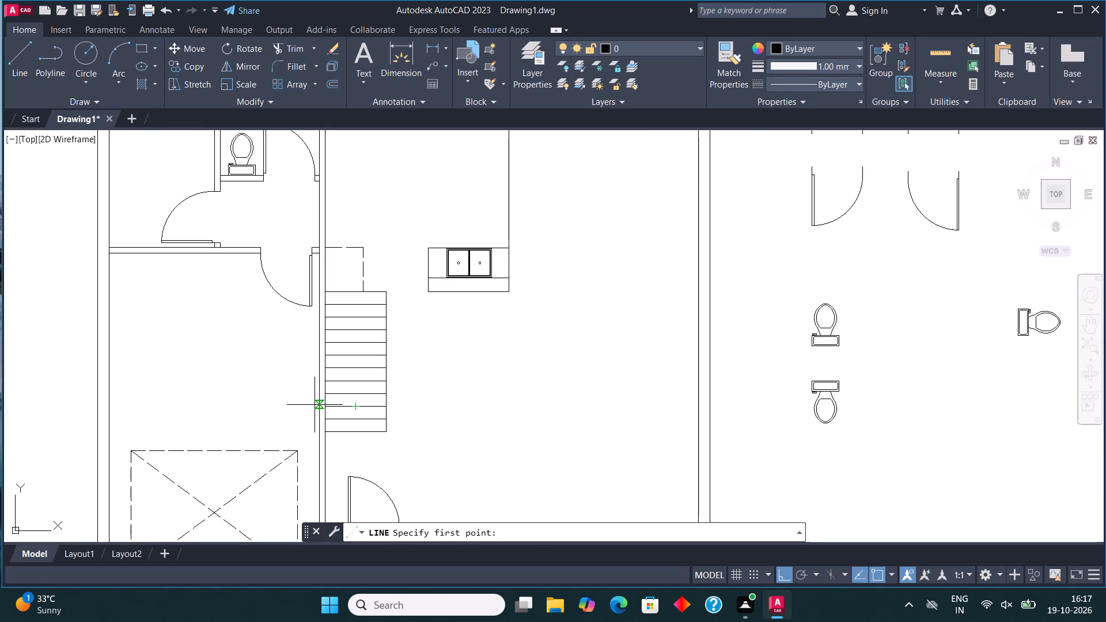
pyautogui.click(356, 433)
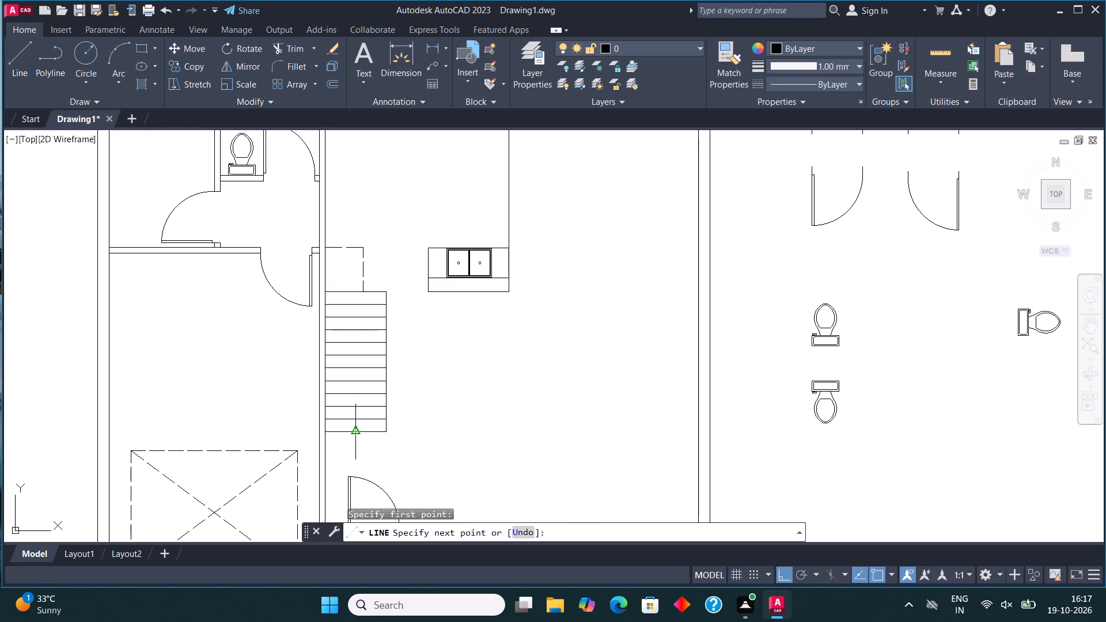
pyautogui.click(359, 347)
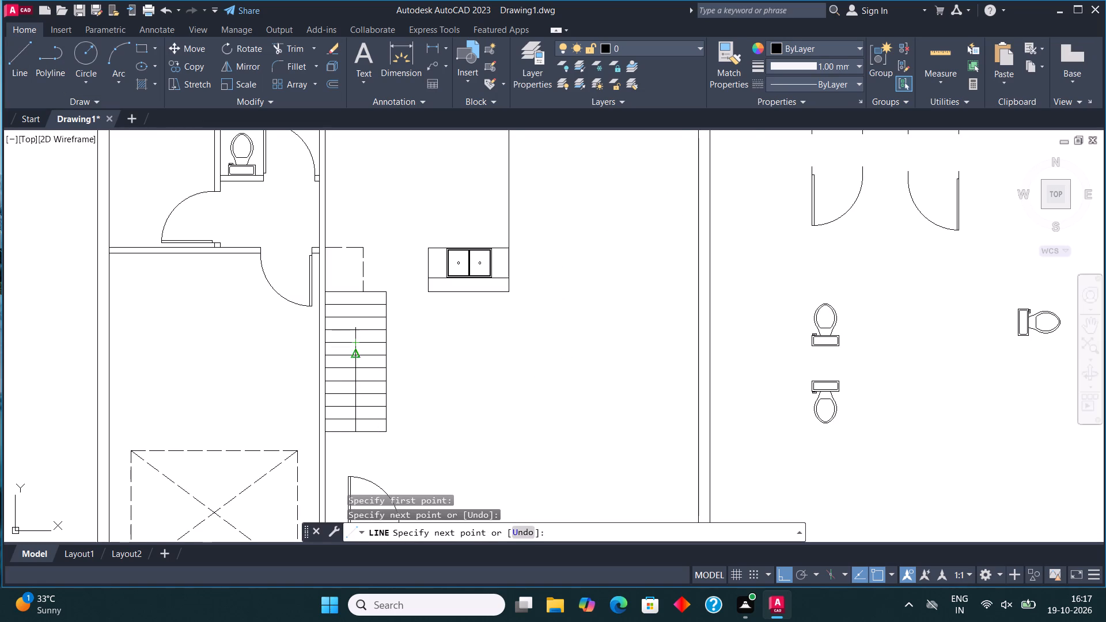
pyautogui.scroll(2, 358, 436)
pyautogui.click(352, 458)
pyautogui.press('Escape')
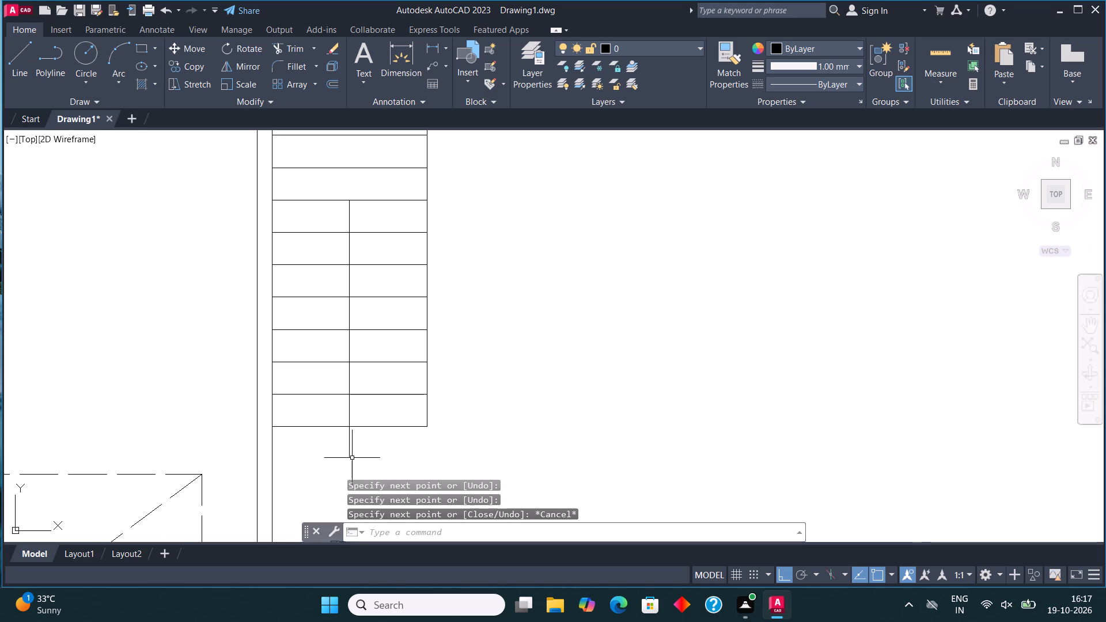
# Draw a short diagonal arrowhead line from the centre line's lower end up to the left half of the bottom stair line.
pyautogui.click(24, 52)
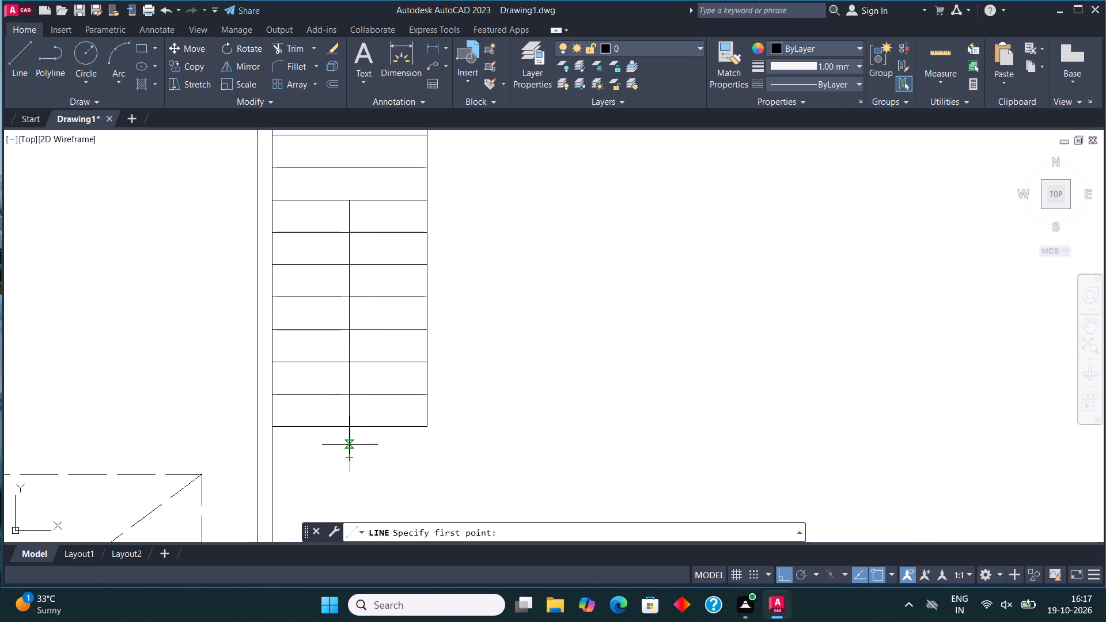
pyautogui.click(349, 458)
pyautogui.click(322, 430)
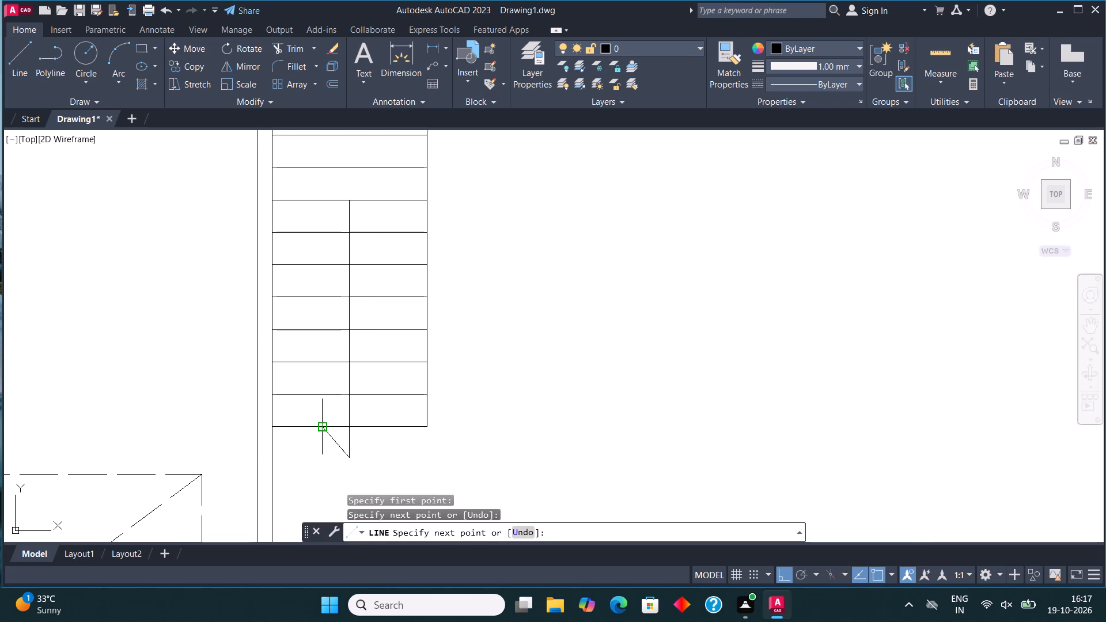
pyautogui.press('Escape')
# Mirror the diagonal arrowhead line about the stair centre line, keeping the original.
pyautogui.click(333, 436)
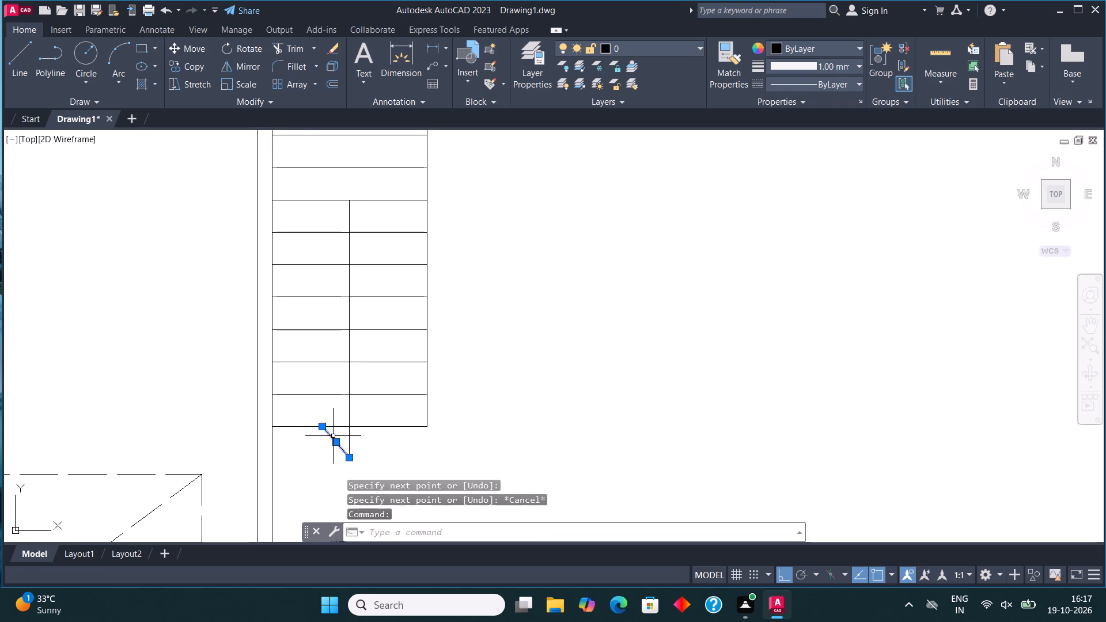
pyautogui.click(245, 64)
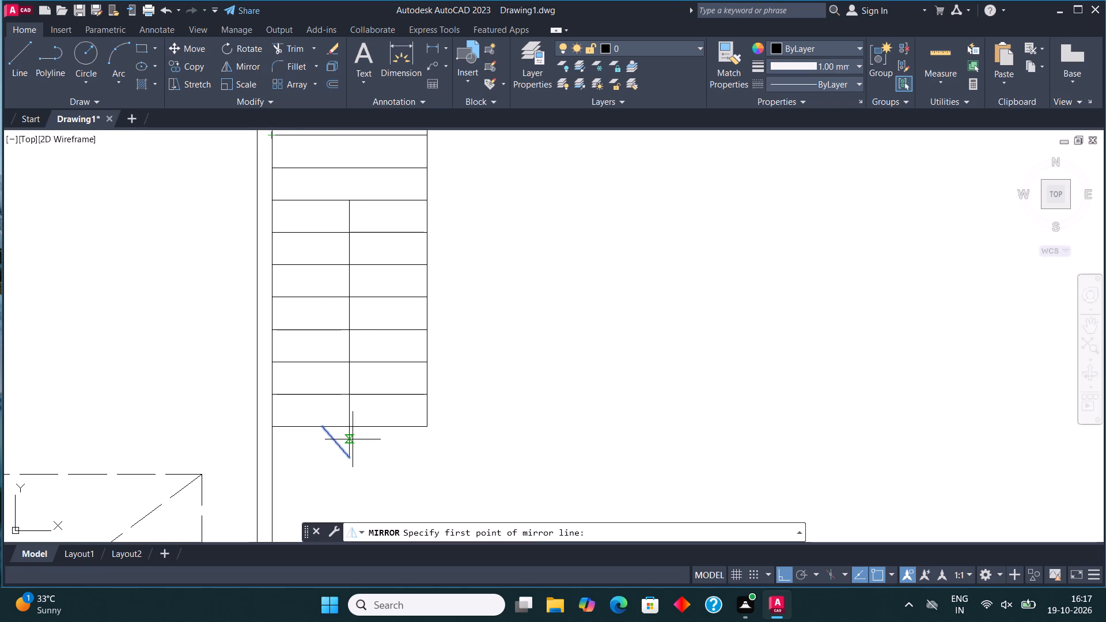
pyautogui.click(347, 457)
pyautogui.click(365, 322)
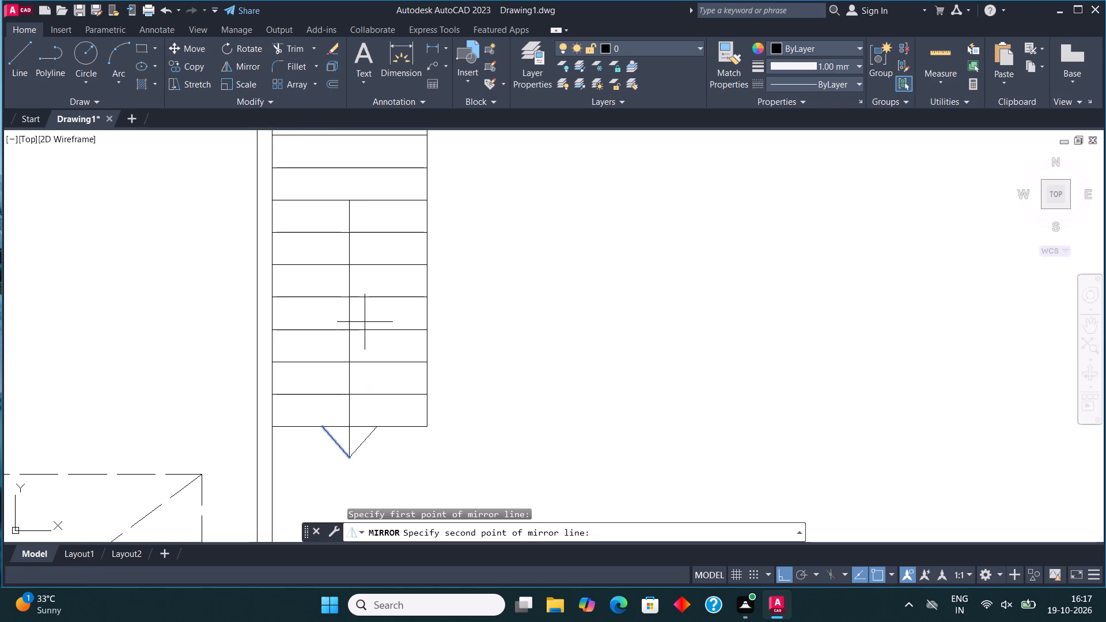
pyautogui.click(549, 530)
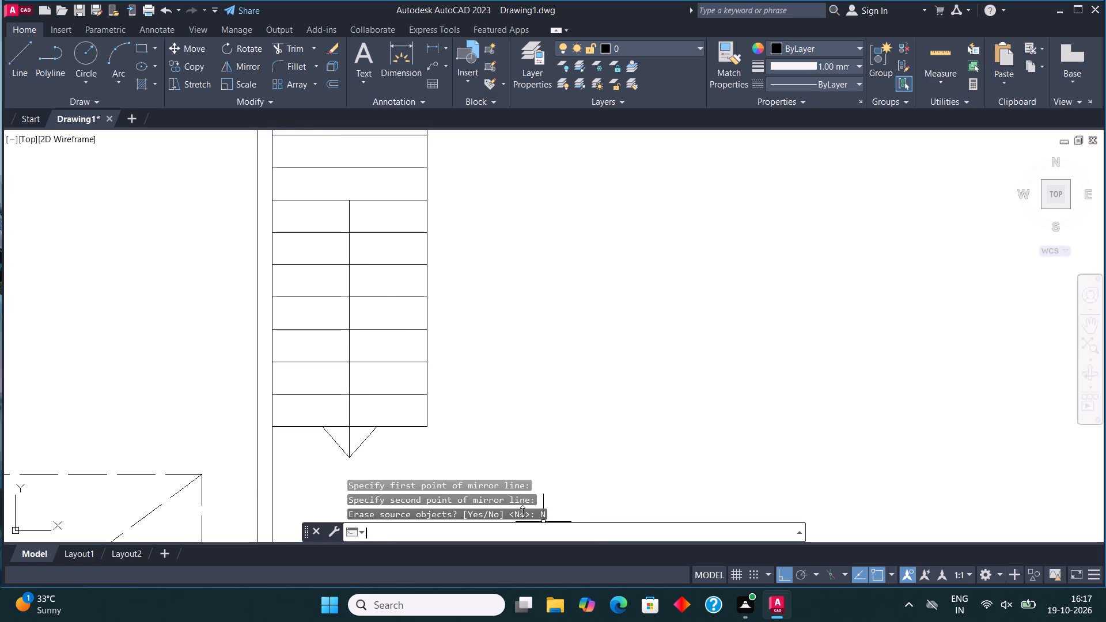
# Hatch both halves of the arrowhead below the stairs with the SOLID pattern.
pyautogui.press('h')
pyautogui.press('Return')
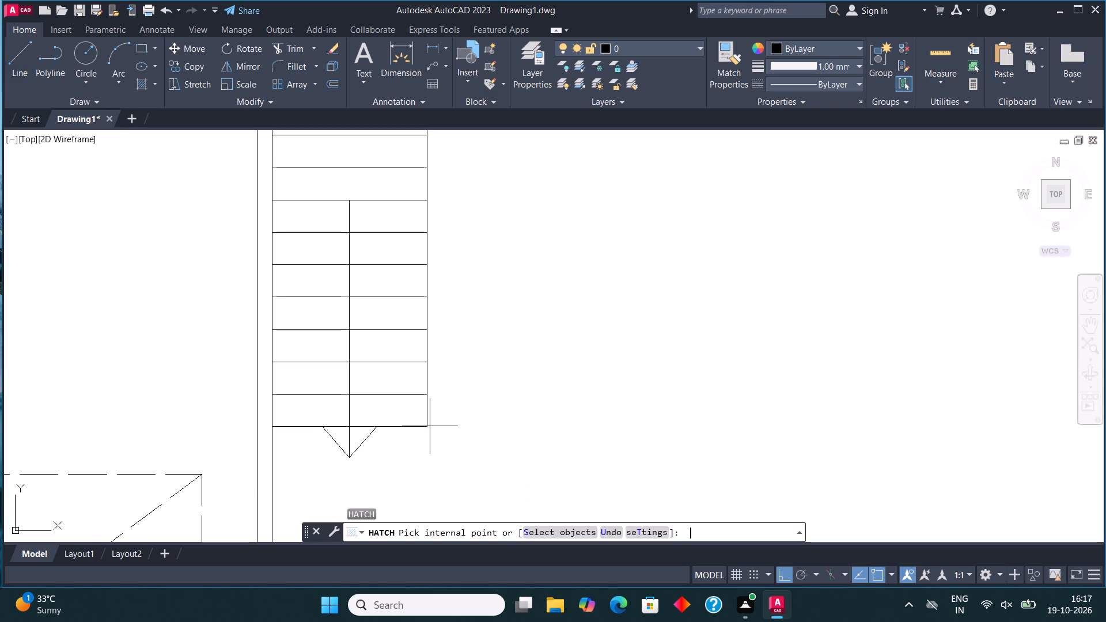
pyautogui.click(345, 442)
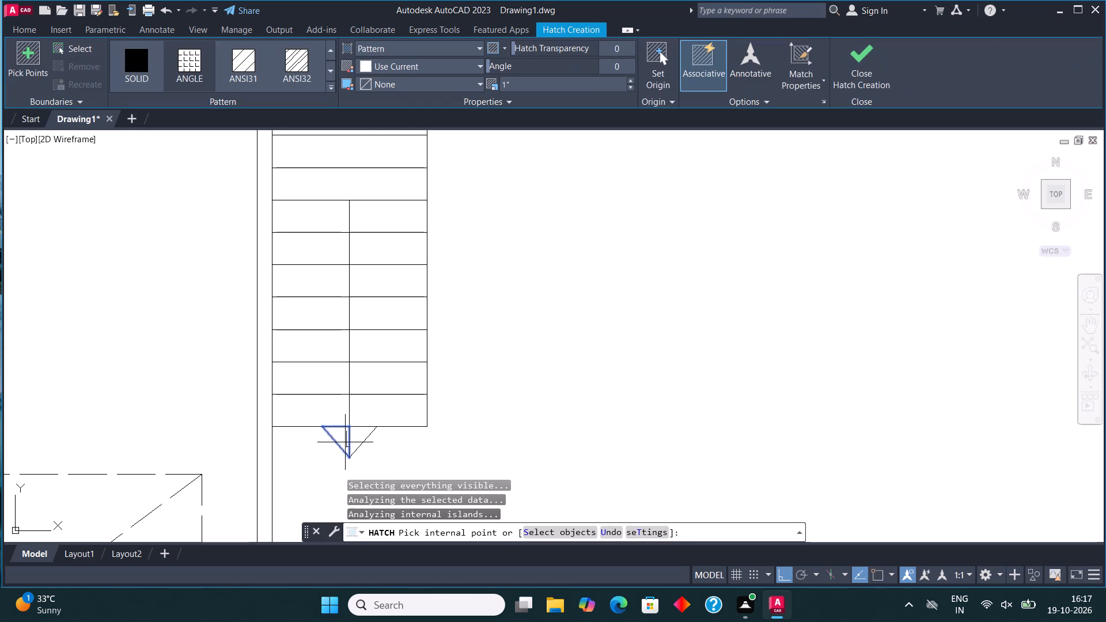
pyautogui.click(147, 56)
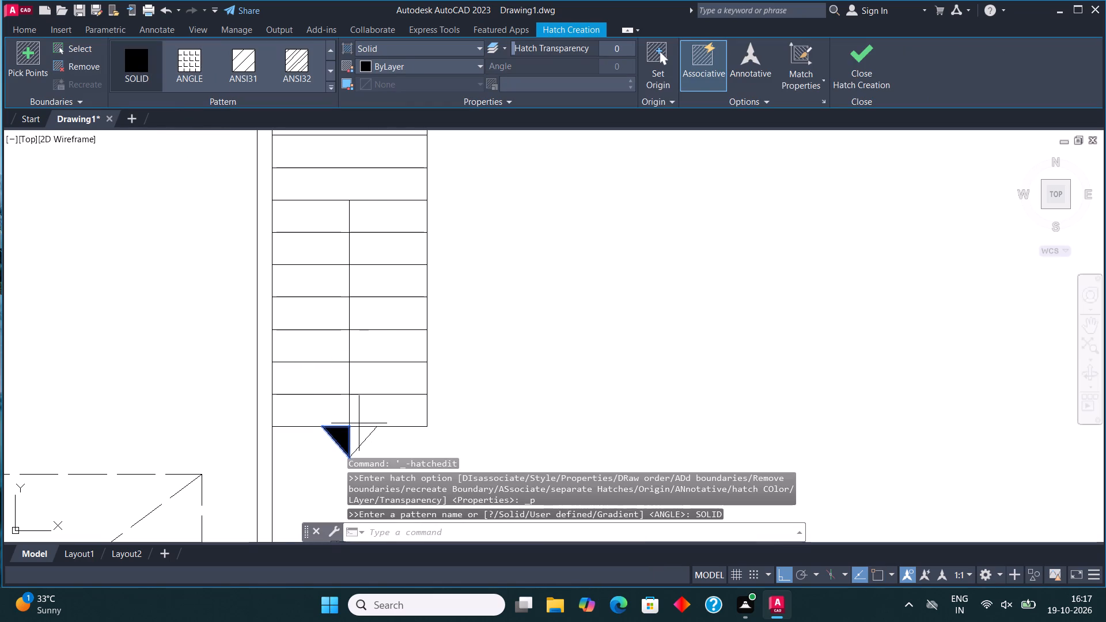
pyautogui.click(358, 433)
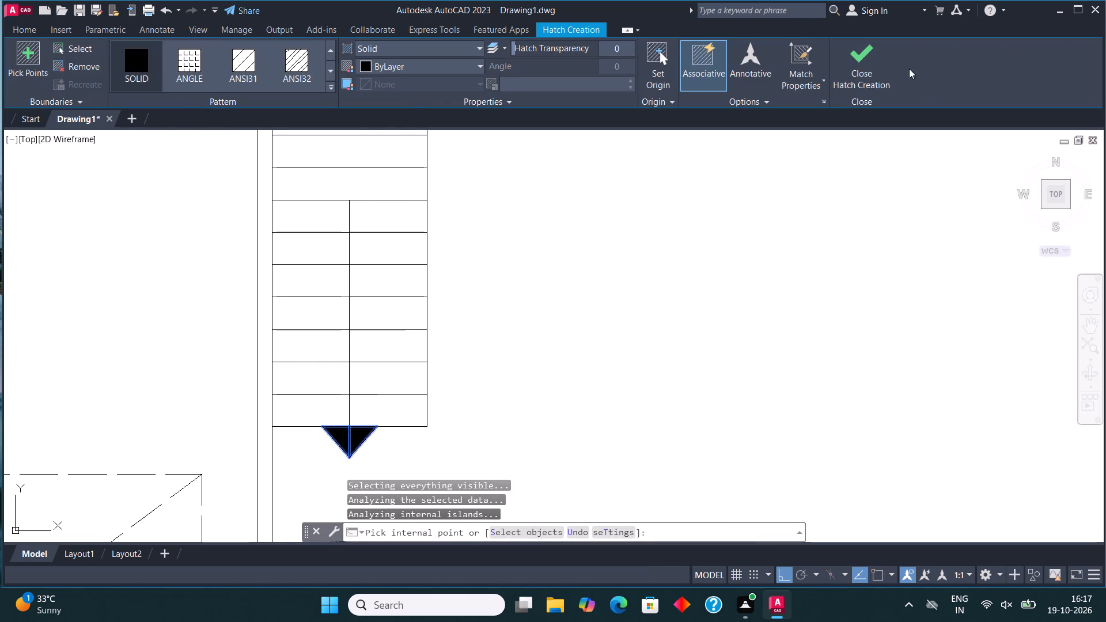
pyautogui.click(844, 54)
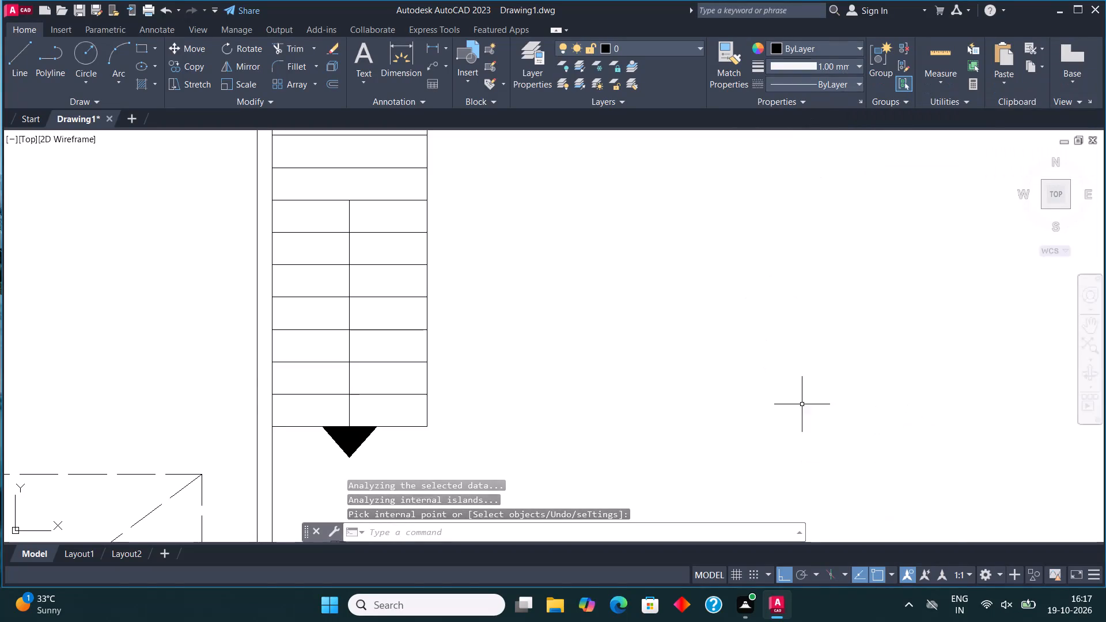
# Set the current linetype to ACAD_ISO02W100 in the Linetype Manager.
pyautogui.scroll(-2, 259, 407)
pyautogui.moveTo(351, 385); pyautogui.dragTo(355, 363, button='middle')
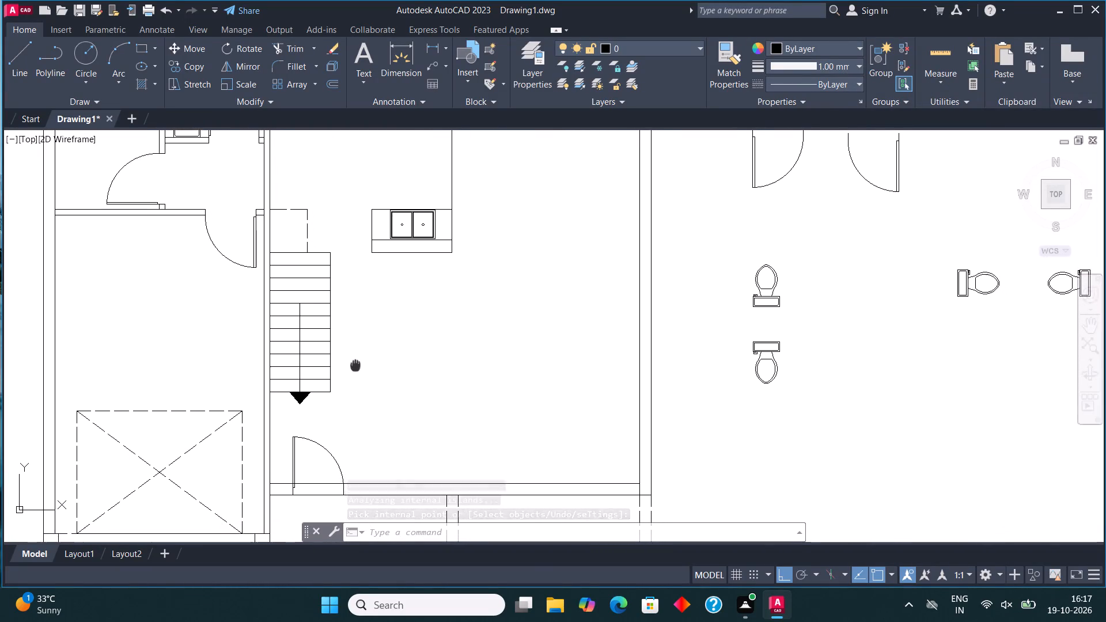
pyautogui.moveTo(355, 363); pyautogui.dragTo(355, 362, button='middle')
pyautogui.moveTo(381, 334); pyautogui.dragTo(407, 304, button='middle')
pyautogui.write('LIN')
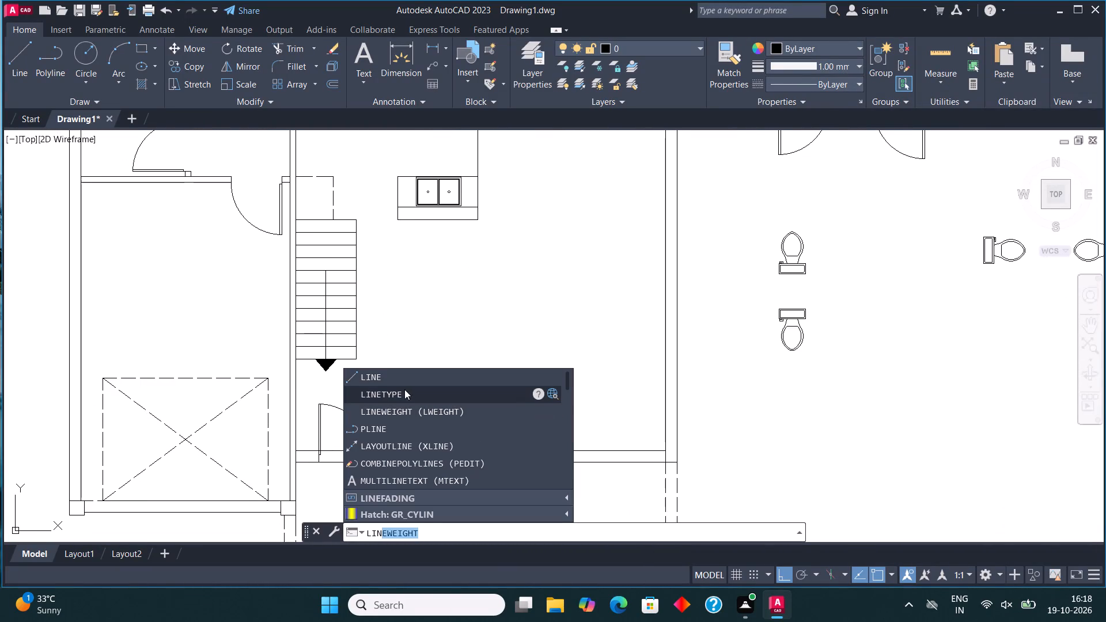
pyautogui.click(404, 389)
pyautogui.click(526, 284)
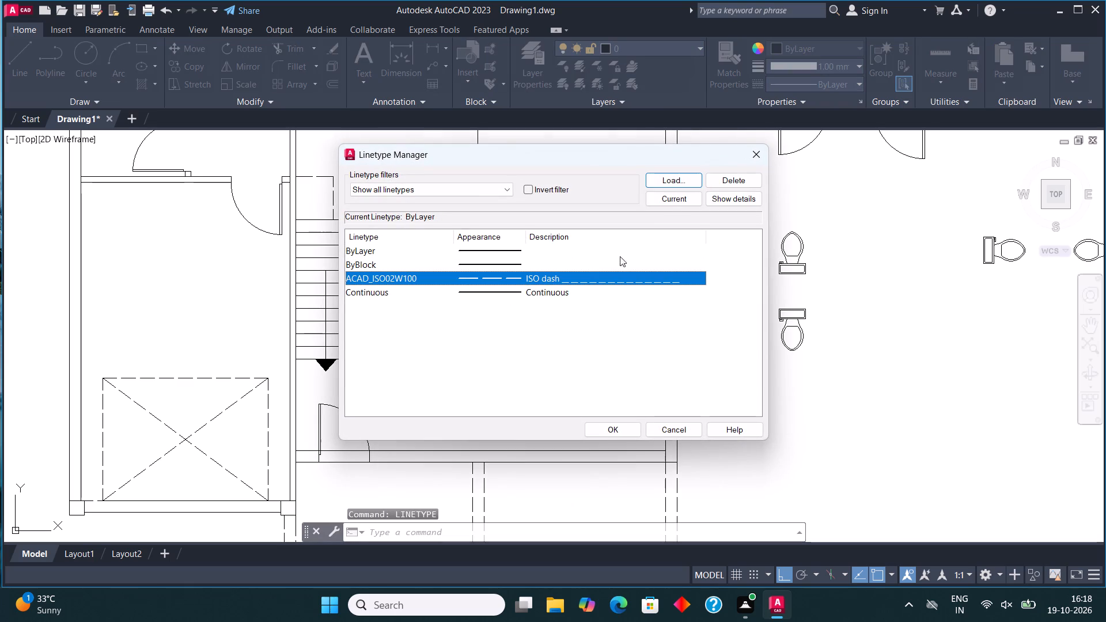
pyautogui.click(668, 203)
pyautogui.click(622, 424)
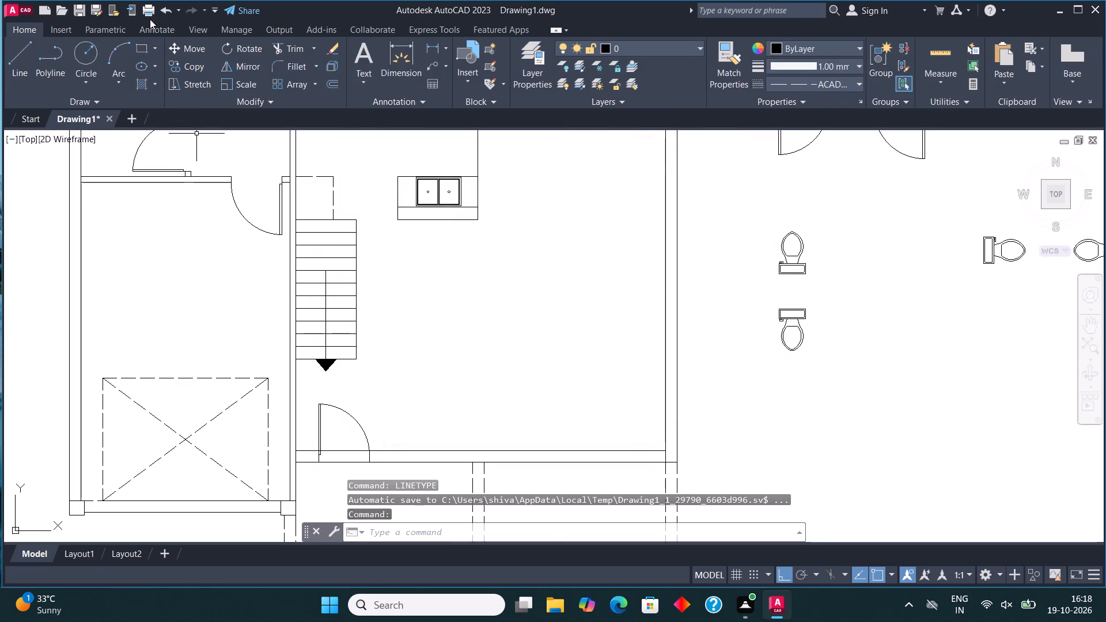
# Draw a dashed line about 6'-10" up from the bottom wall beside the entrance door, continuing horizontally to the stairs' right edge.
pyautogui.click(141, 46)
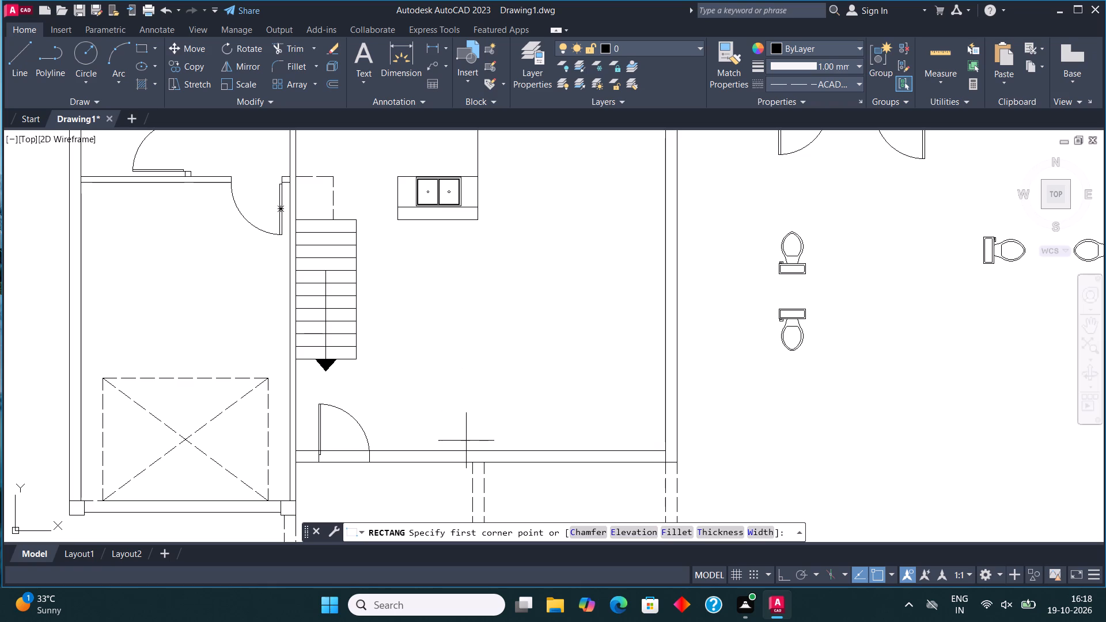
pyautogui.press('Escape')
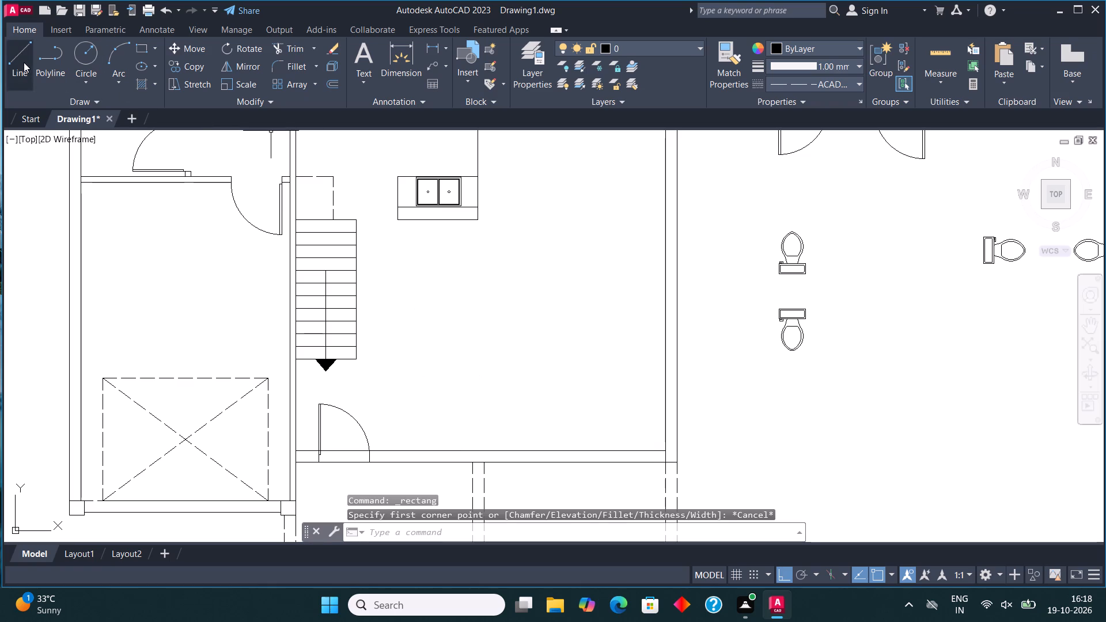
pyautogui.click(24, 62)
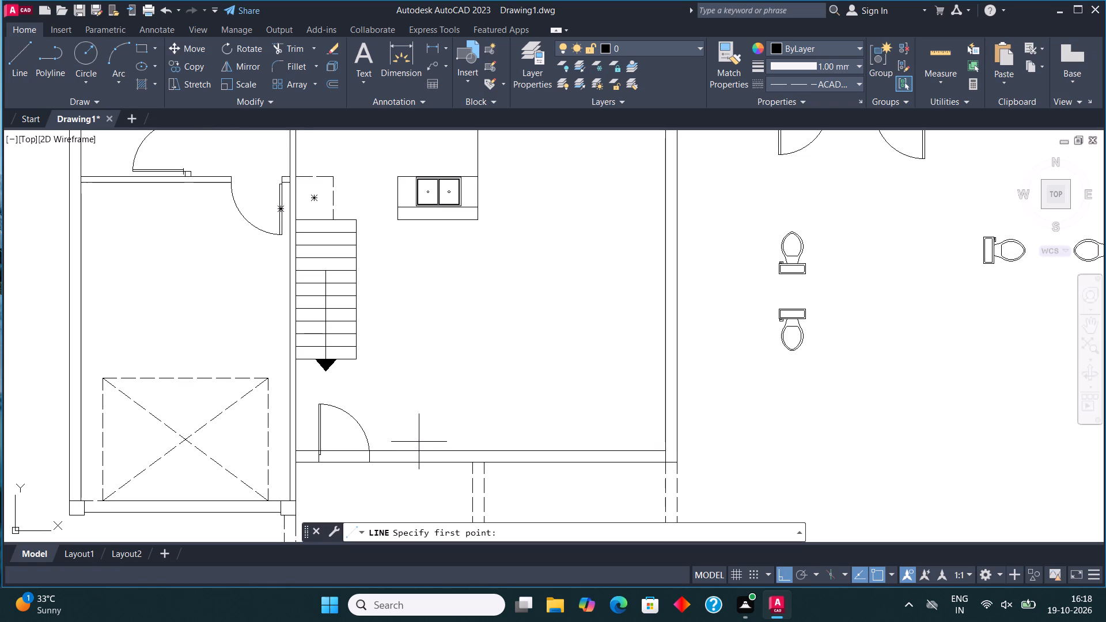
pyautogui.click(430, 451)
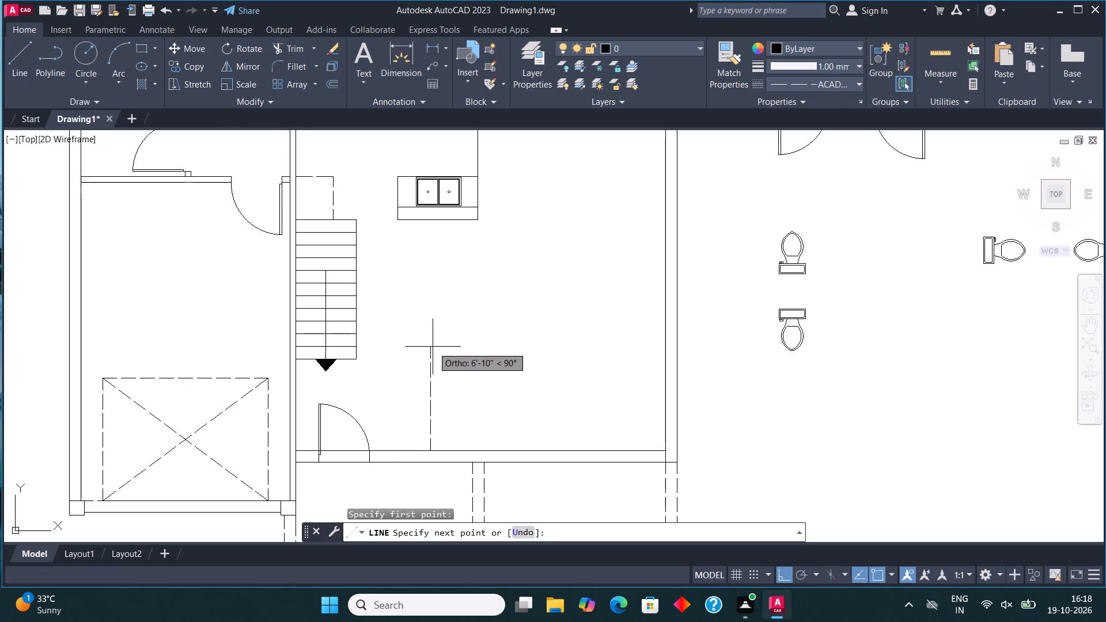
pyautogui.click(434, 350)
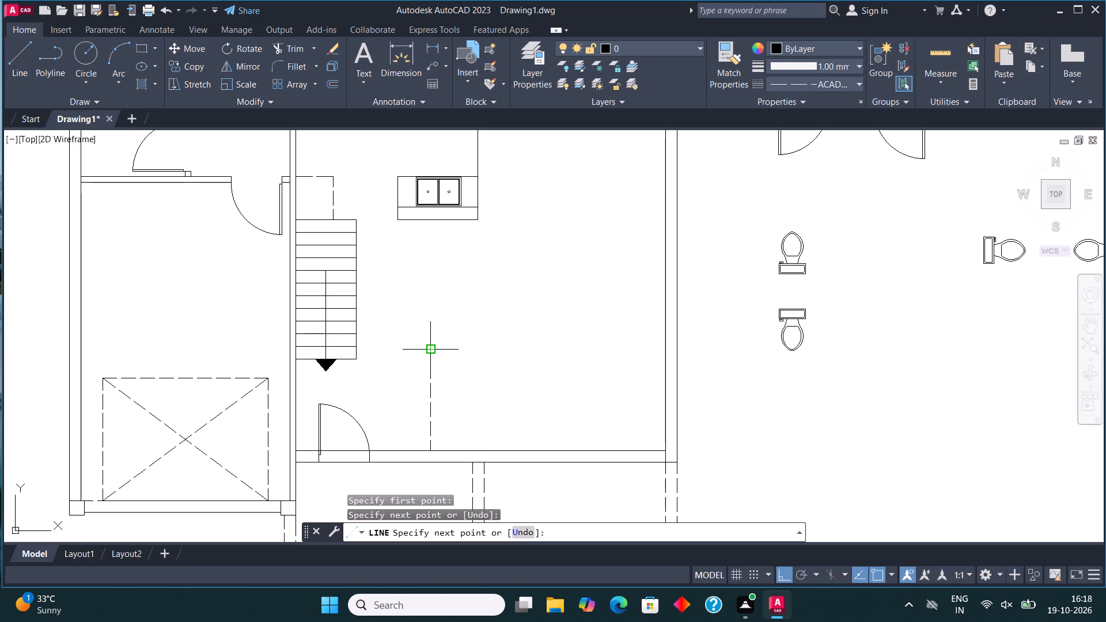
pyautogui.click(357, 351)
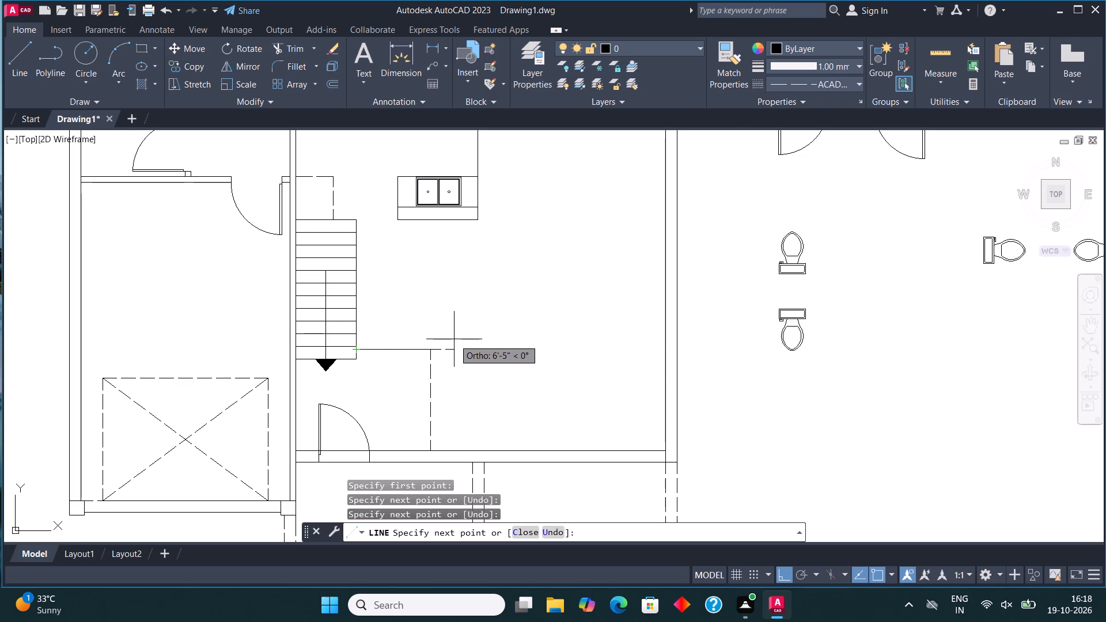
pyautogui.scroll(-1, 454, 339)
pyautogui.press('Escape')
pyautogui.scroll(-1, 454, 339)
pyautogui.scroll(2, 431, 384)
pyautogui.press('Escape')
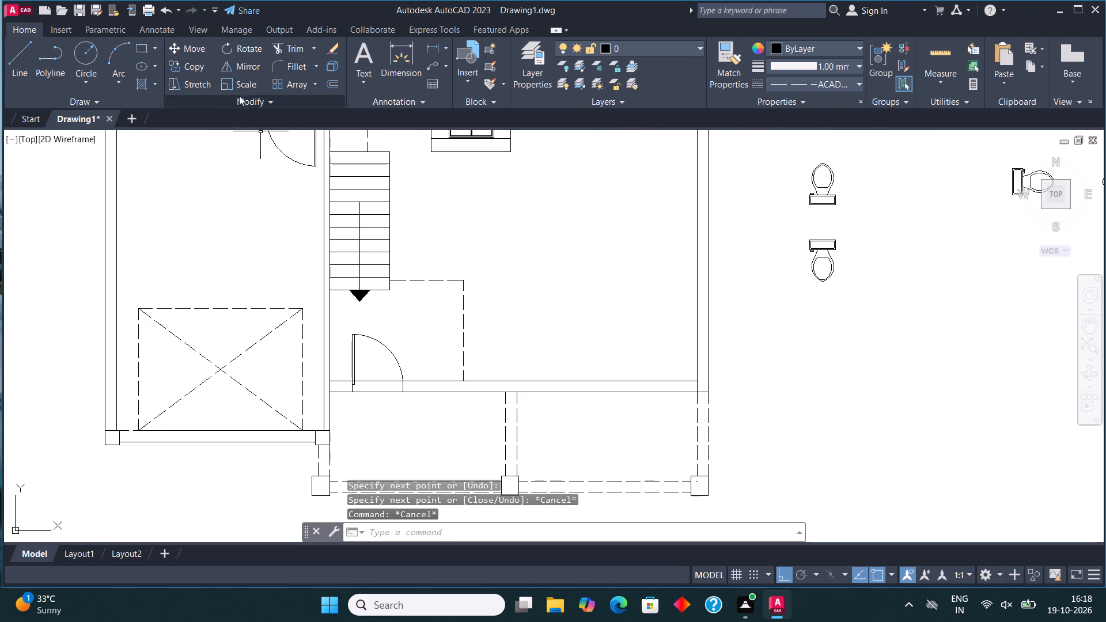
# Trim both bottom wall lines across the entrance door opening with a fence.
pyautogui.click(286, 50)
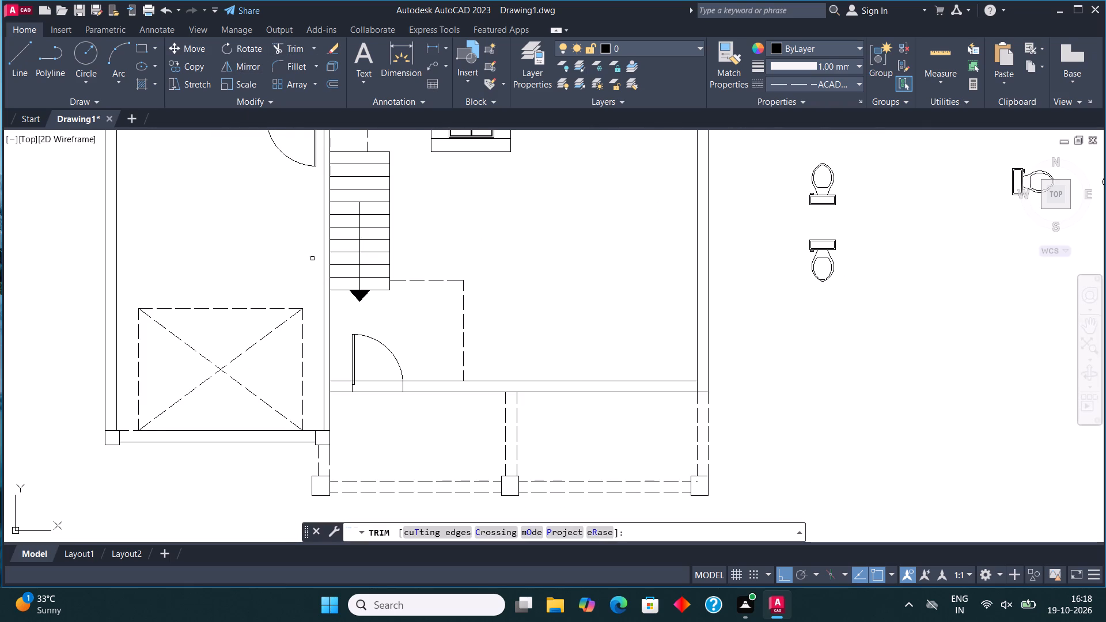
pyautogui.moveTo(381, 373); pyautogui.dragTo(384, 419)
pyautogui.scroll(-2, 384, 435)
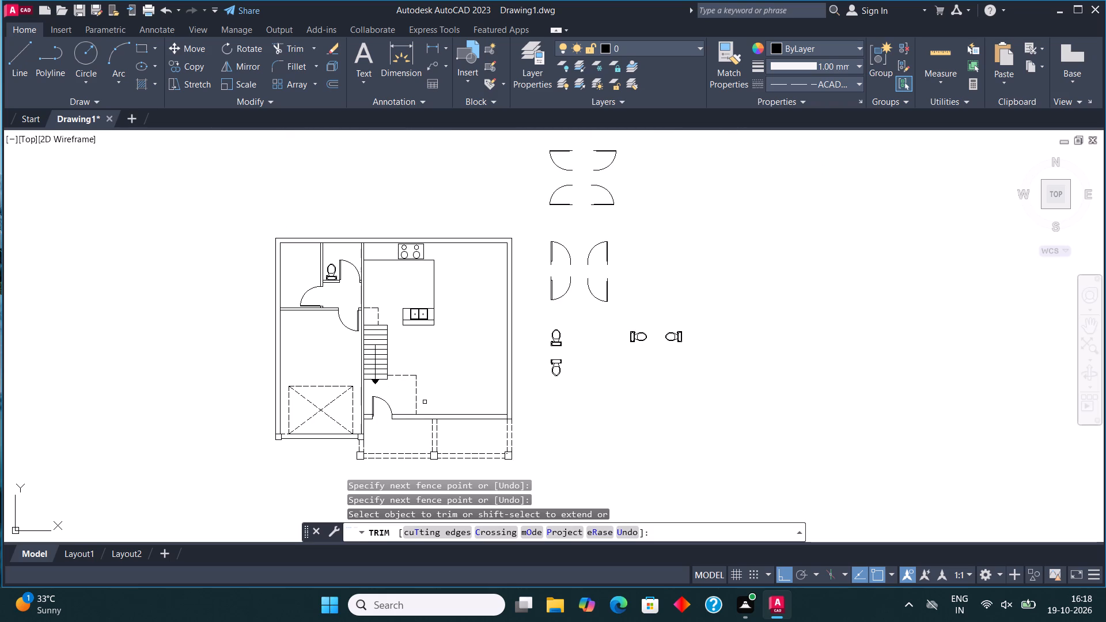
pyautogui.press('Escape')
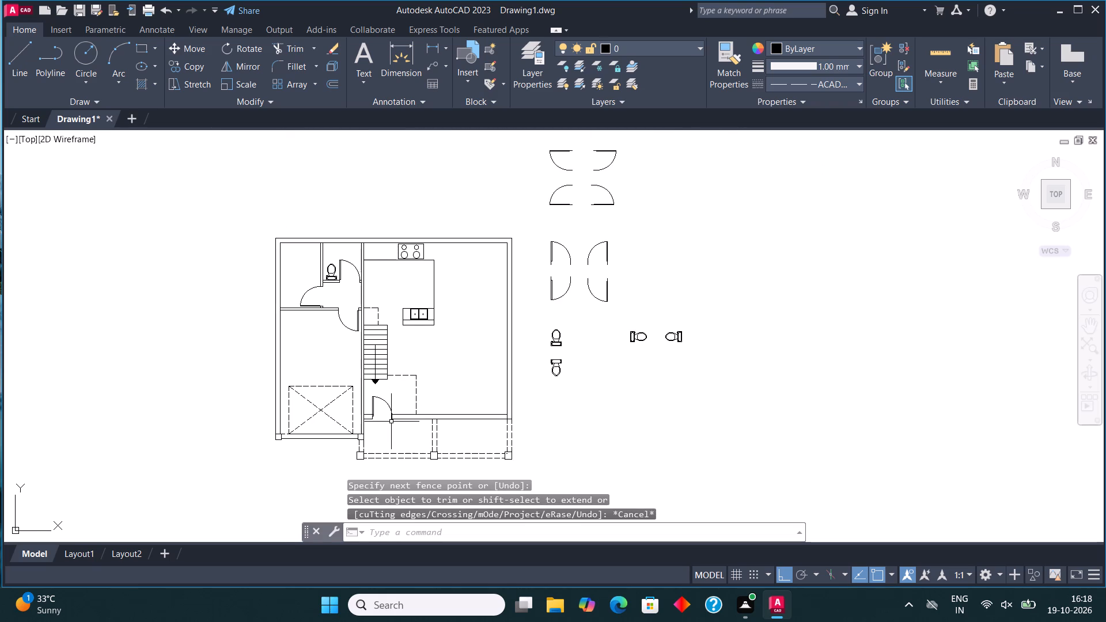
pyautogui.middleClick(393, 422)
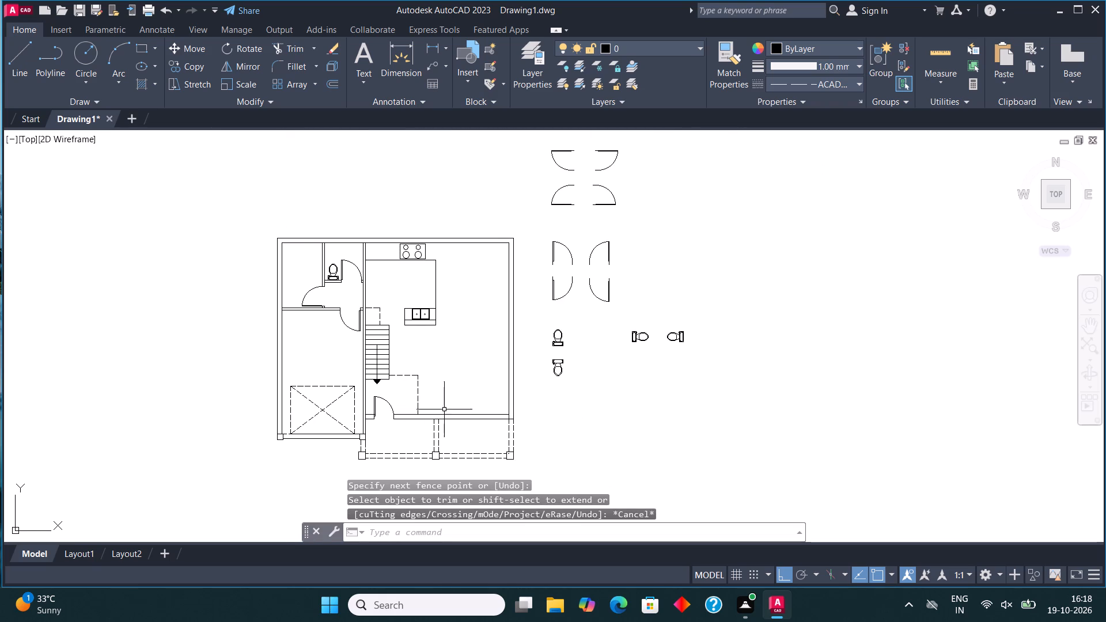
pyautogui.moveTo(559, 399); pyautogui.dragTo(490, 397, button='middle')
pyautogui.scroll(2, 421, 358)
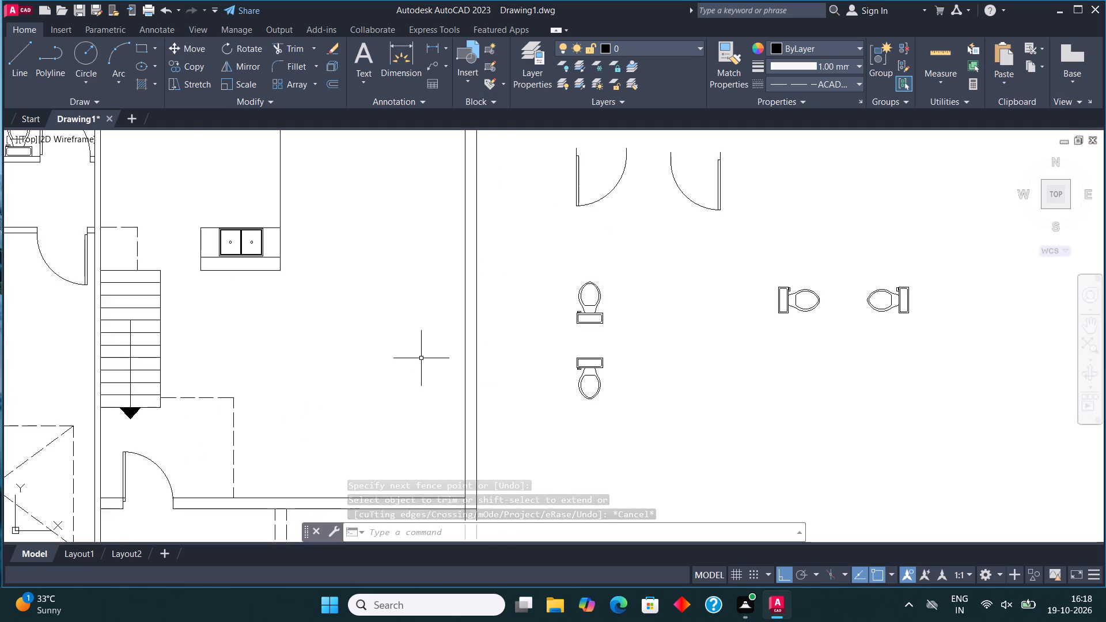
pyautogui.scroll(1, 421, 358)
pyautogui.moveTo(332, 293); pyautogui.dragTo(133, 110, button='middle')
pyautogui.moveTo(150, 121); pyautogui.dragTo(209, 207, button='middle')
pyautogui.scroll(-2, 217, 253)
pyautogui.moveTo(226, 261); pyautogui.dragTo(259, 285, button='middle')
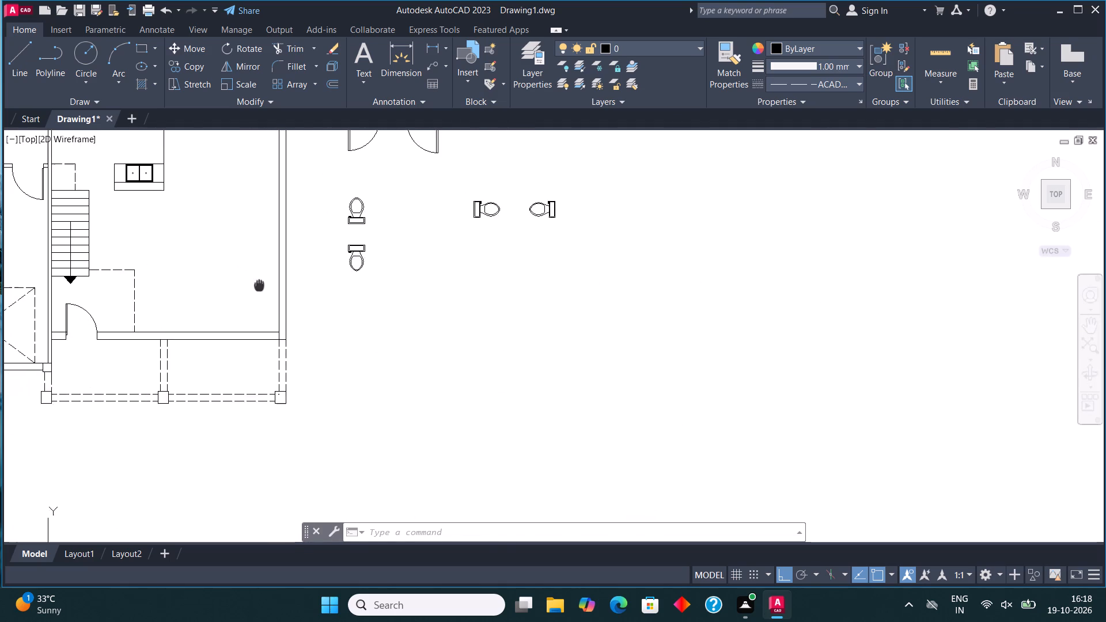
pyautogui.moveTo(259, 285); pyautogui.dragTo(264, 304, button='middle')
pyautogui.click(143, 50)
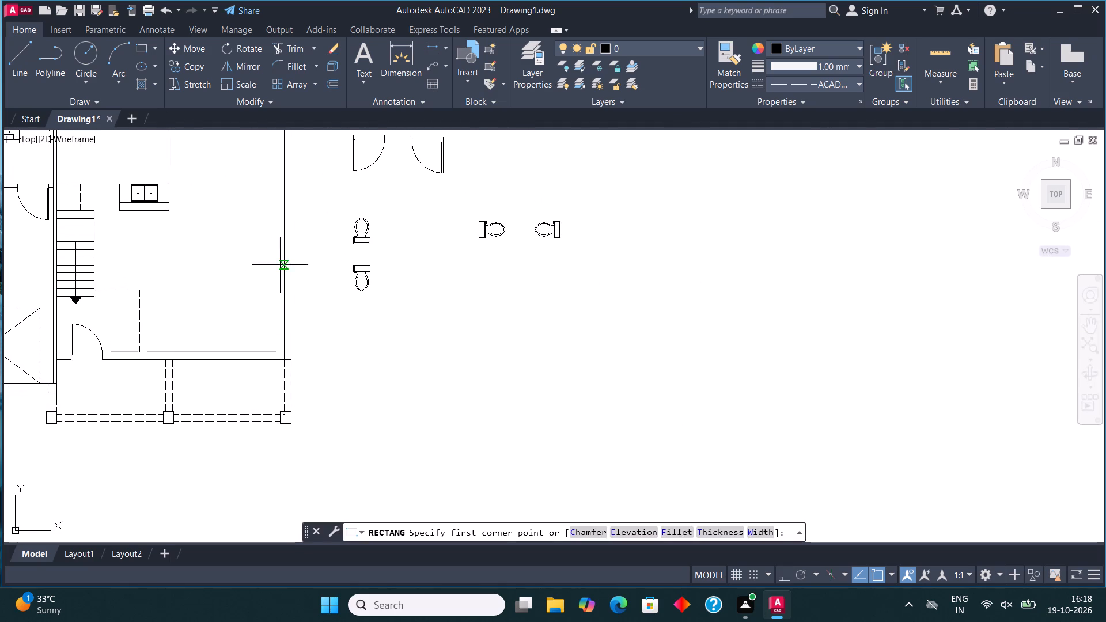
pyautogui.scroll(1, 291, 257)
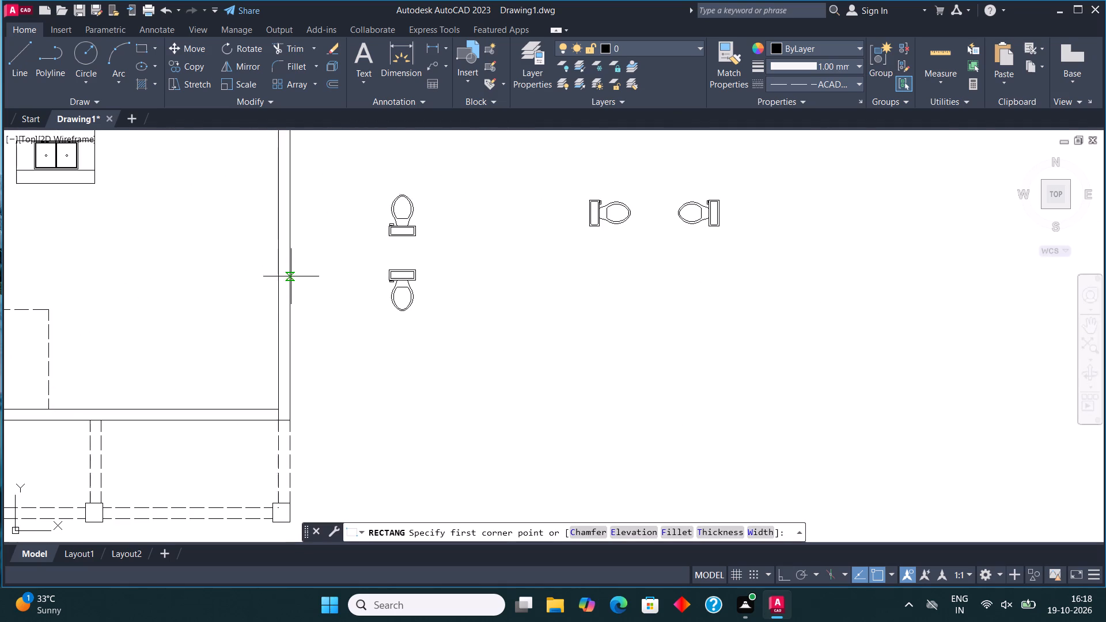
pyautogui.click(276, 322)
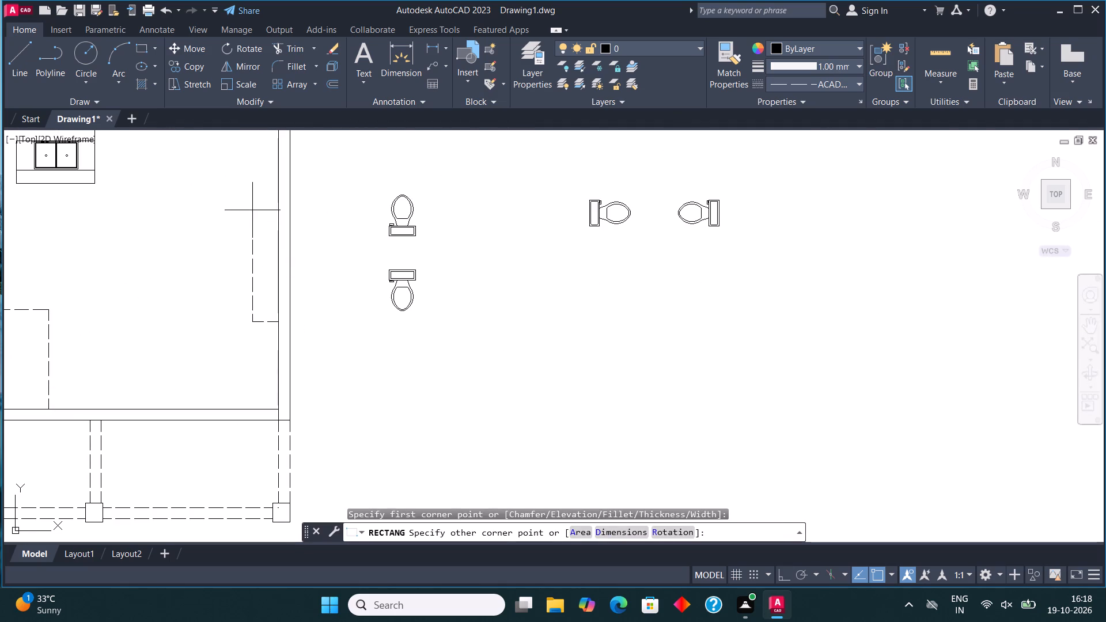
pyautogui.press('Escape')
# Set the current linetype to ByLayer in the Linetype Manager.
pyautogui.write('LIN')
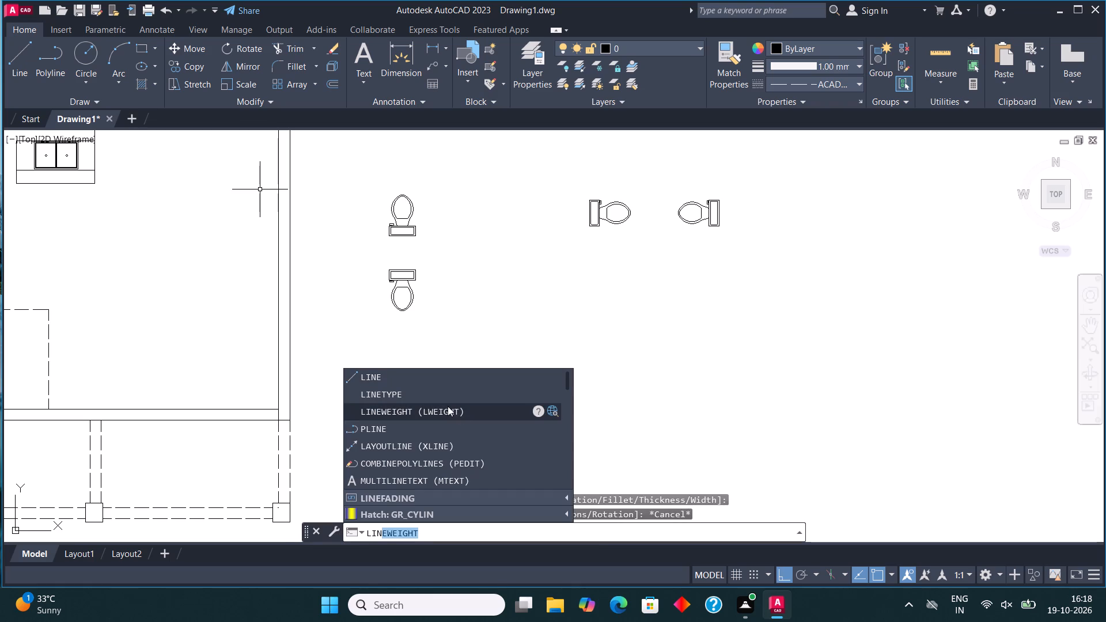
pyautogui.click(441, 397)
pyautogui.click(544, 251)
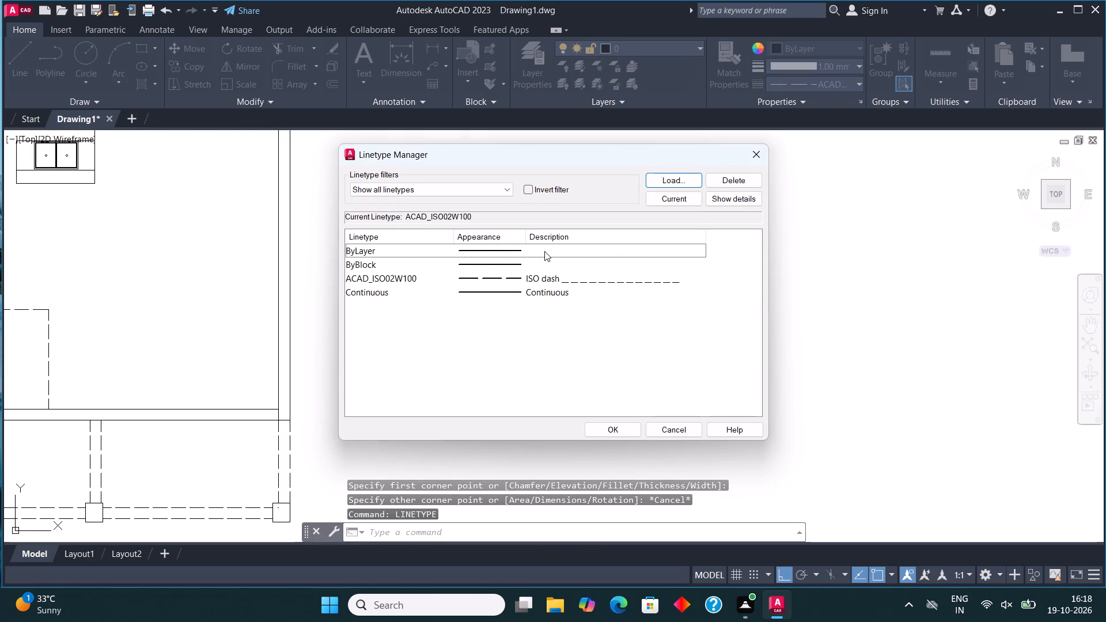
pyautogui.click(666, 194)
pyautogui.click(611, 427)
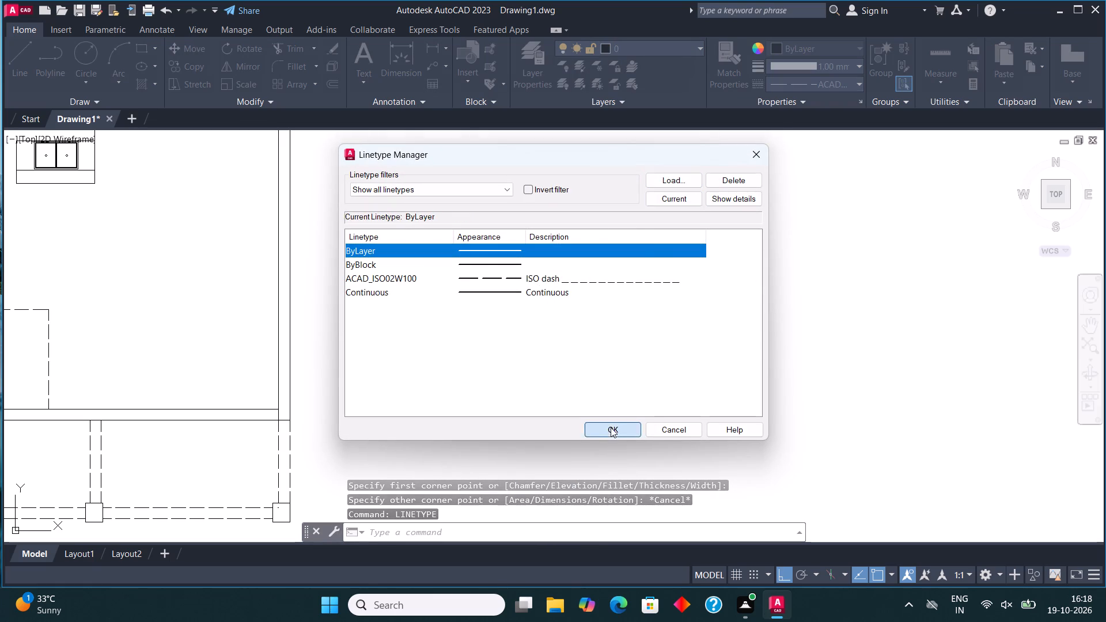
# Draw a narrow vertical rectangle against the inner face of the right exterior wall, above the bottom wall.
pyautogui.click(143, 47)
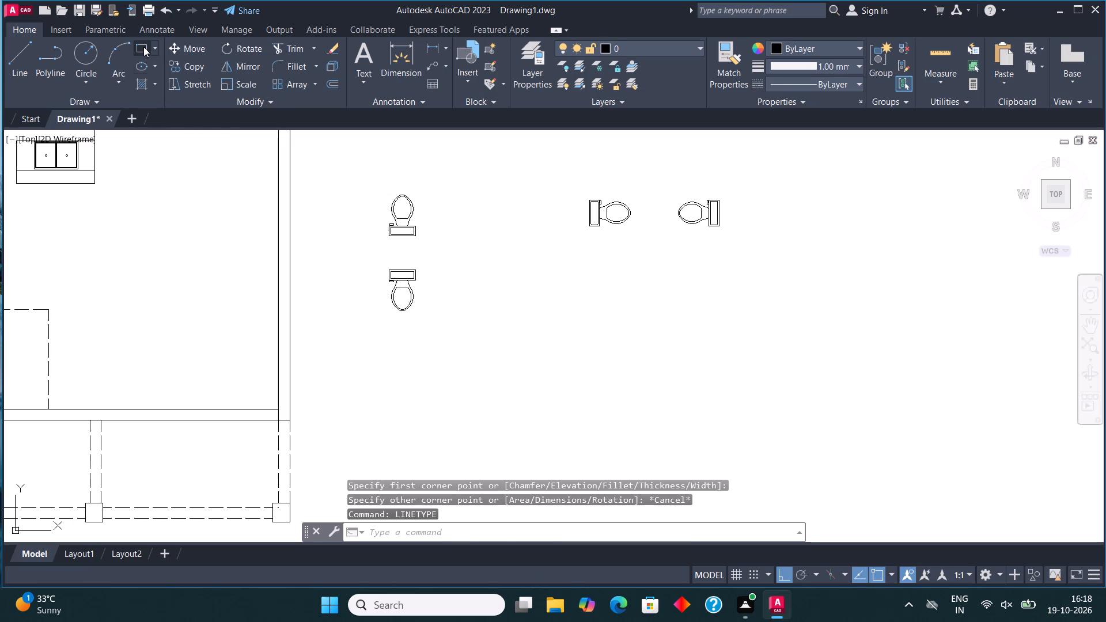
pyautogui.click(276, 337)
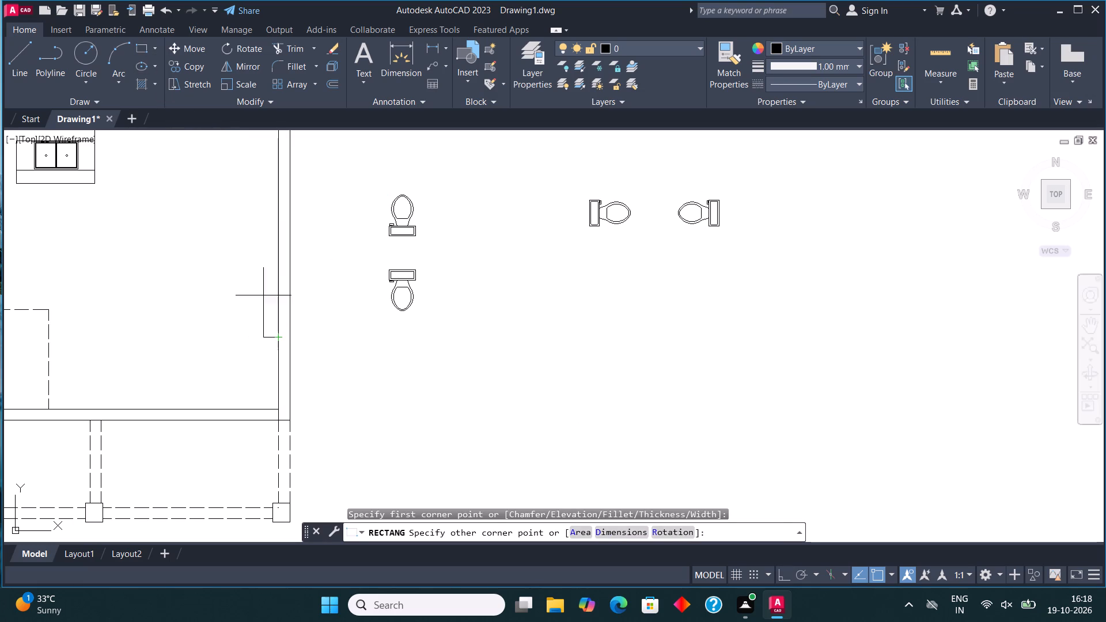
pyautogui.click(262, 193)
# Shorten the wall-side rectangle by stretching its top edge down, and narrow it slightly by stretching its left edge toward the wall.
pyautogui.scroll(-3, 368, 271)
pyautogui.scroll(2, 310, 261)
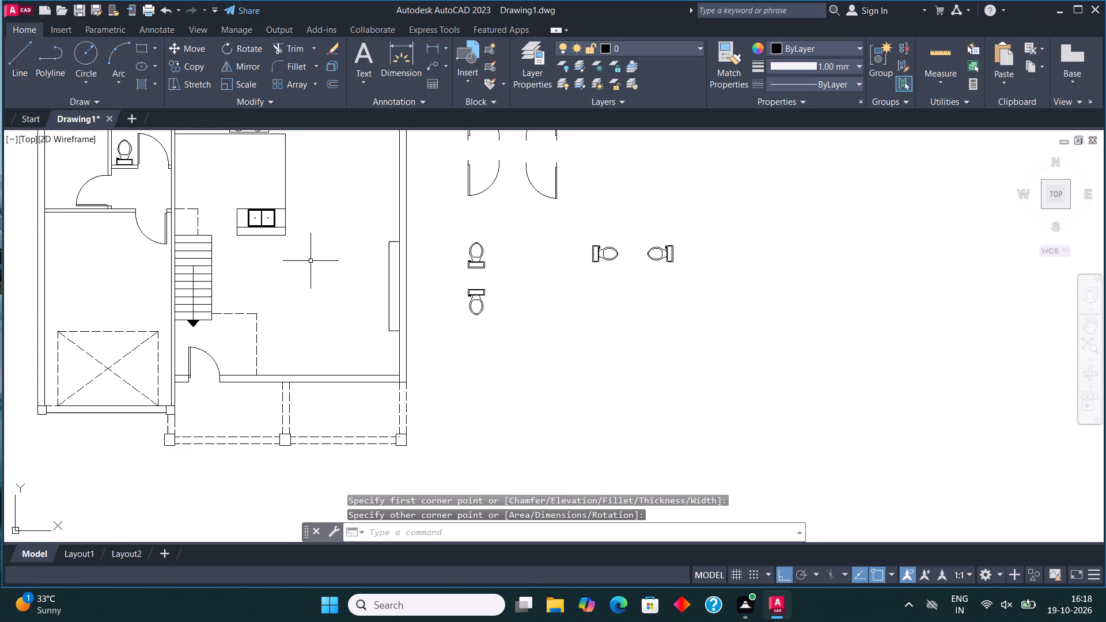
pyautogui.moveTo(328, 271); pyautogui.dragTo(352, 286, button='middle')
pyautogui.click(413, 286)
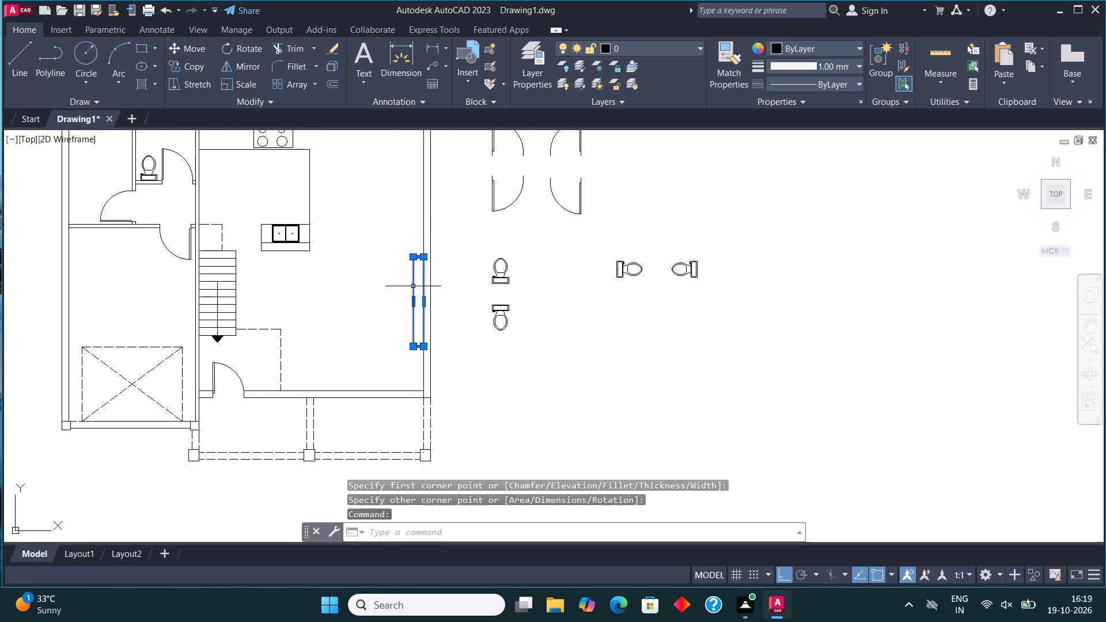
pyautogui.scroll(3, 413, 280)
pyautogui.click(427, 182)
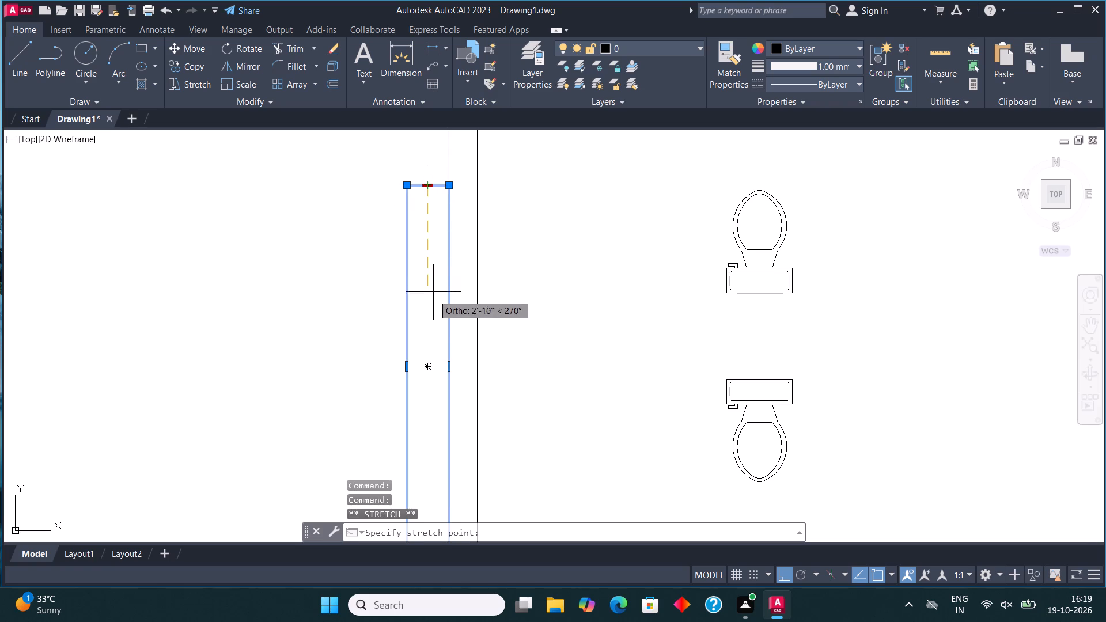
pyautogui.click(431, 334)
pyautogui.scroll(-2, 426, 287)
pyautogui.scroll(2, 424, 341)
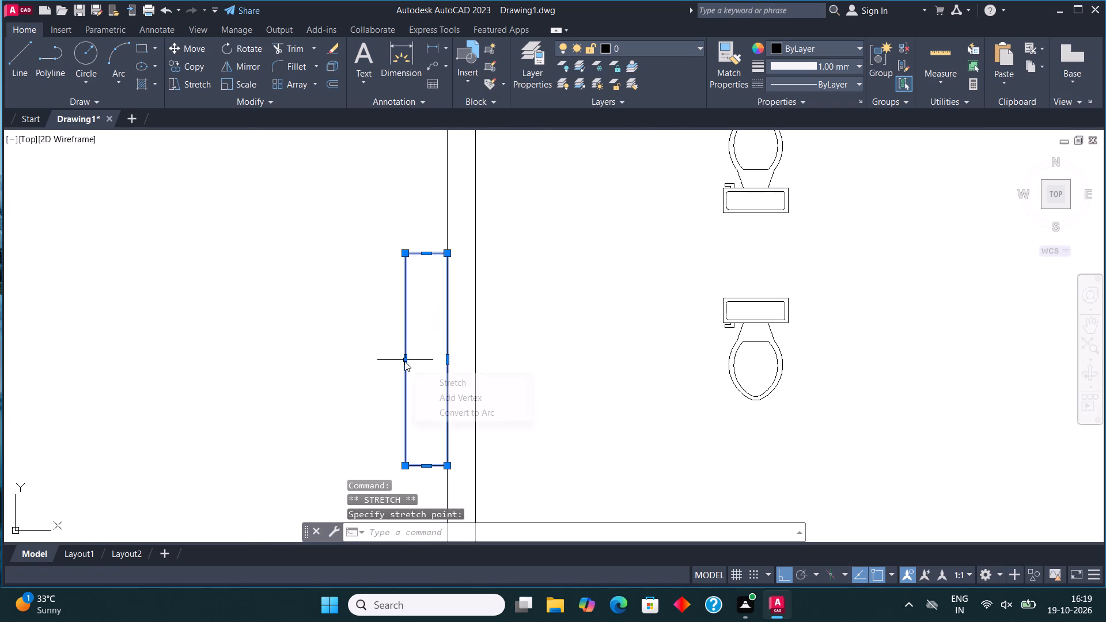
pyautogui.click(404, 361)
pyautogui.click(417, 362)
pyautogui.press('Escape')
pyautogui.scroll(-2, 425, 296)
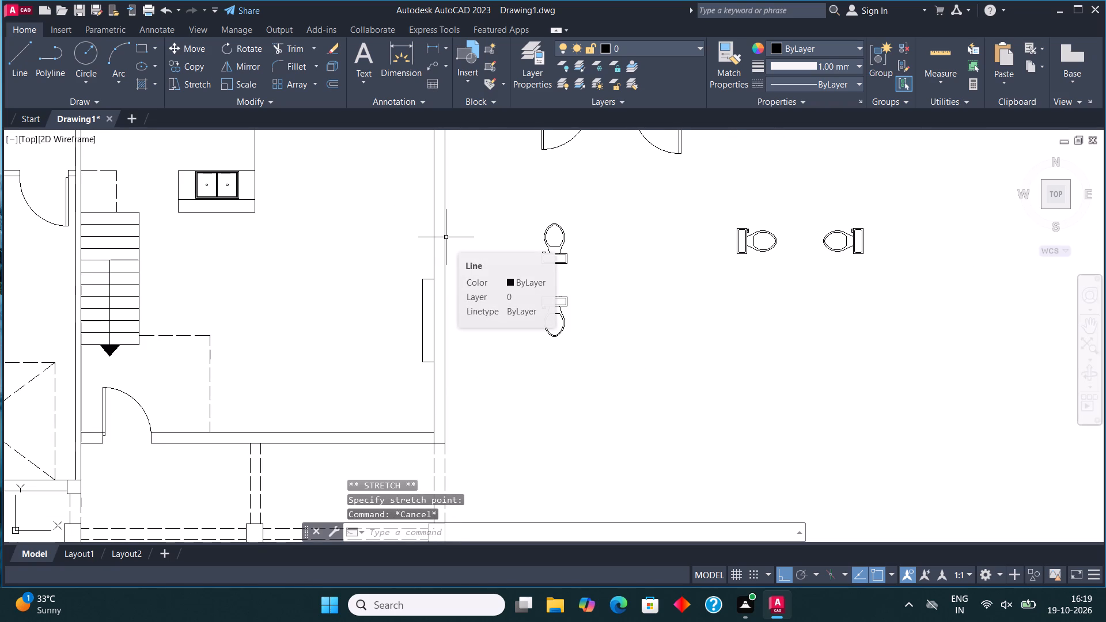
# Draw a vertical rectangle against the inner face of the left exterior wall in the upper-left room.
pyautogui.scroll(-2, 446, 238)
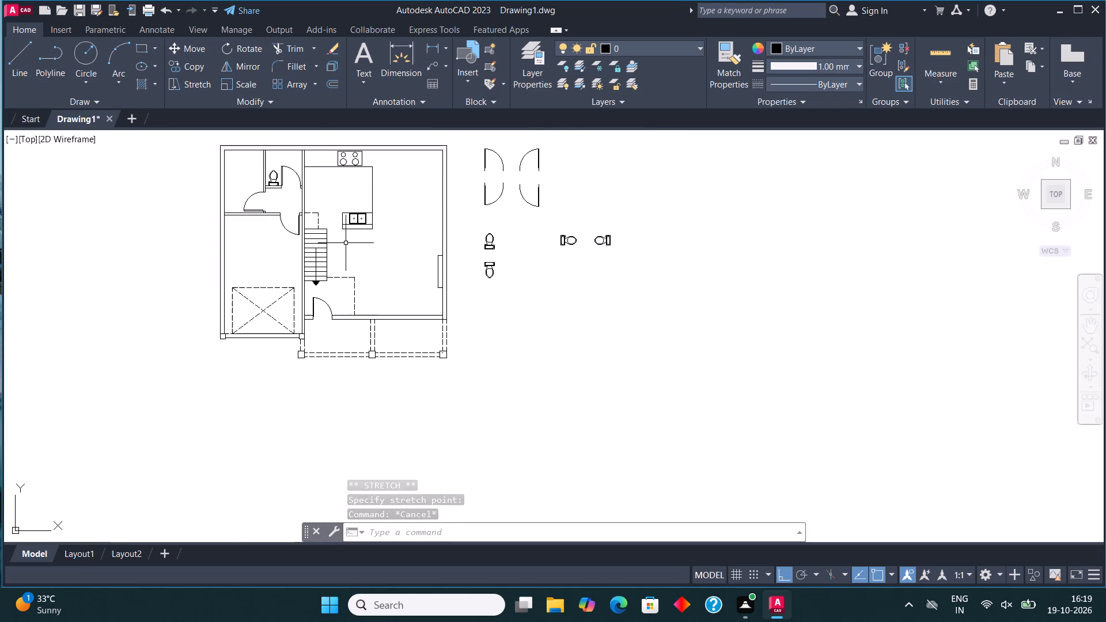
pyautogui.moveTo(364, 245); pyautogui.dragTo(449, 338, button='middle')
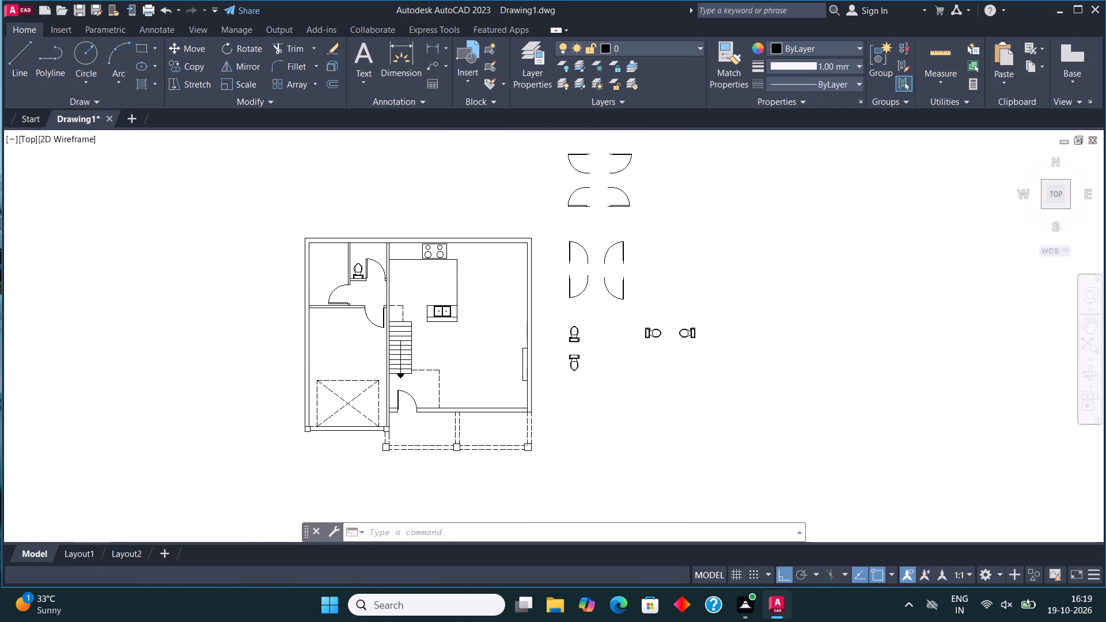
pyautogui.scroll(3, 339, 276)
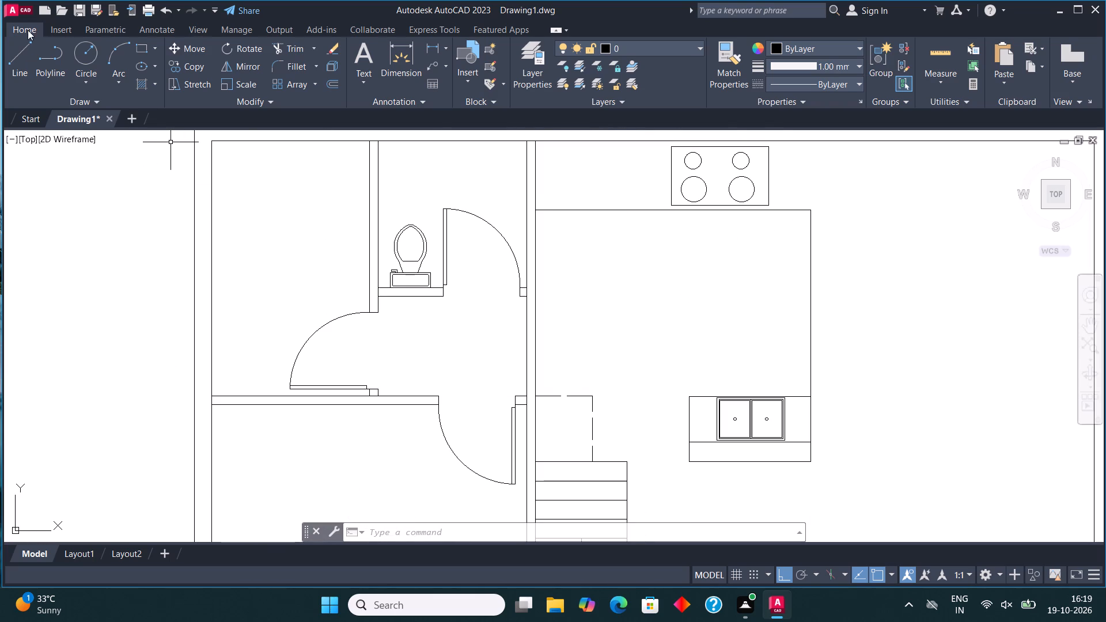
pyautogui.click(136, 45)
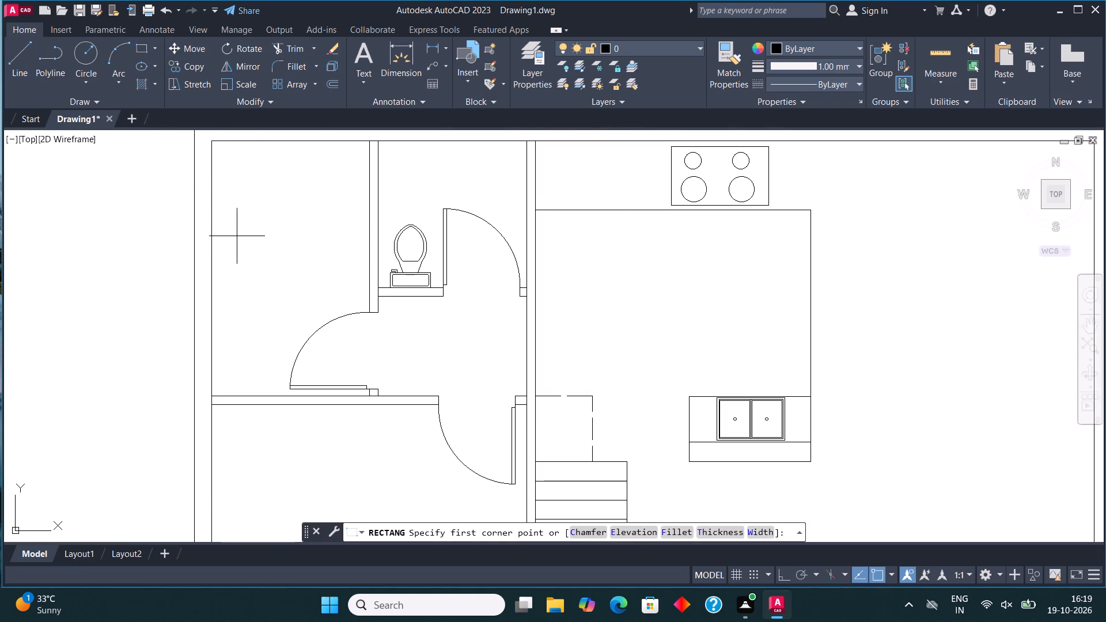
pyautogui.click(215, 313)
pyautogui.moveTo(249, 221); pyautogui.dragTo(258, 216)
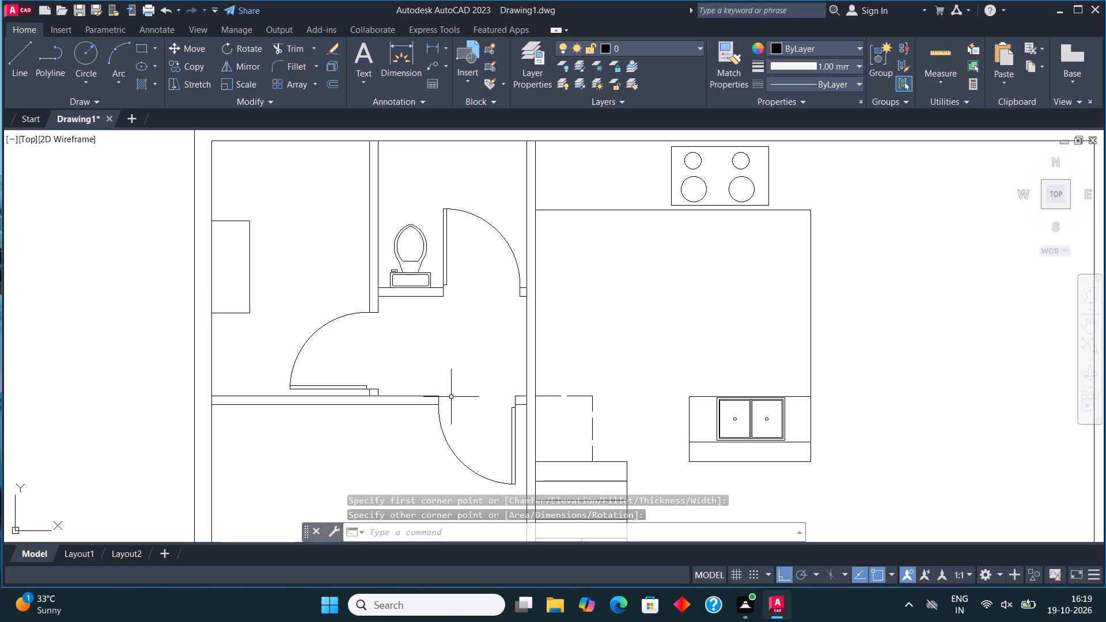
# Add the multiline text label MUDROOM in the upper-left room, above the wall-side rectangle.
pyautogui.scroll(-1, 435, 349)
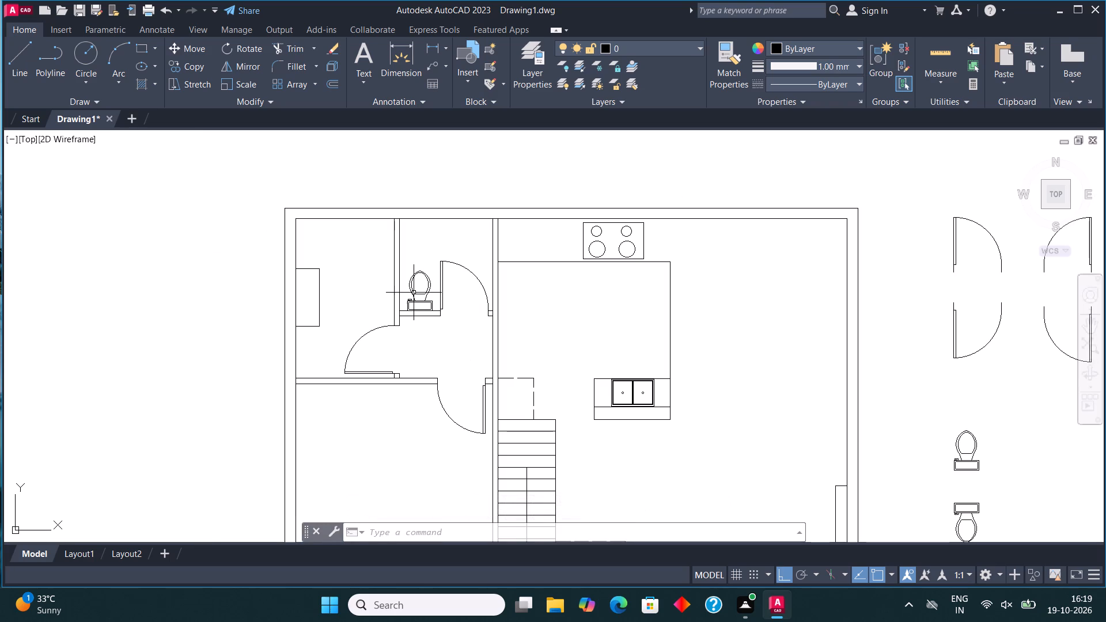
pyautogui.scroll(-2, 414, 272)
pyautogui.moveTo(498, 359); pyautogui.dragTo(494, 326, button='middle')
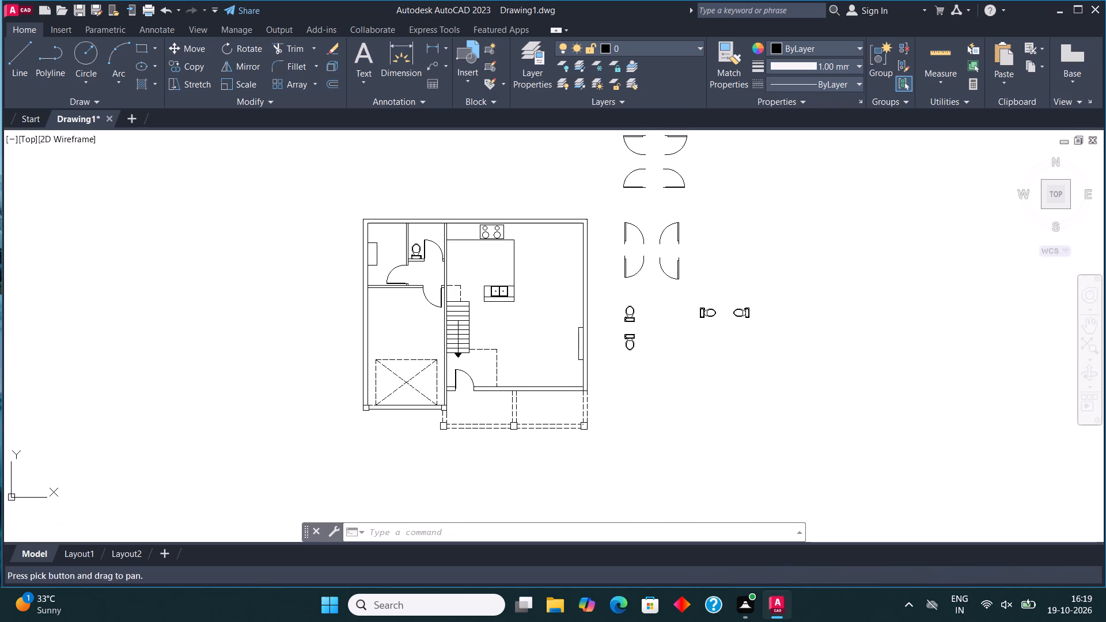
pyautogui.moveTo(519, 521); pyautogui.dragTo(510, 492, button='middle')
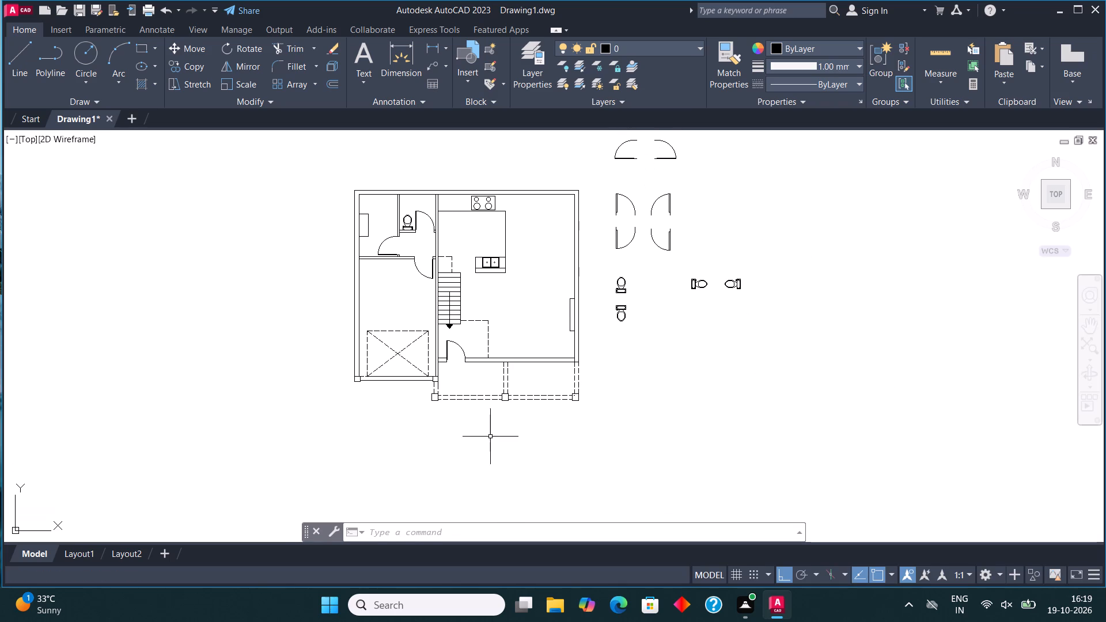
pyautogui.scroll(-1, 492, 445)
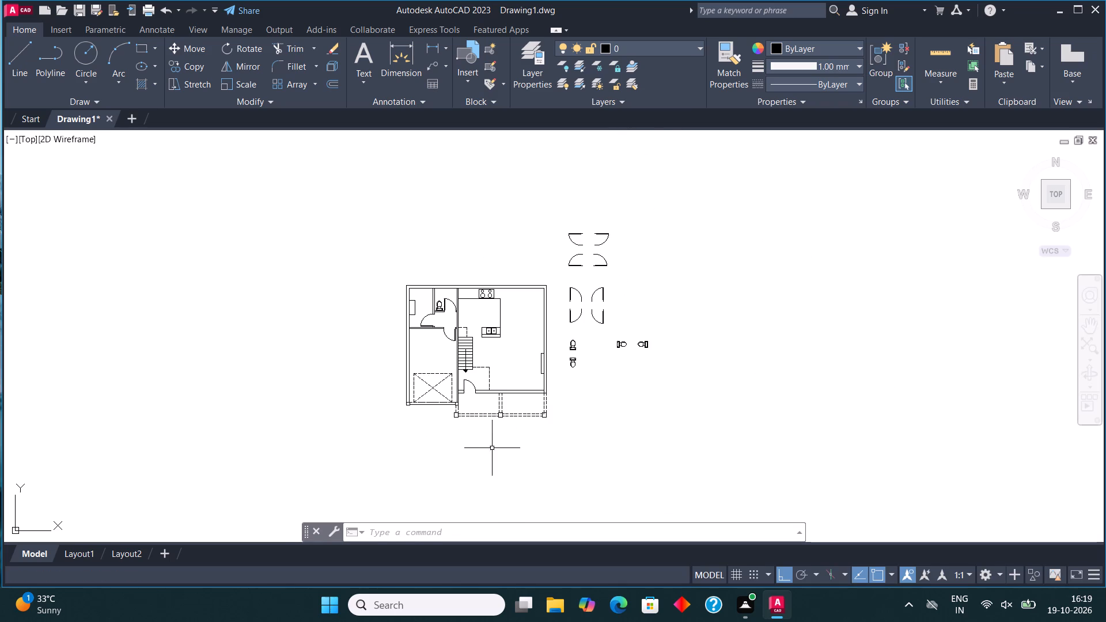
pyautogui.scroll(3, 412, 301)
pyautogui.moveTo(406, 300); pyautogui.dragTo(347, 300, button='middle')
pyautogui.scroll(2, 347, 300)
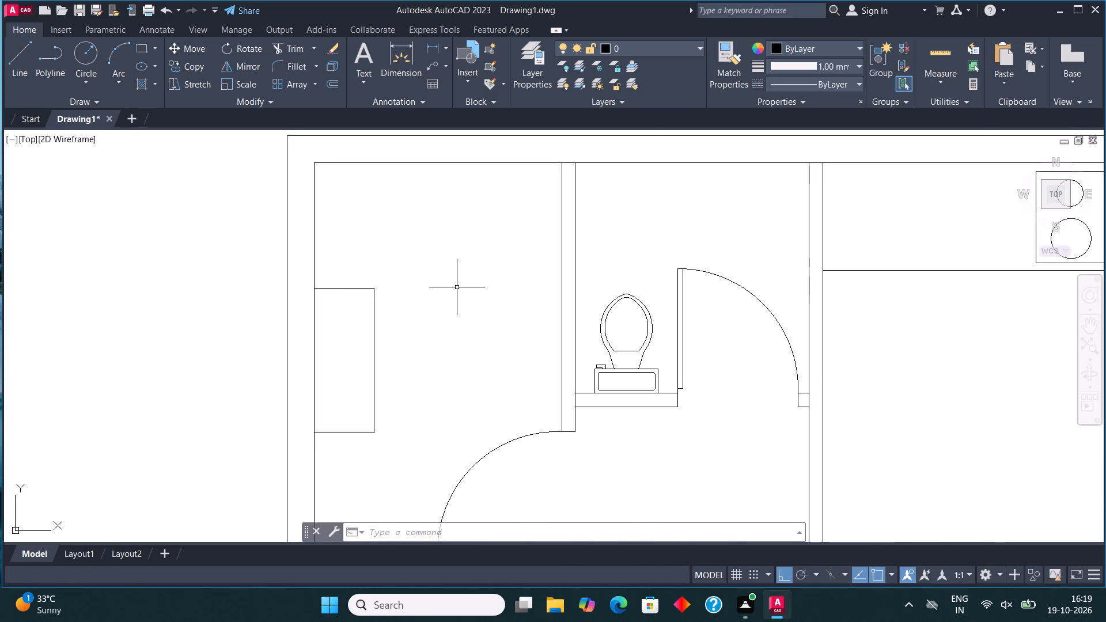
pyautogui.moveTo(460, 288); pyautogui.dragTo(406, 325, button='middle')
pyautogui.click(362, 59)
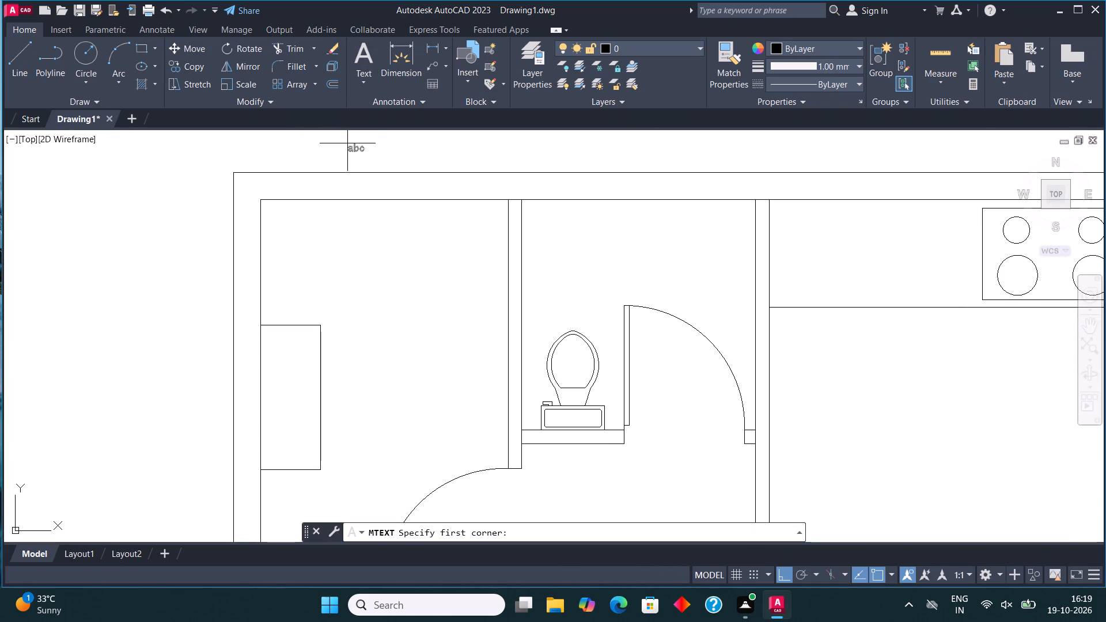
pyautogui.click(291, 300)
pyautogui.click(396, 248)
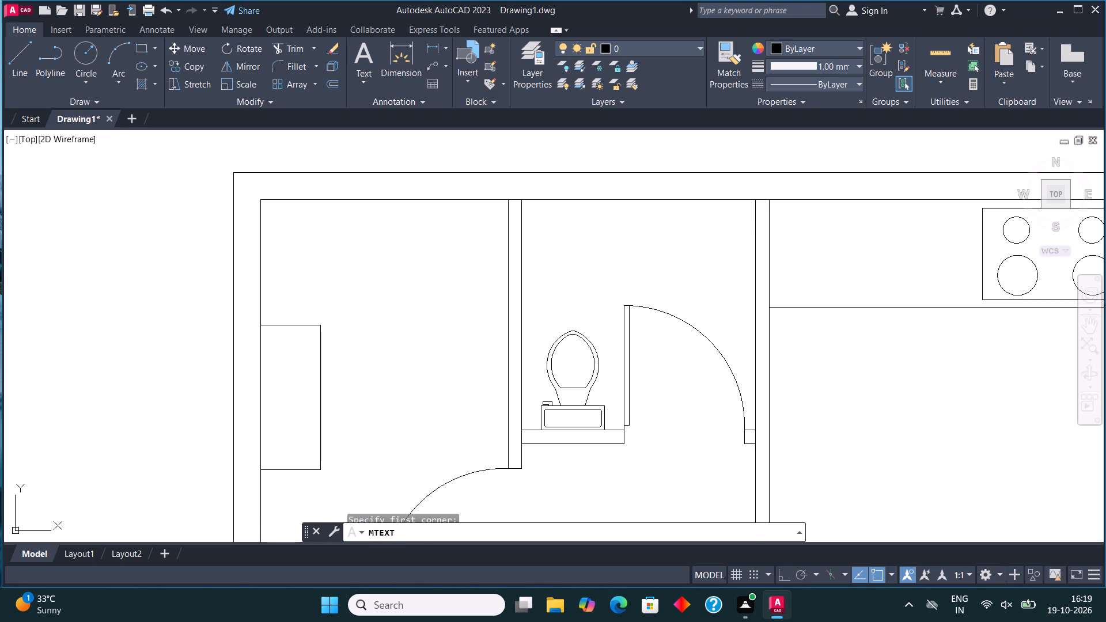
pyautogui.write('MUDROOM')
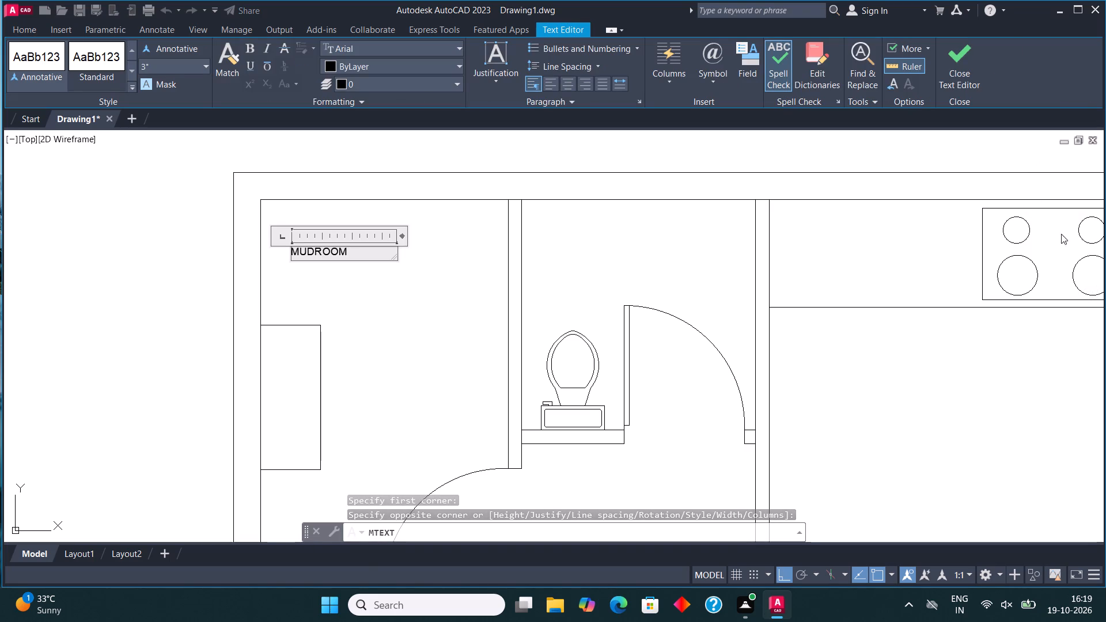
pyautogui.click(974, 56)
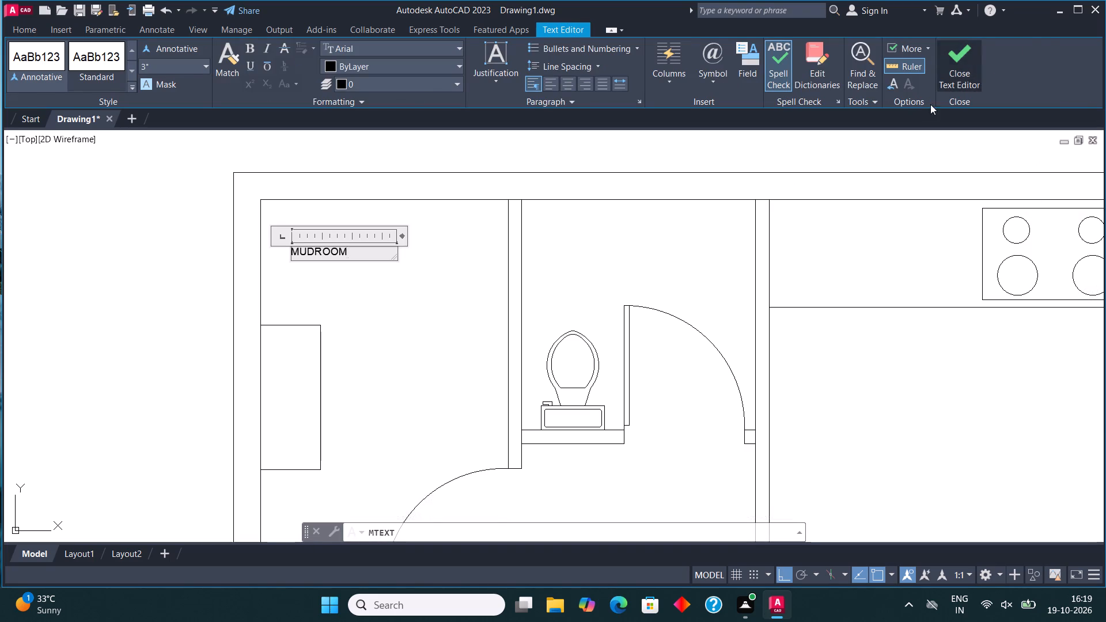
# Scale the MUDROOM label up to a text height of about 7".
pyautogui.click(309, 253)
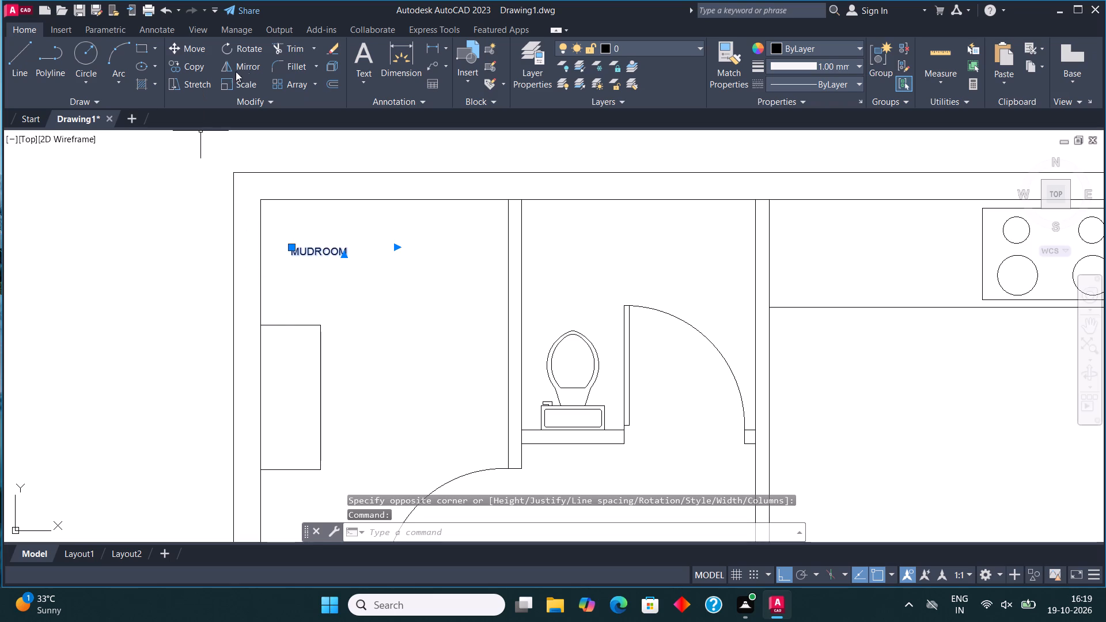
pyautogui.click(251, 81)
pyautogui.click(313, 249)
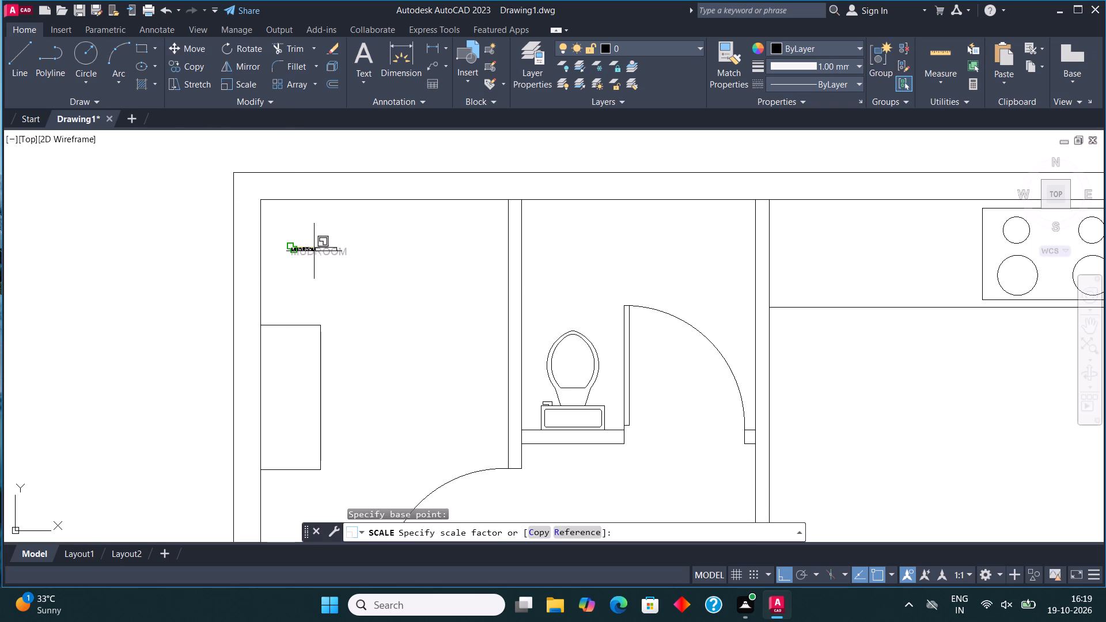
pyautogui.click(435, 260)
# Turn off ortho and move the MUDROOM label down beside the wall-side rectangle in the upper-left room.
pyautogui.scroll(-3, 209, 345)
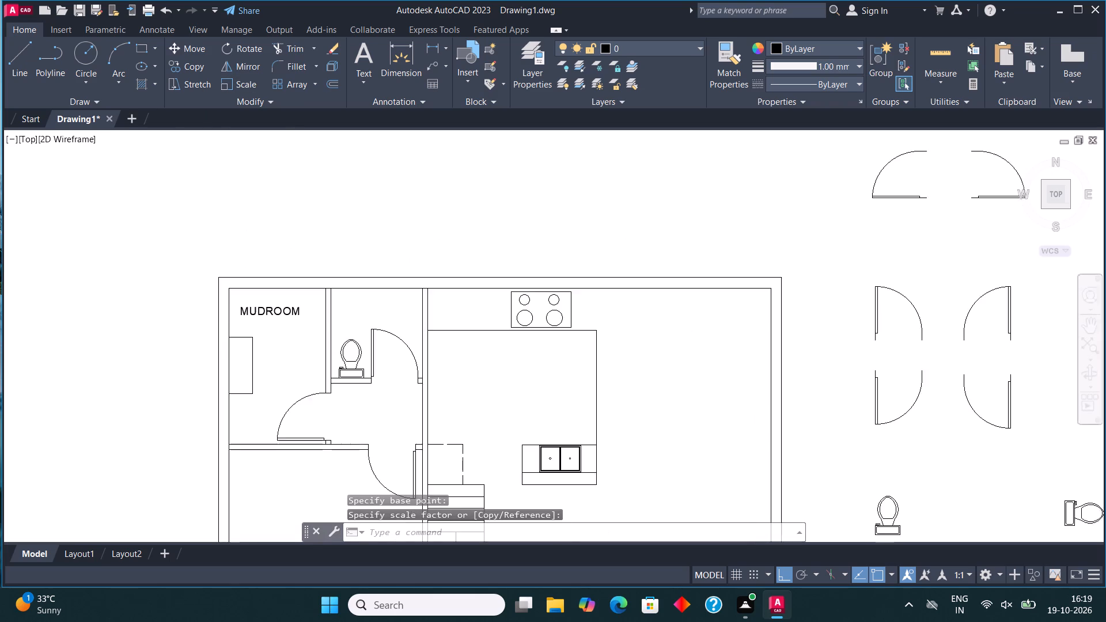
pyautogui.scroll(-1, 209, 345)
pyautogui.moveTo(209, 325); pyautogui.dragTo(224, 337, button='middle')
pyautogui.scroll(2, 315, 361)
pyautogui.click(160, 316)
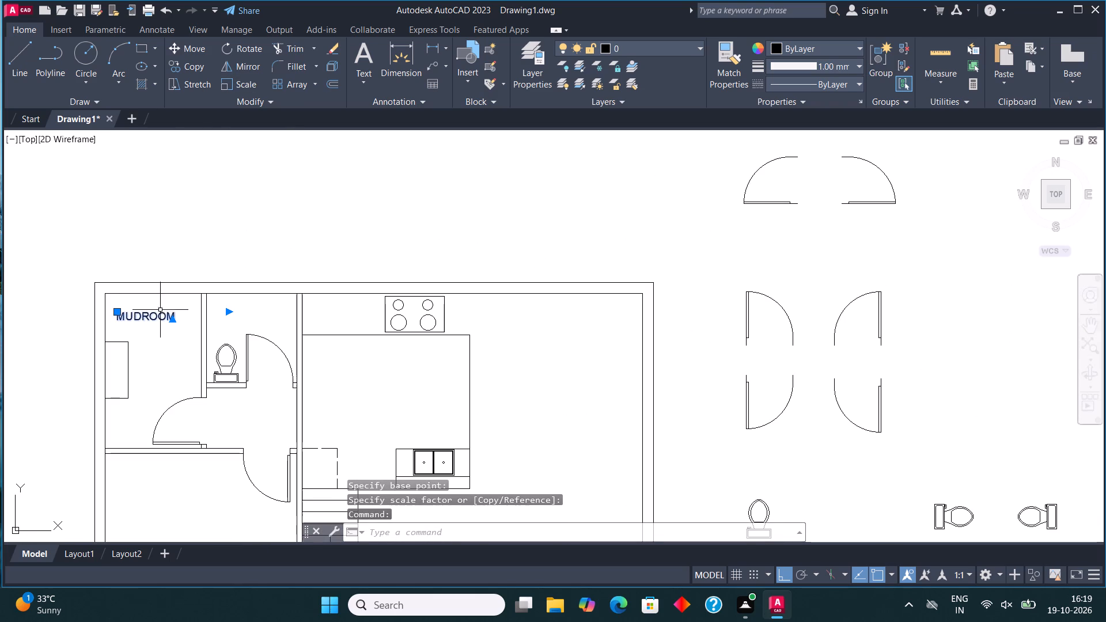
pyautogui.click(193, 49)
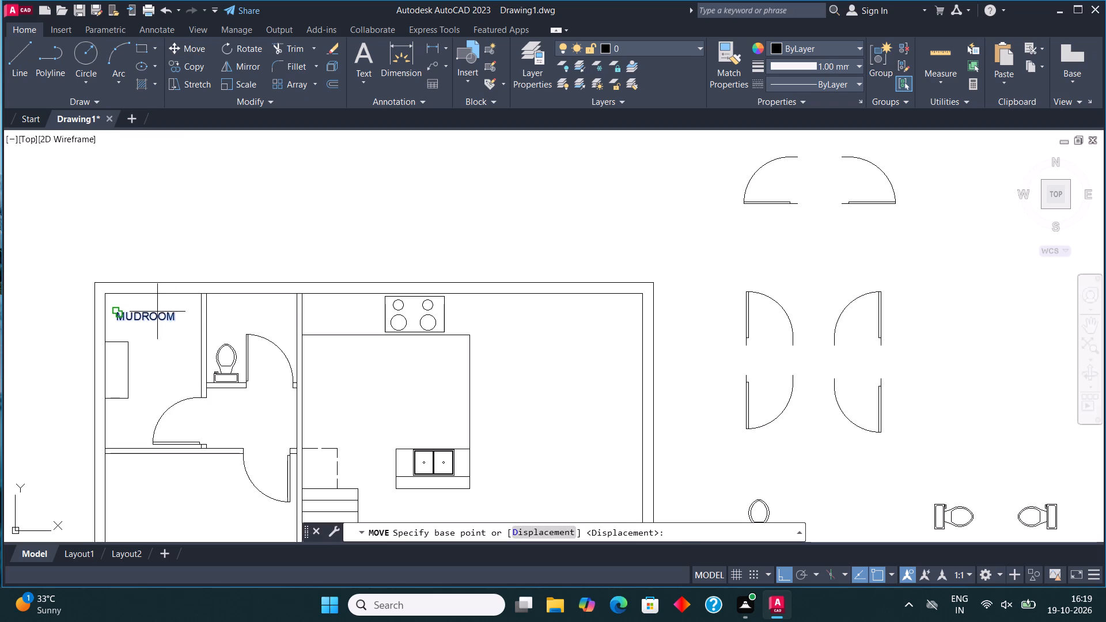
pyautogui.click(157, 312)
pyautogui.press('F8')
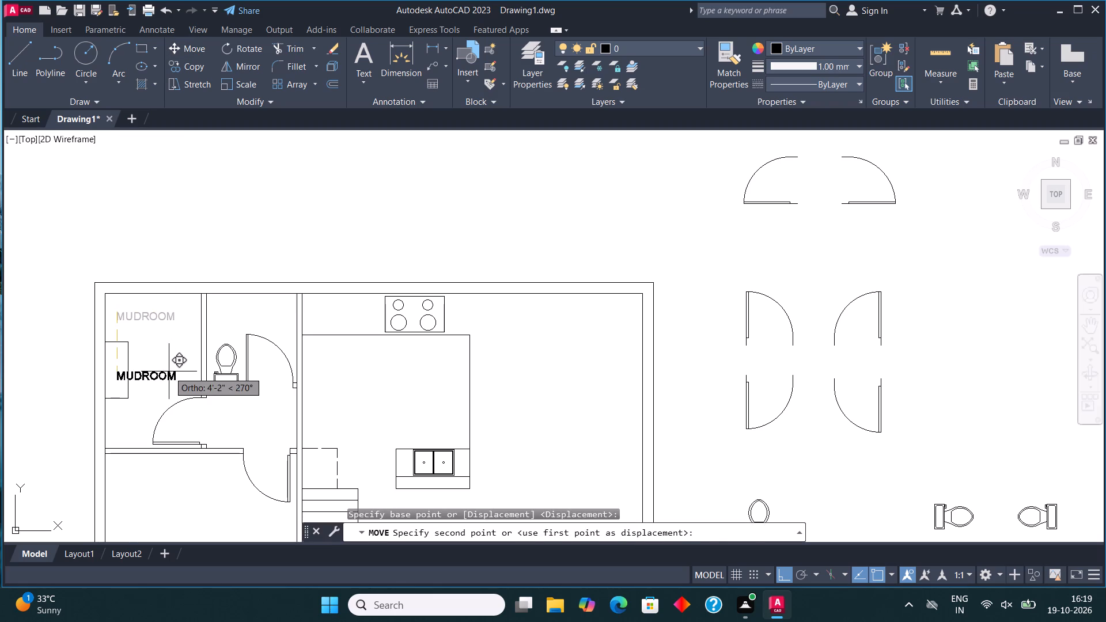
pyautogui.scroll(2, 168, 371)
pyautogui.click(80, 351)
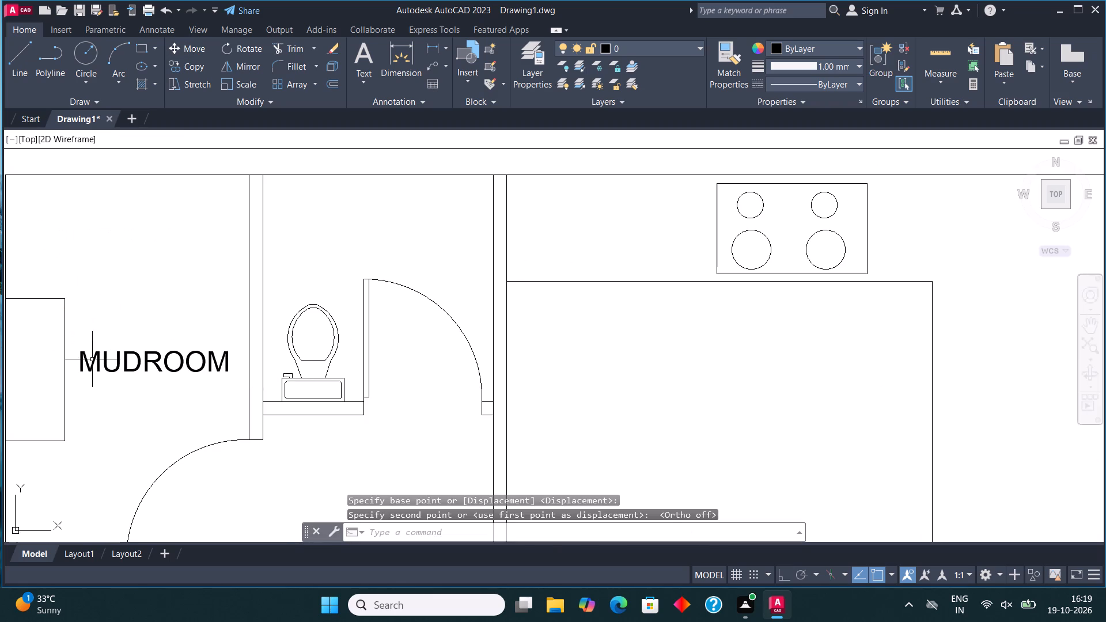
# Copy the MUDROOM label into the toilet room, the large lower-left room and the entry area beside the stair arrow.
pyautogui.click(92, 359)
pyautogui.click(179, 63)
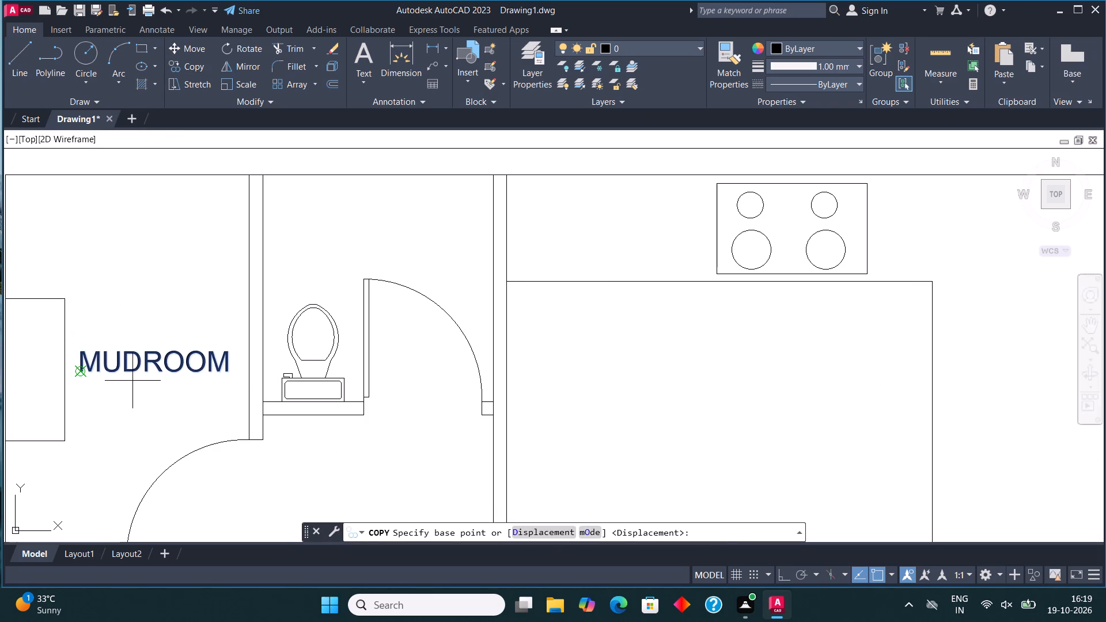
pyautogui.click(132, 383)
pyautogui.scroll(-2, 144, 381)
pyautogui.scroll(1, 175, 319)
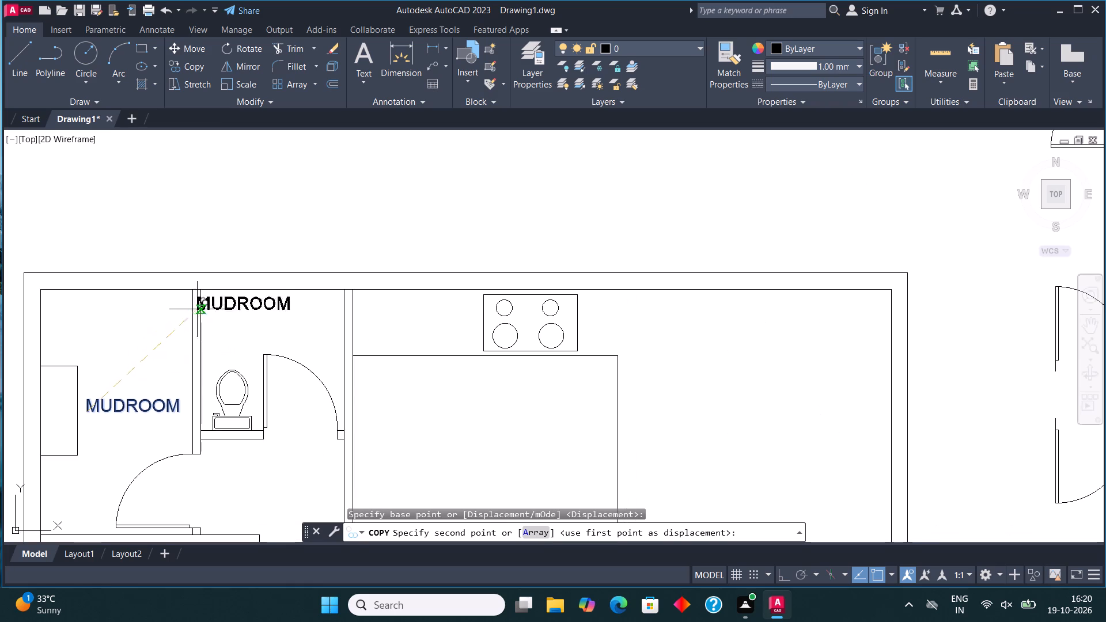
pyautogui.click(227, 330)
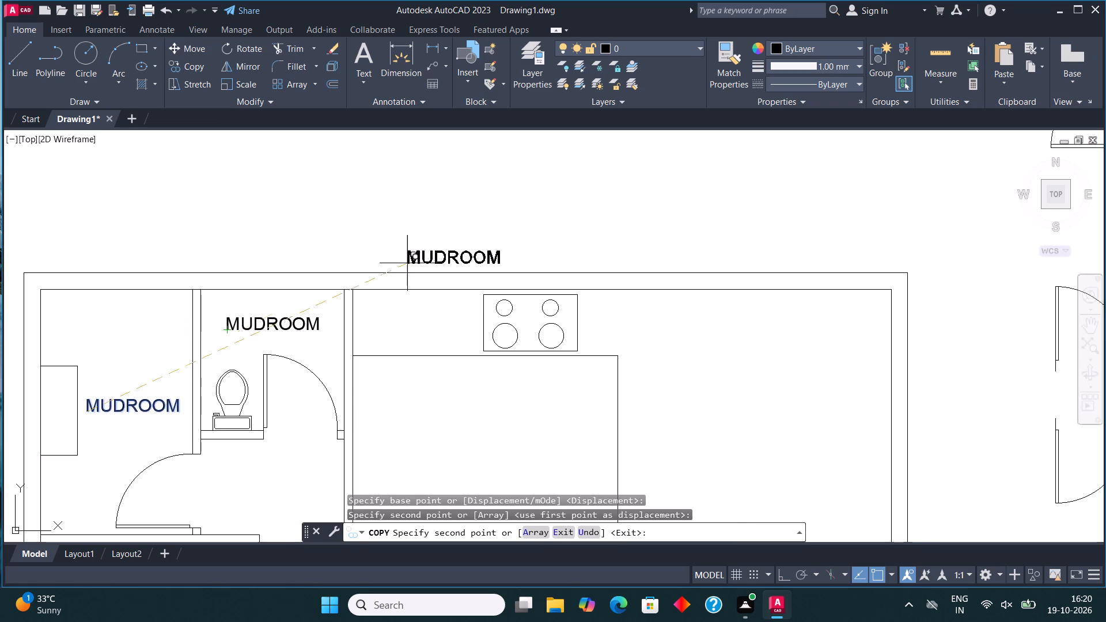
pyautogui.scroll(-3, 419, 262)
pyautogui.scroll(2, 354, 386)
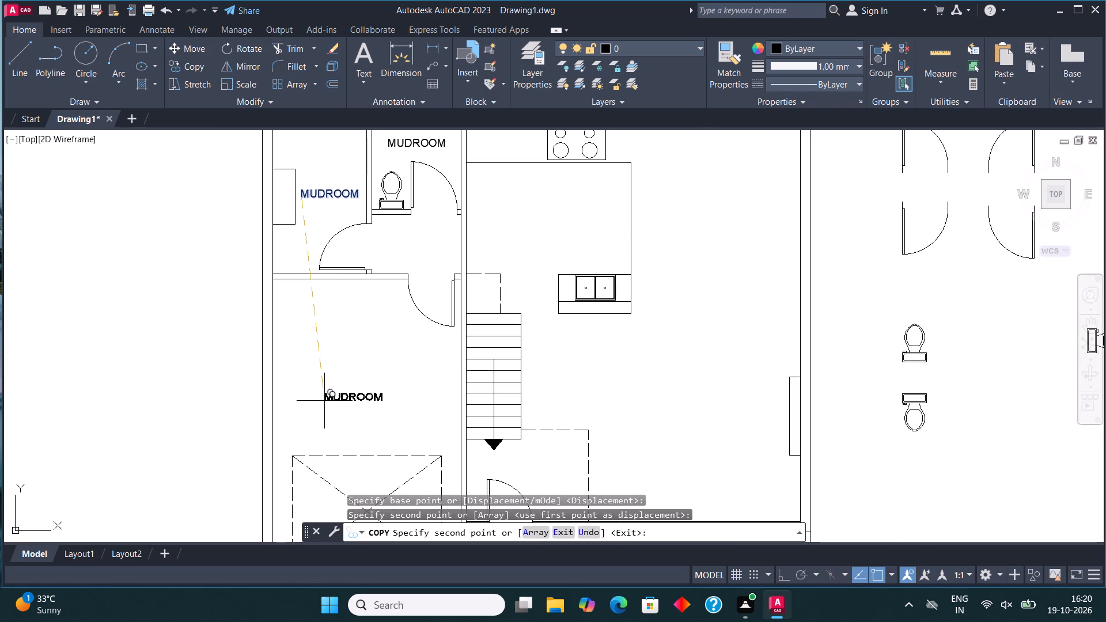
pyautogui.click(331, 397)
pyautogui.scroll(-2, 354, 394)
pyautogui.scroll(2, 411, 424)
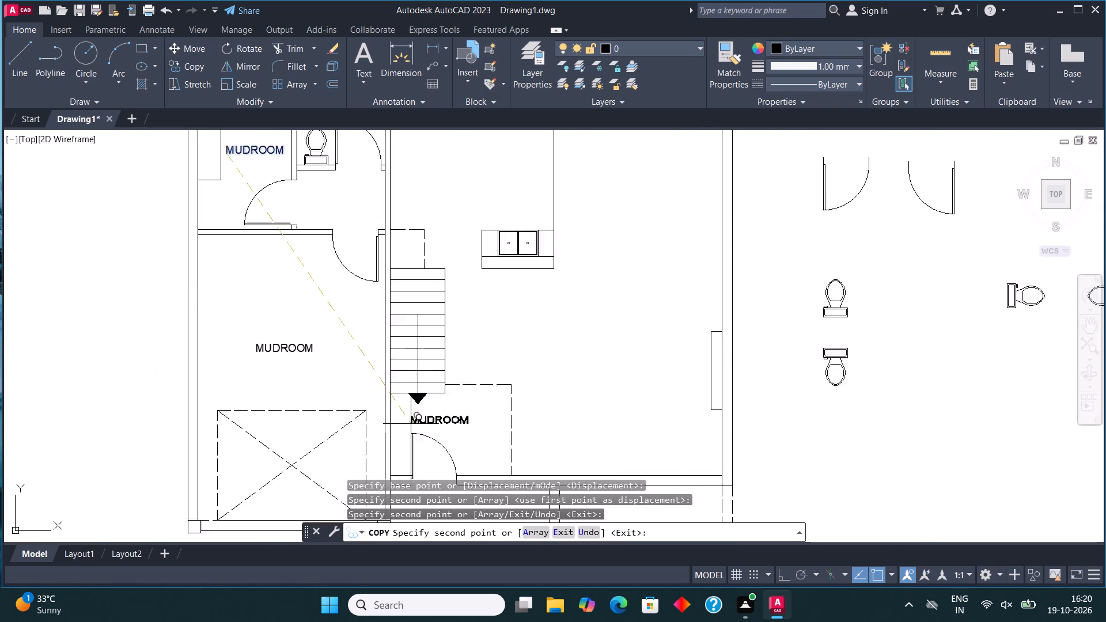
pyautogui.scroll(1, 411, 424)
pyautogui.click(433, 418)
# Continue copying the label into the kitchen, the open area beside it, the lower main room and the column-lined area outside the entrance.
pyautogui.scroll(-3, 431, 436)
pyautogui.scroll(4, 437, 350)
pyautogui.click(433, 282)
pyautogui.scroll(-4, 362, 349)
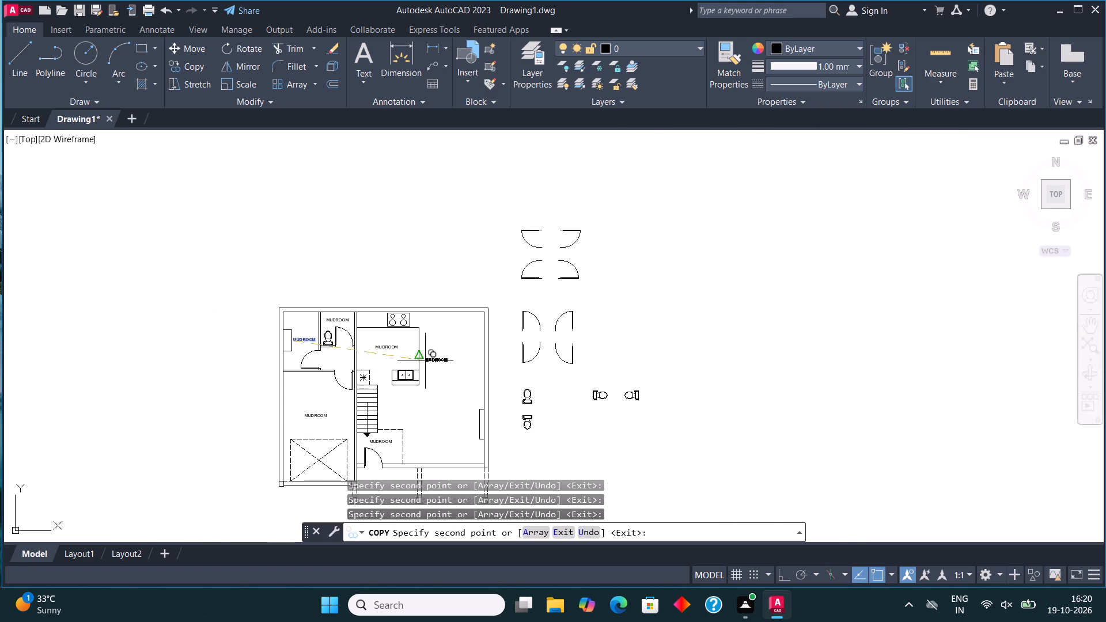
pyautogui.scroll(3, 453, 366)
pyautogui.click(404, 301)
pyautogui.scroll(-5, 404, 301)
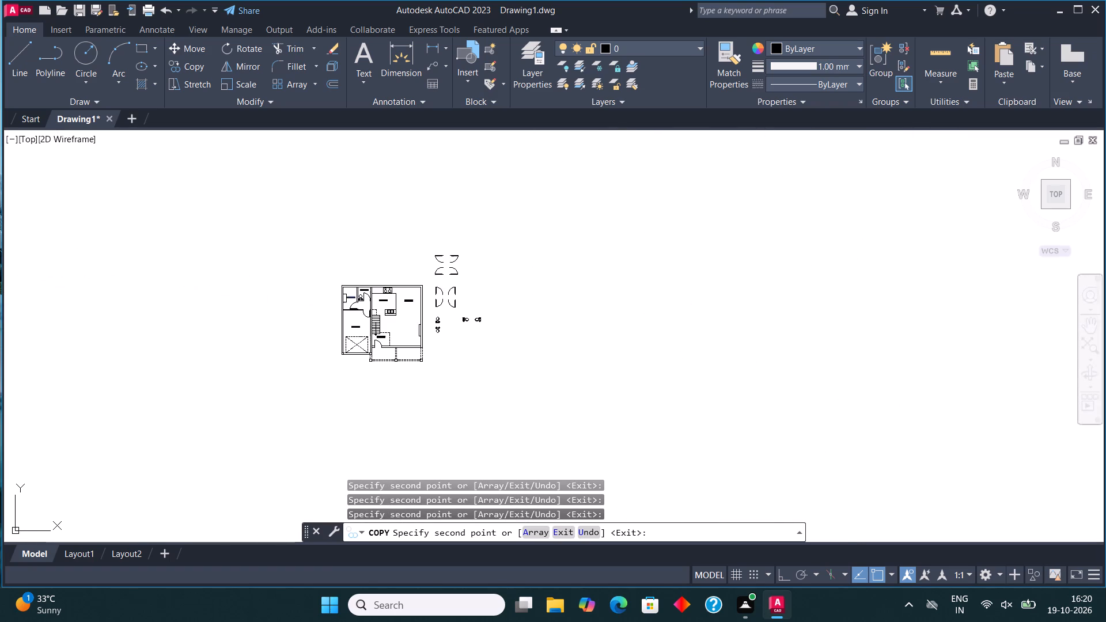
pyautogui.scroll(4, 405, 342)
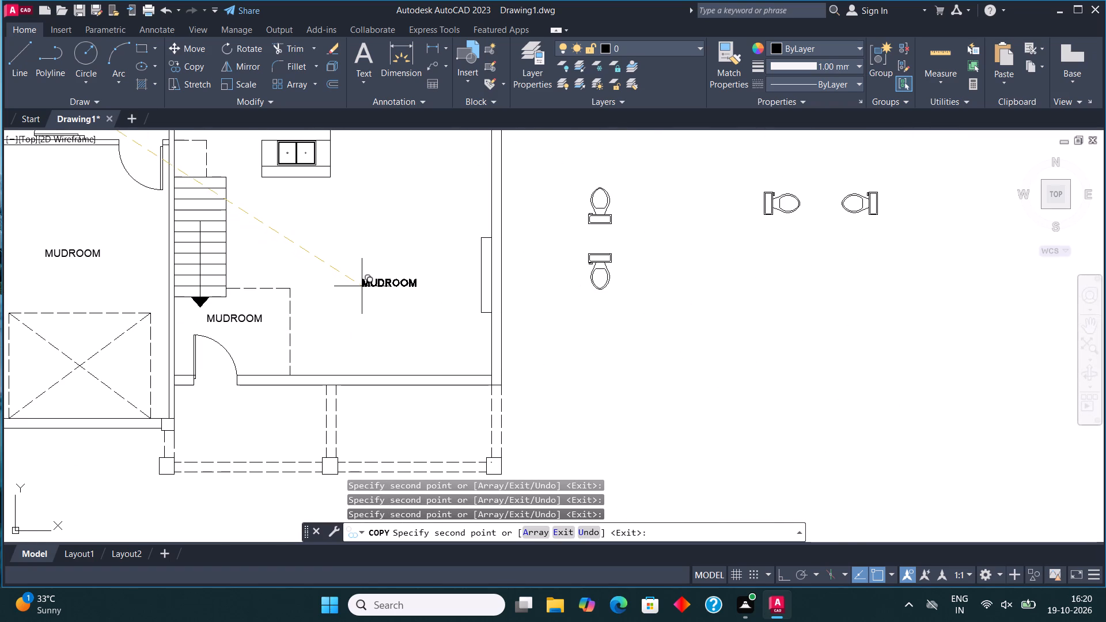
pyautogui.click(362, 286)
pyautogui.click(230, 421)
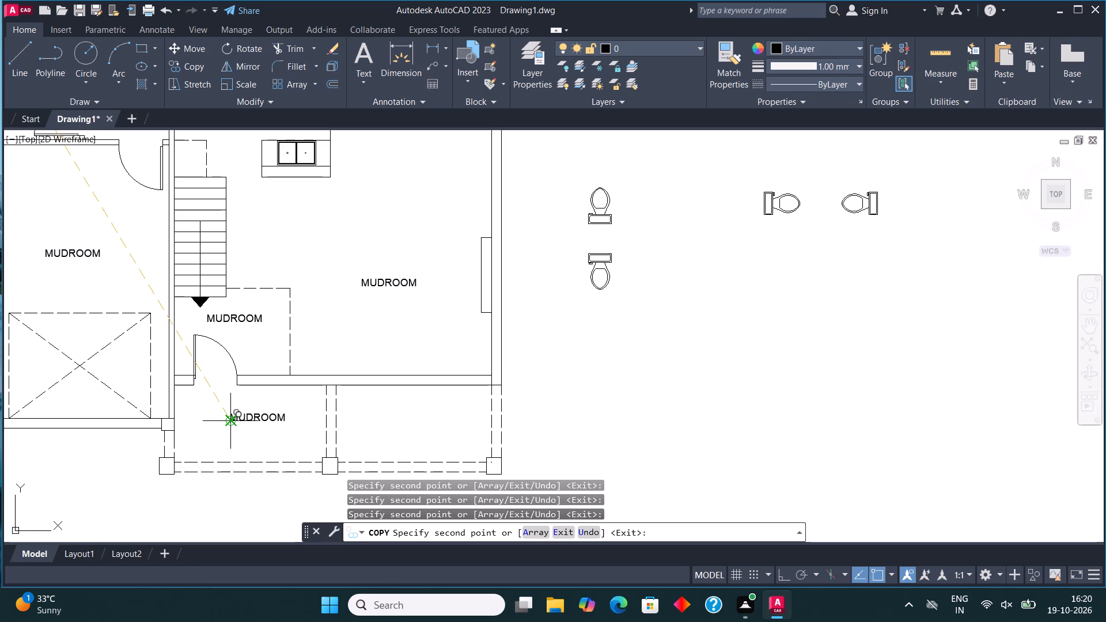
pyautogui.press('Escape')
# Finish copying and change the label in the column-lined area outside the entrance door to PORCH.
pyautogui.scroll(-1, 415, 387)
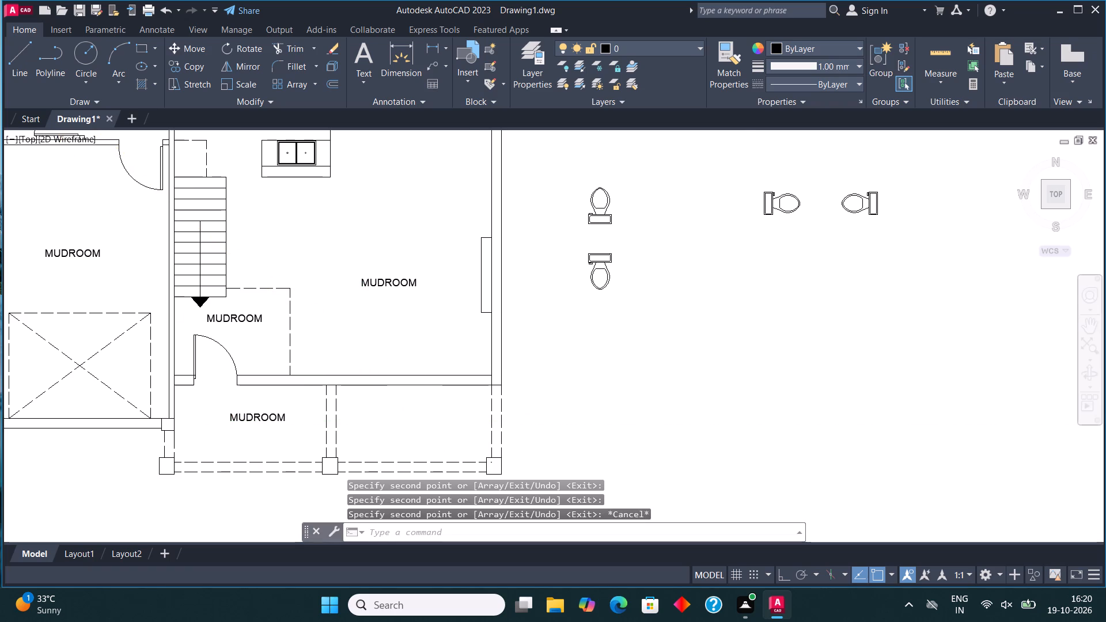
pyautogui.scroll(2, 287, 408)
pyautogui.click(321, 397)
pyautogui.rightClick(321, 397)
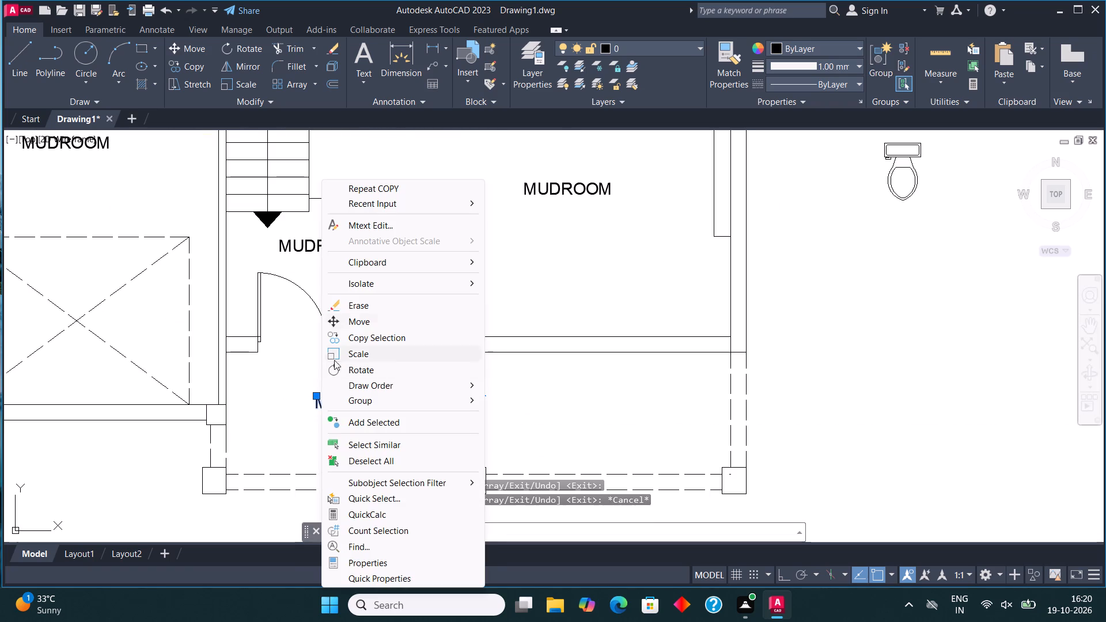
pyautogui.click(374, 225)
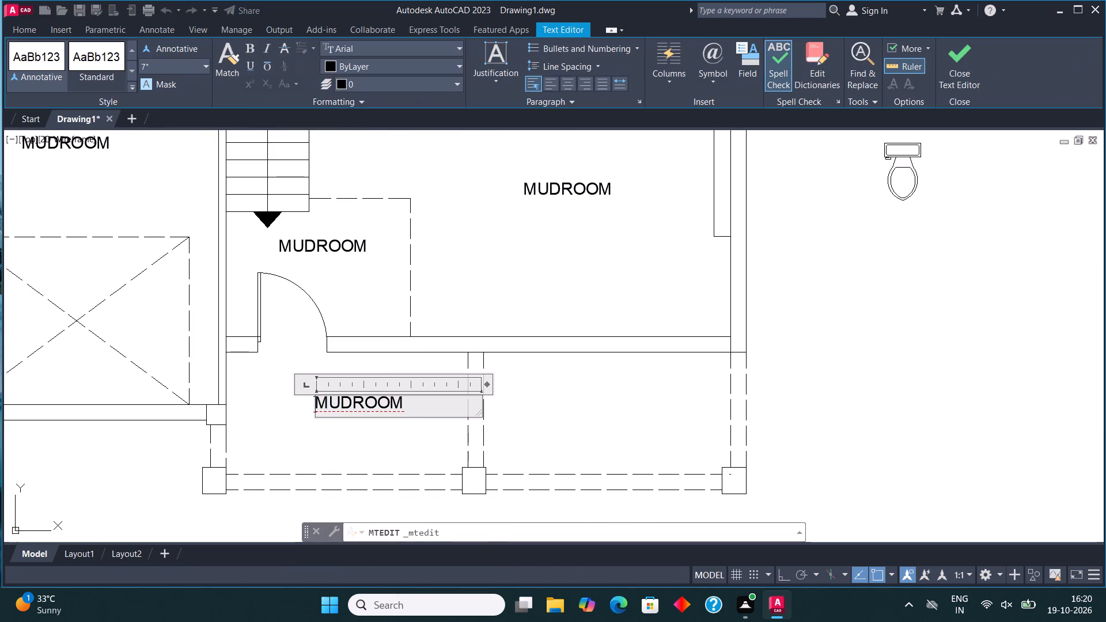
pyautogui.click(404, 397)
pyautogui.press('BackSpace')
pyautogui.press('BackSpace')
pyautogui.press('BackSpace')
pyautogui.press('BackSpace')
pyautogui.press('BackSpace')
pyautogui.press('BackSpace')
pyautogui.press('BackSpace')
pyautogui.press('BackSpace')
pyautogui.press('BackSpace')
pyautogui.press('BackSpace')
pyautogui.press('BackSpace')
pyautogui.press('BackSpace')
pyautogui.press('BackSpace')
pyautogui.press('BackSpace')
pyautogui.press('BackSpace')
pyautogui.press('BackSpace')
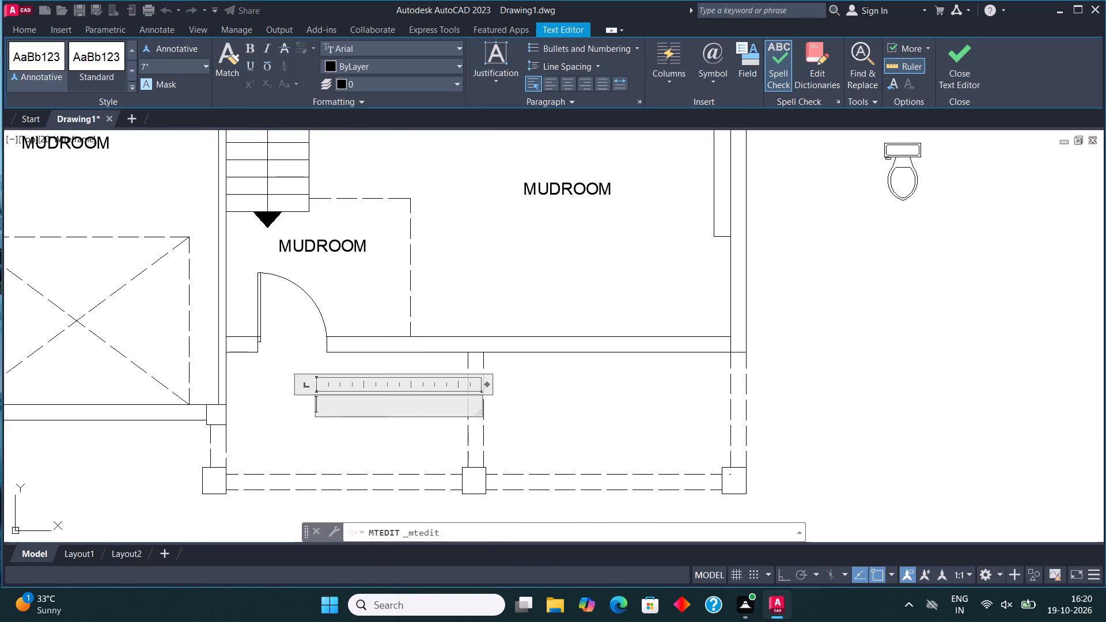
pyautogui.write('PORCH')
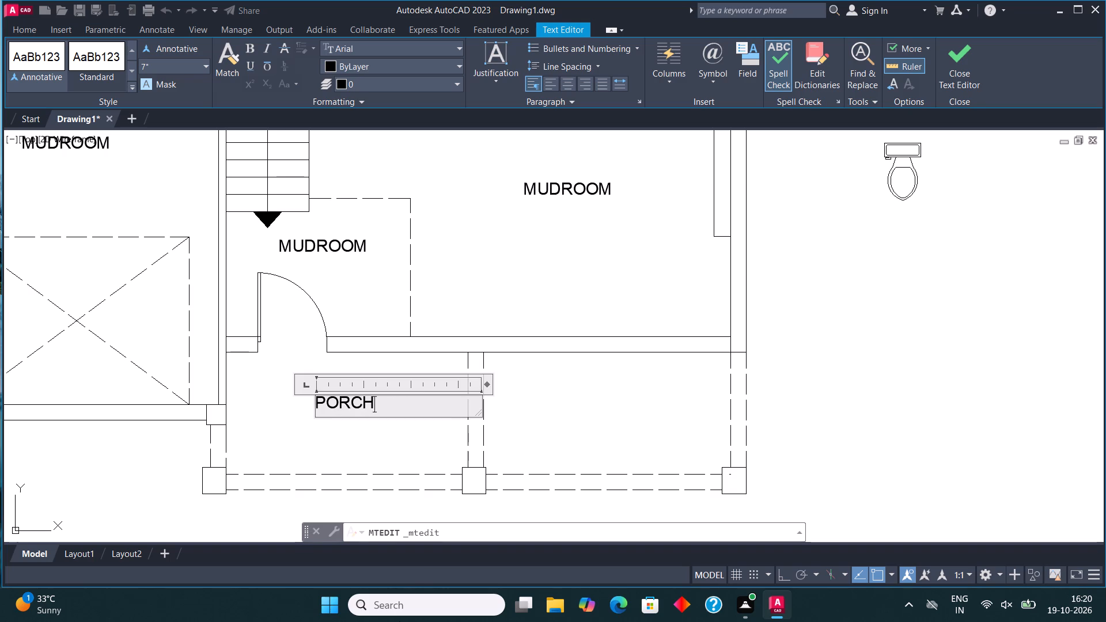
pyautogui.click(946, 58)
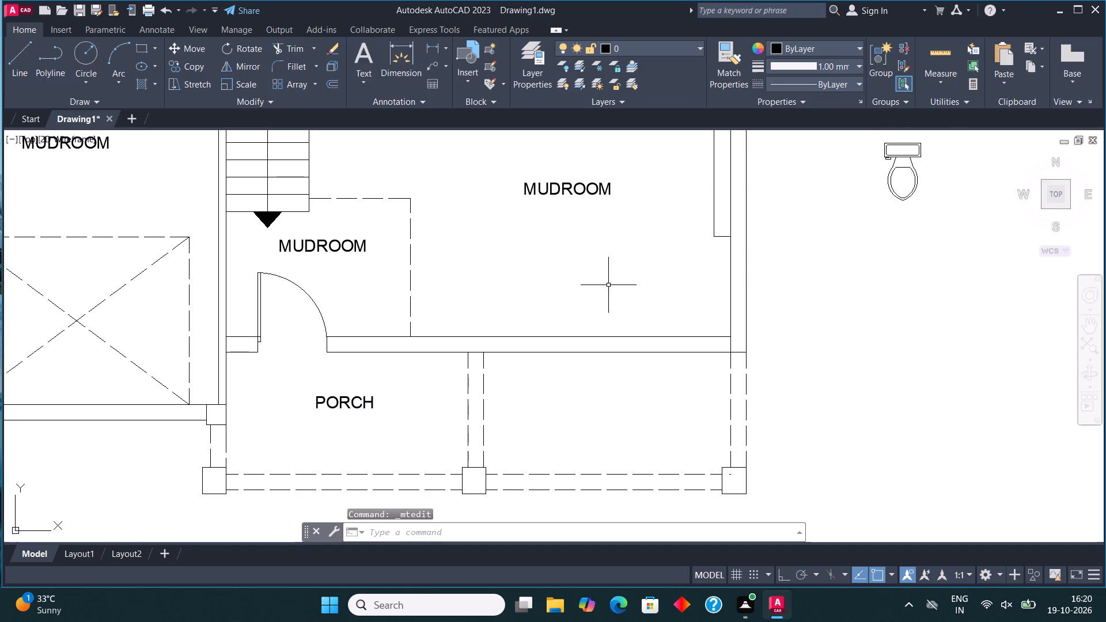
# Change the MUDROOM label in the entry area below the stair arrow to FOYER.
pyautogui.moveTo(298, 343); pyautogui.dragTo(314, 370, button='middle')
pyautogui.scroll(1, 340, 284)
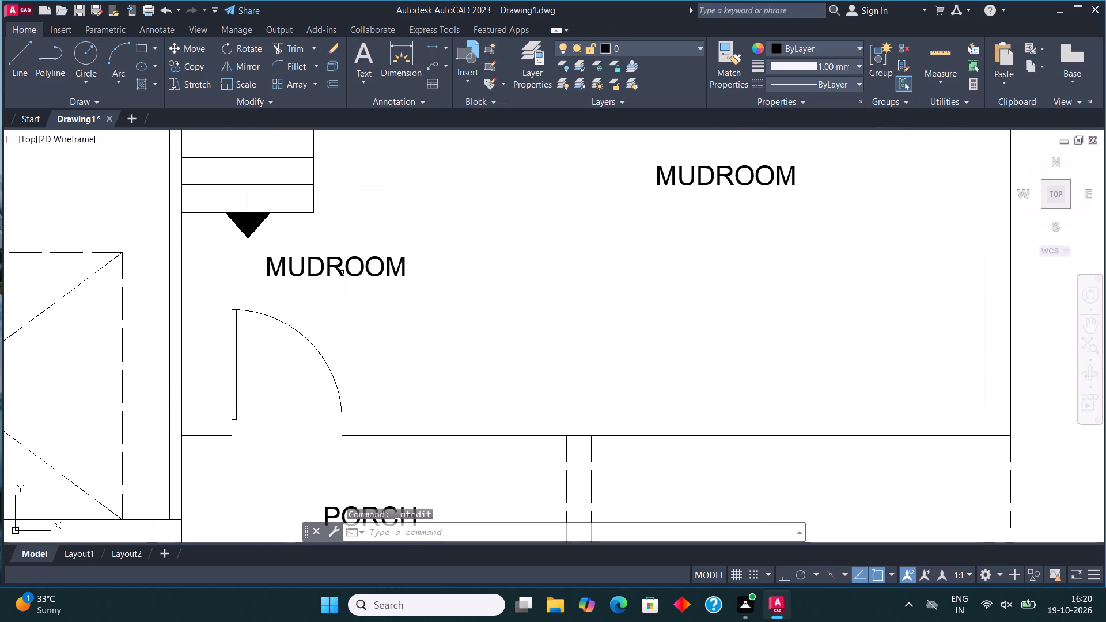
pyautogui.click(342, 268)
pyautogui.rightClick(342, 268)
pyautogui.click(381, 220)
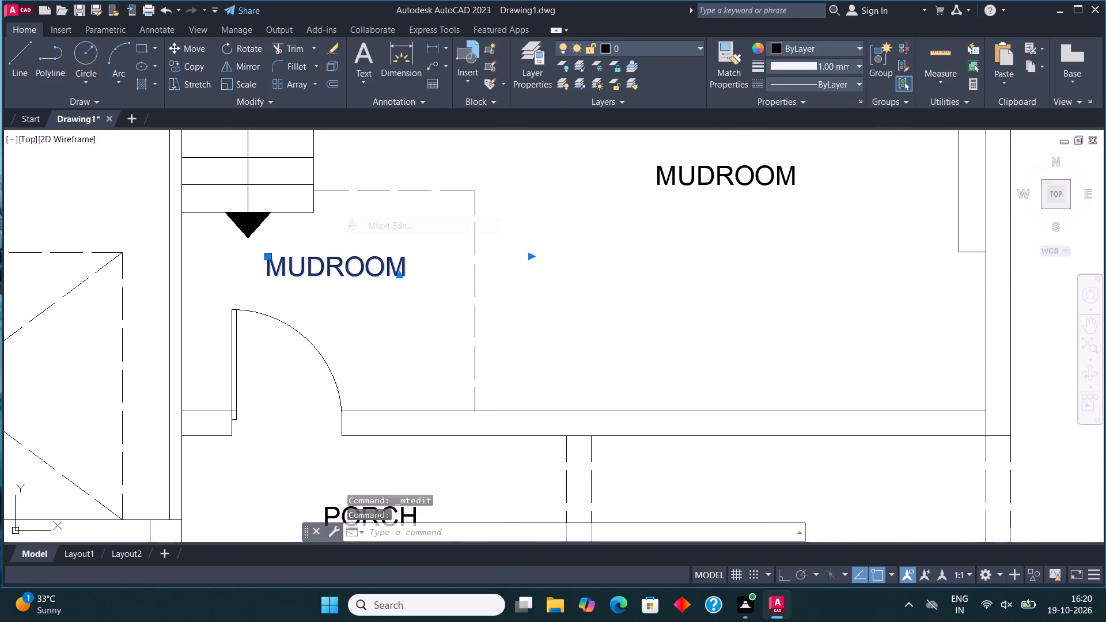
pyautogui.click(413, 263)
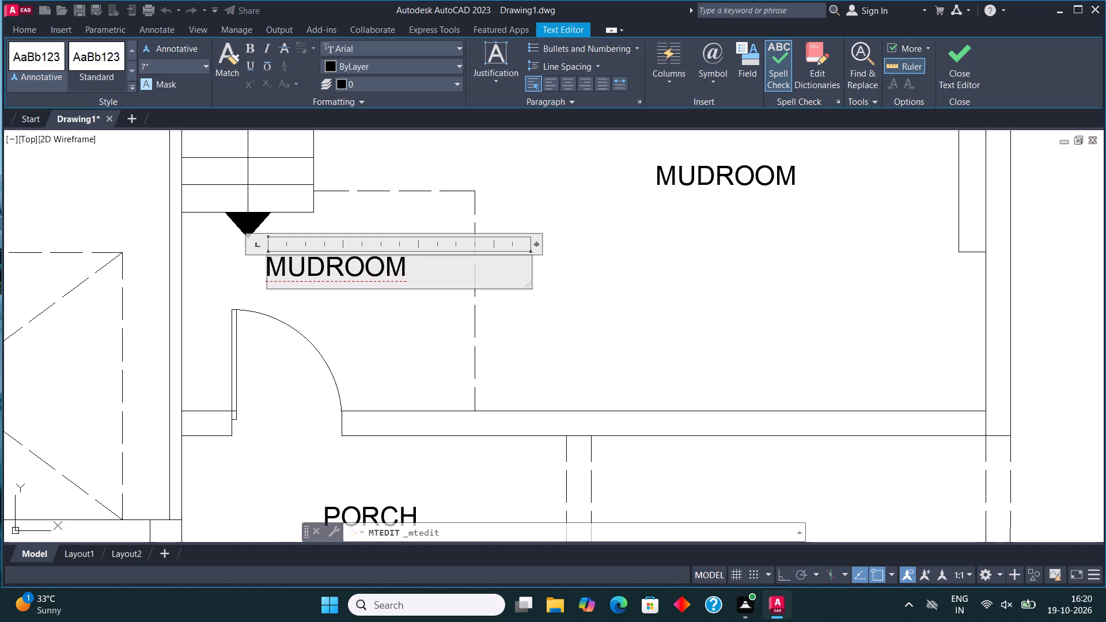
pyautogui.press('BackSpace')
pyautogui.press('BackSpace')
pyautogui.press('BackSpace')
pyautogui.press('BackSpace')
pyautogui.press('BackSpace')
pyautogui.press('BackSpace')
pyautogui.press('BackSpace')
pyautogui.press('BackSpace')
pyautogui.press('BackSpace')
pyautogui.press('BackSpace')
pyautogui.press('BackSpace')
pyautogui.press('BackSpace')
pyautogui.press('BackSpace')
pyautogui.press('BackSpace')
pyautogui.press('BackSpace')
pyautogui.press('BackSpace')
pyautogui.write('FOYER')
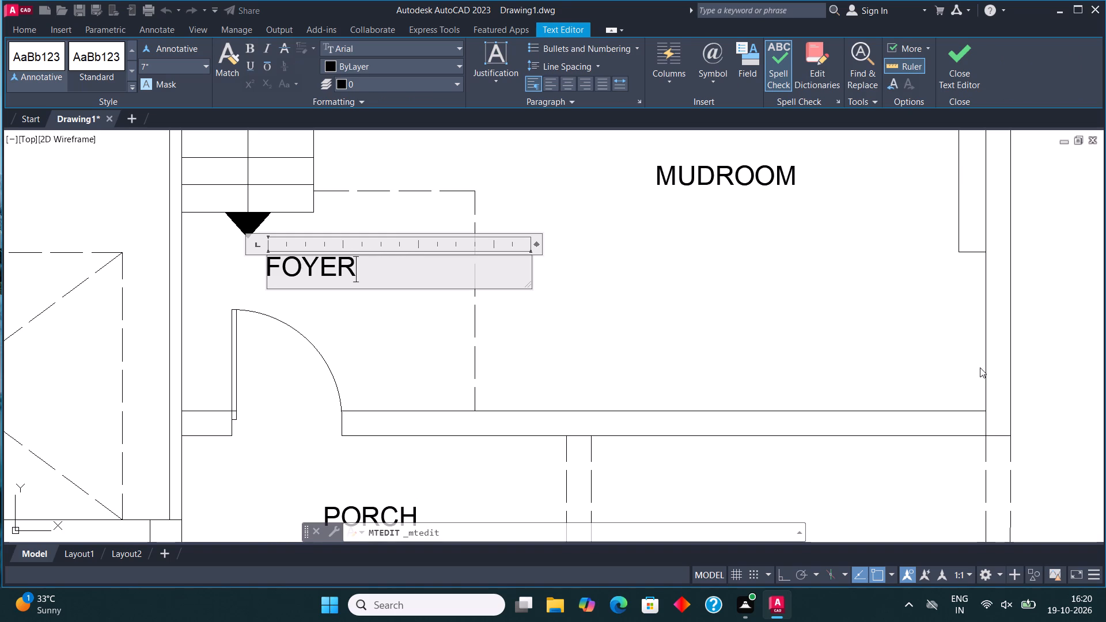
pyautogui.click(952, 67)
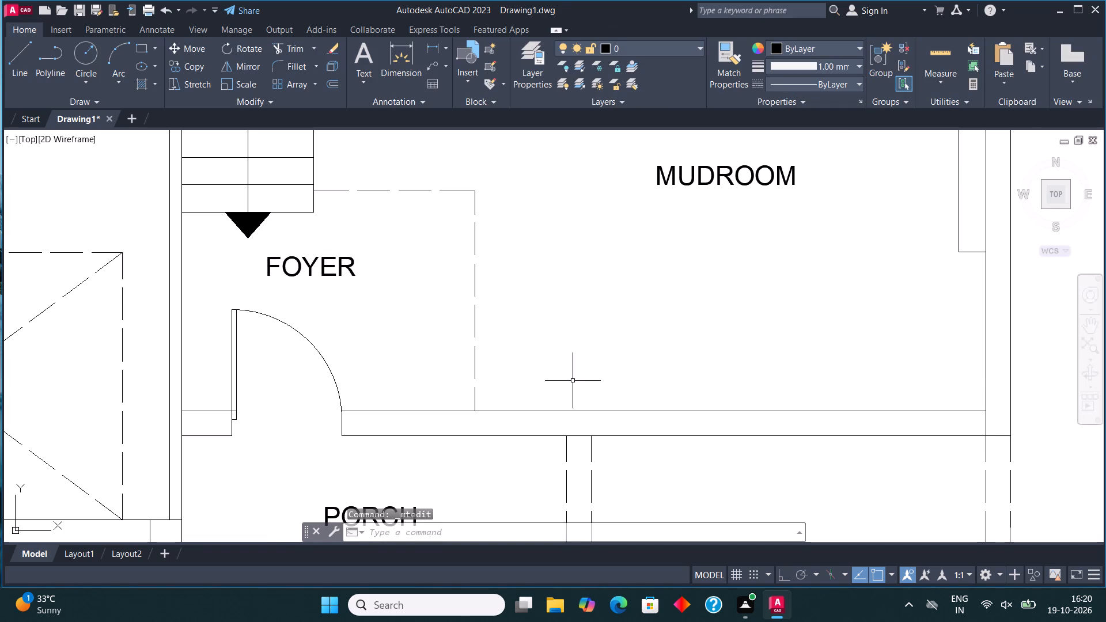
# Change the MUDROOM label in the lower main room, above the porch, to LIVING ROOM.
pyautogui.scroll(-1, 550, 433)
pyautogui.scroll(3, 638, 268)
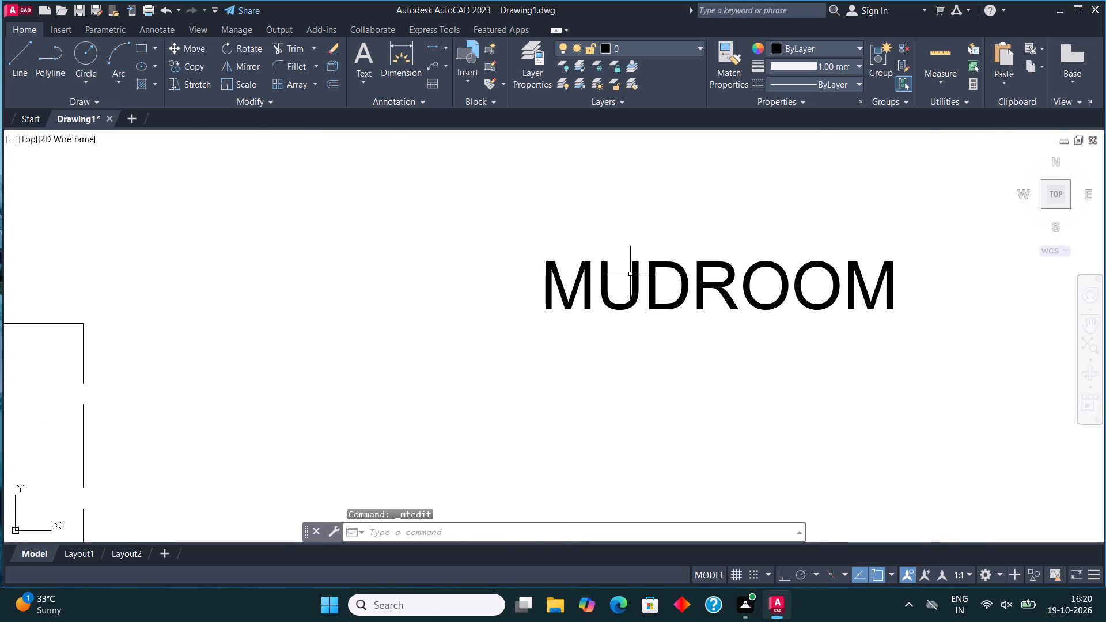
pyautogui.click(630, 275)
pyautogui.click(637, 313)
pyautogui.click(635, 285)
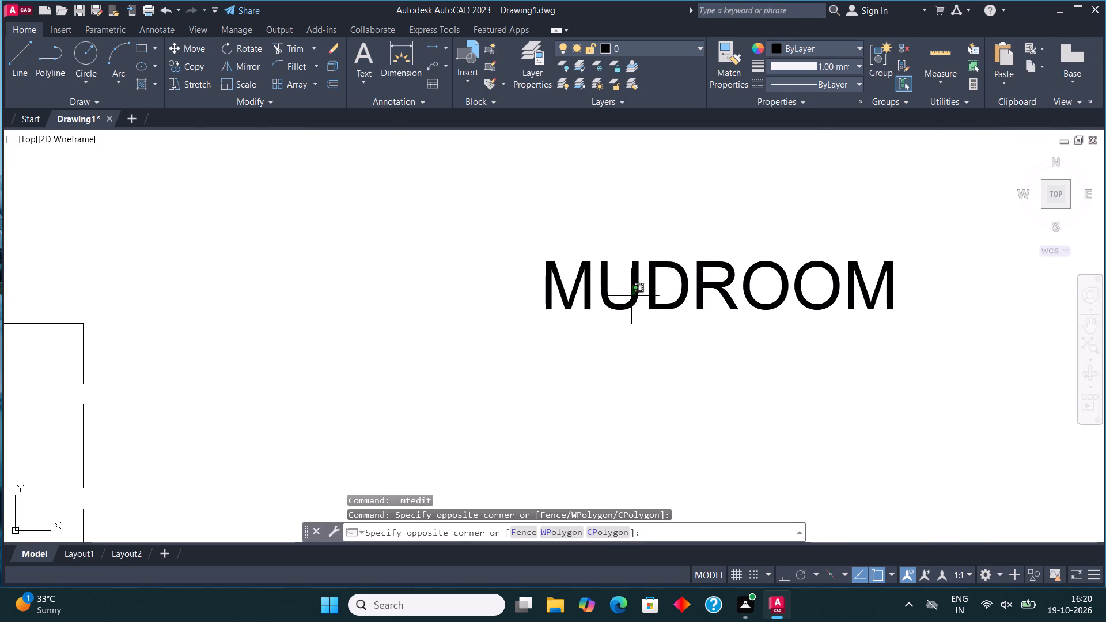
pyautogui.click(631, 301)
pyautogui.click(637, 279)
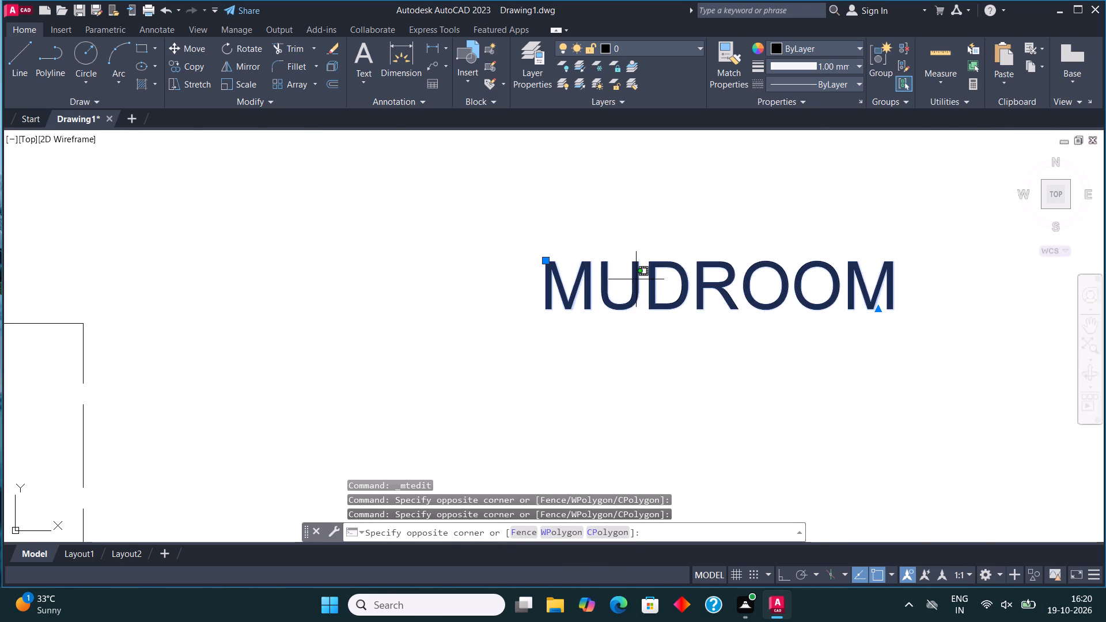
pyautogui.rightClick(636, 279)
pyautogui.click(687, 221)
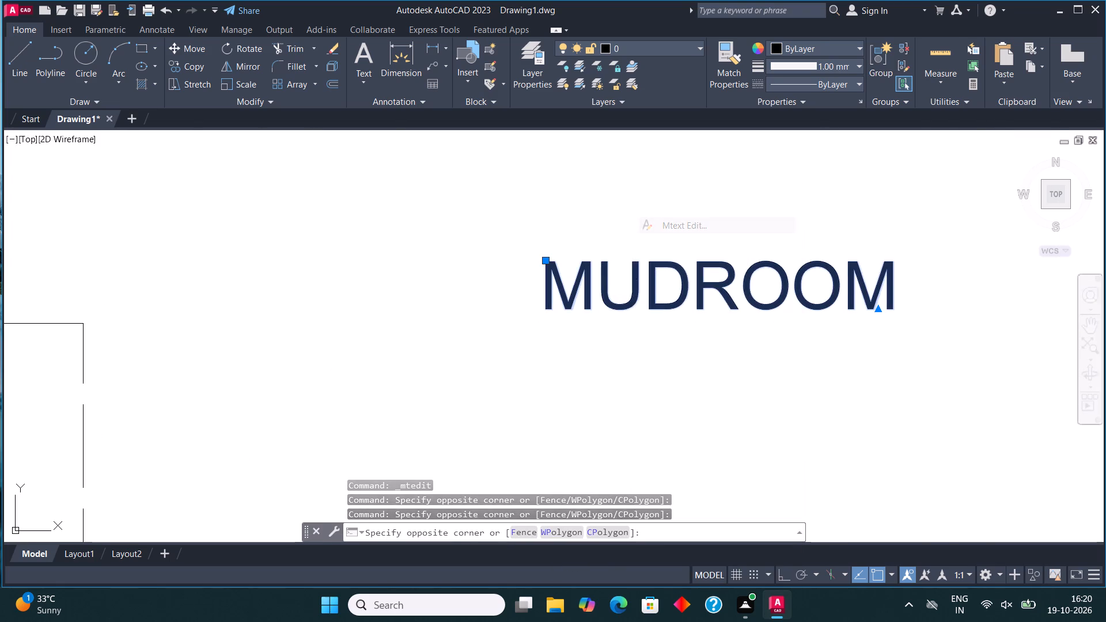
pyautogui.click(914, 310)
pyautogui.press('BackSpace')
pyautogui.press('BackSpace')
pyautogui.press('BackSpace')
pyautogui.press('BackSpace')
pyautogui.press('BackSpace')
pyautogui.press('BackSpace')
pyautogui.press('BackSpace')
pyautogui.press('BackSpace')
pyautogui.press('BackSpace')
pyautogui.press('BackSpace')
pyautogui.press('BackSpace')
pyautogui.press('BackSpace')
pyautogui.press('BackSpace')
pyautogui.press('BackSpace')
pyautogui.press('BackSpace')
pyautogui.press('BackSpace')
pyautogui.press('BackSpace')
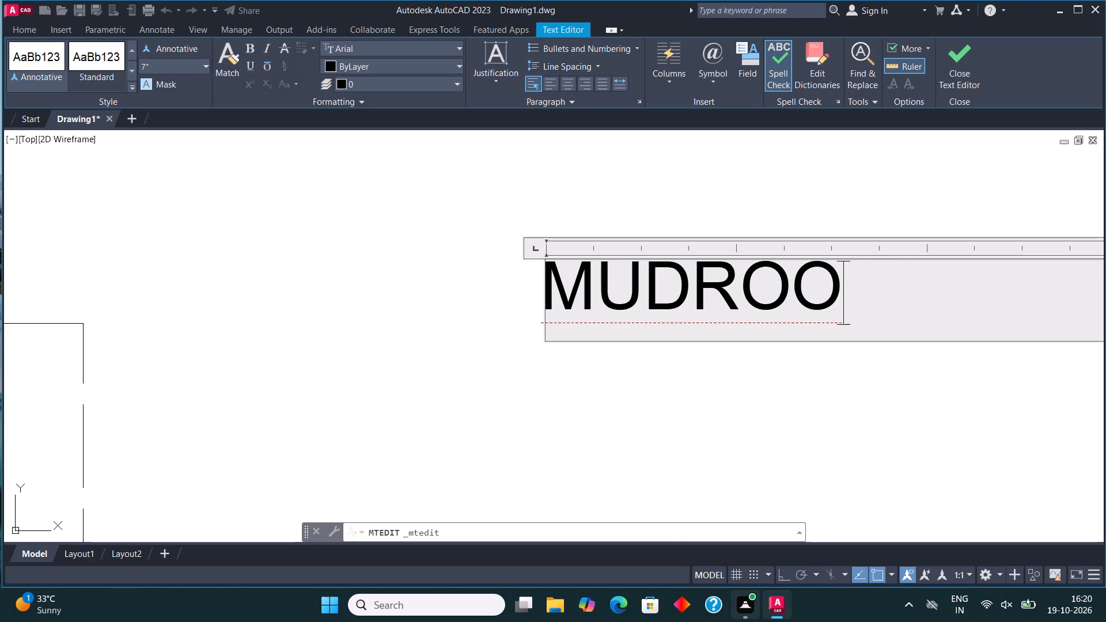
pyautogui.write('LIVING ROOM')
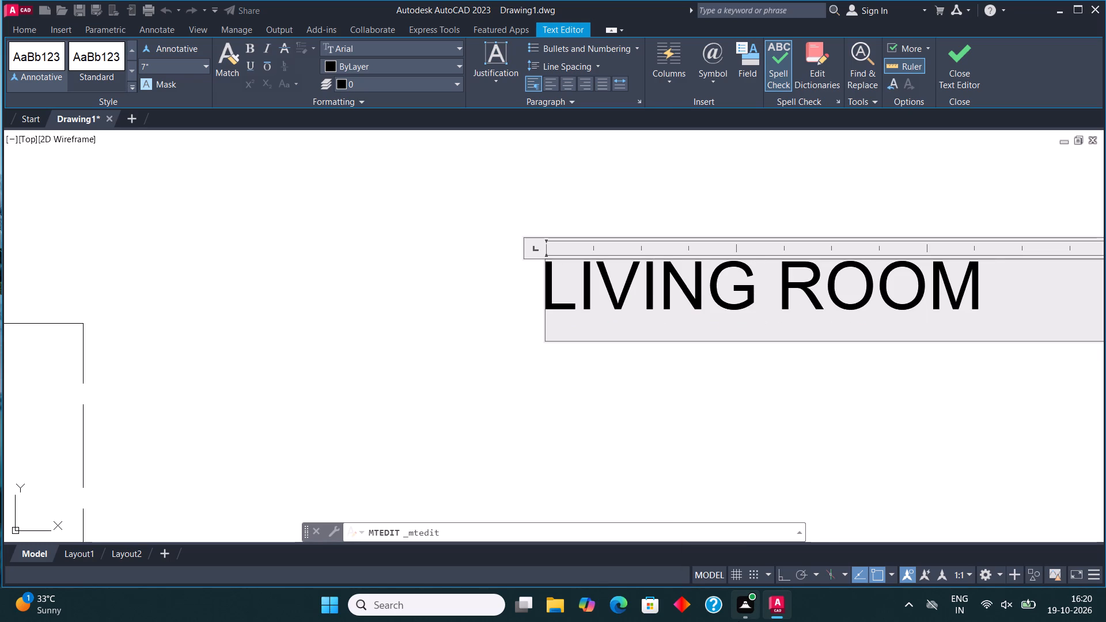
pyautogui.click(950, 61)
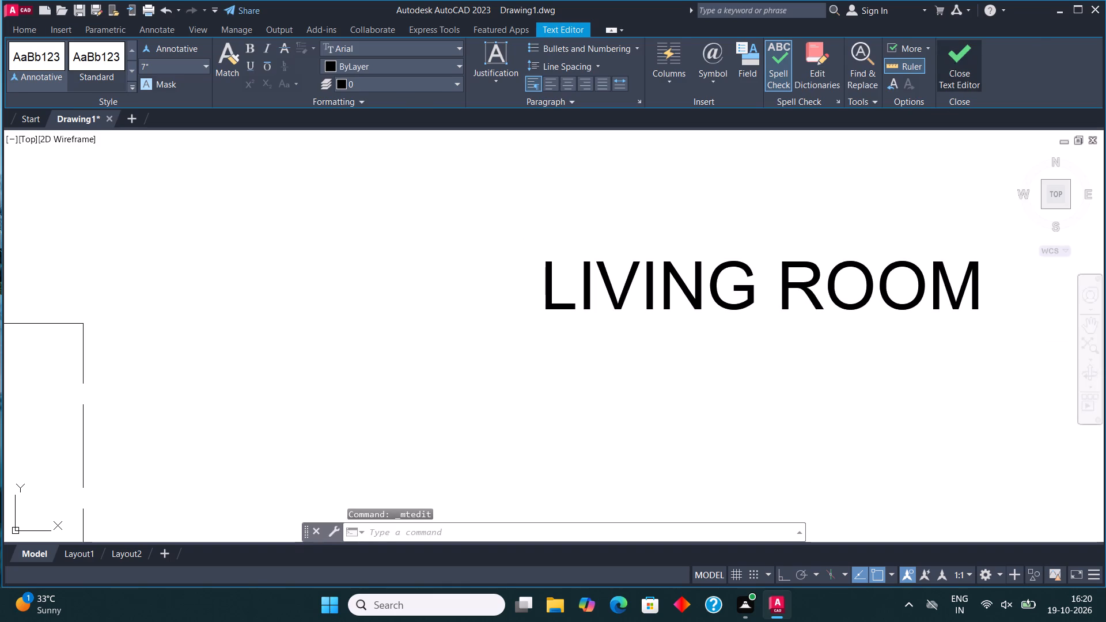
# Change the MUDROOM label in the open area beside the kitchen to DINING ROOM.
pyautogui.scroll(-4, 490, 479)
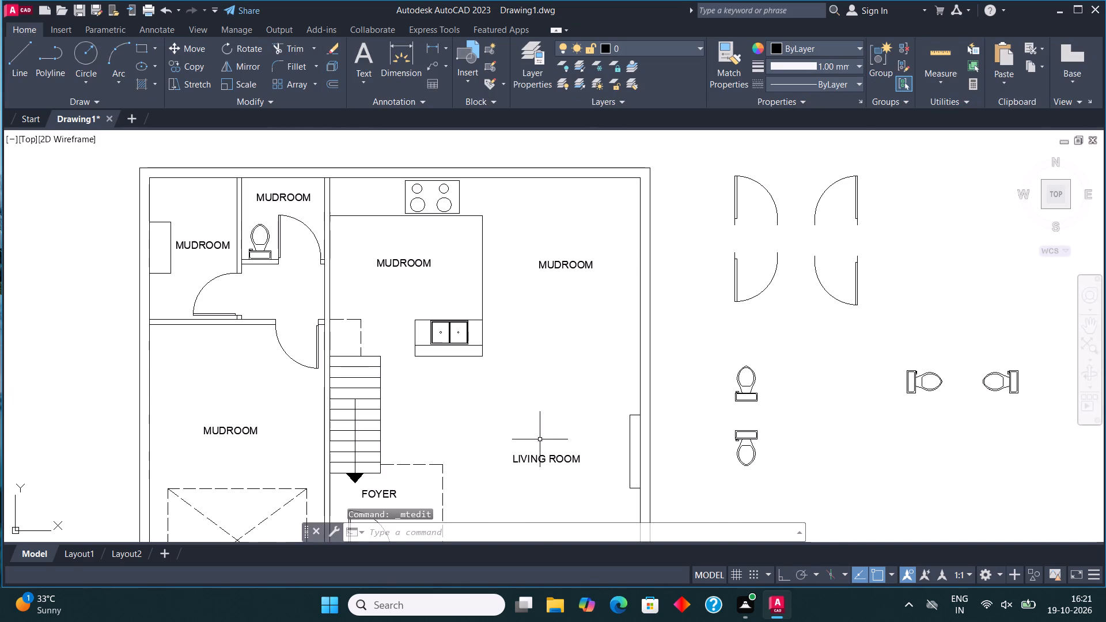
pyautogui.scroll(3, 566, 258)
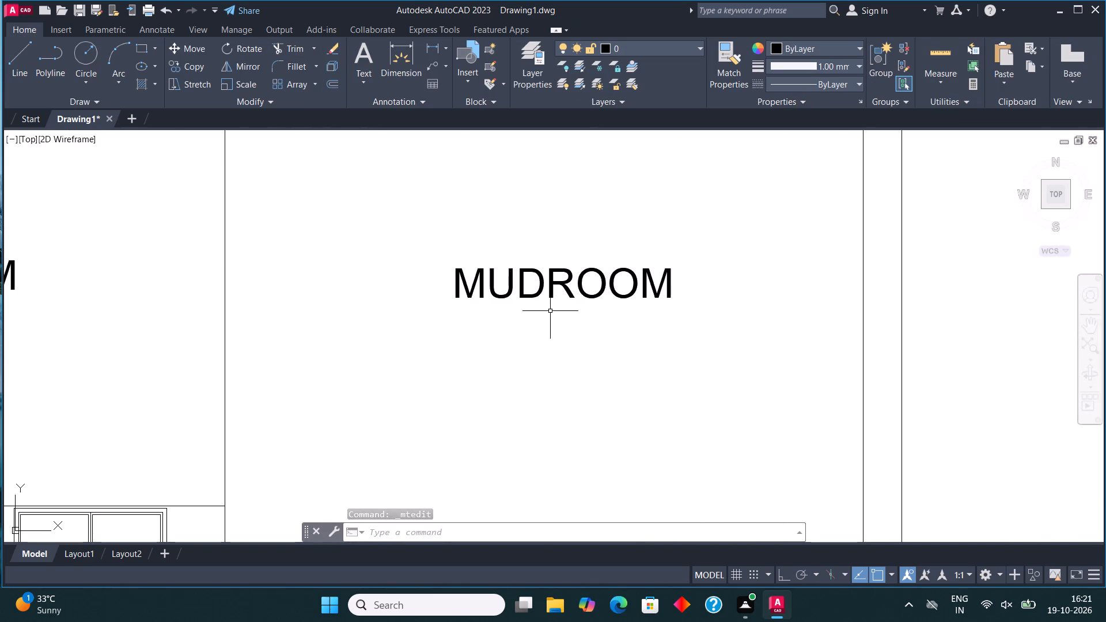
pyautogui.click(547, 286)
pyautogui.rightClick(547, 286)
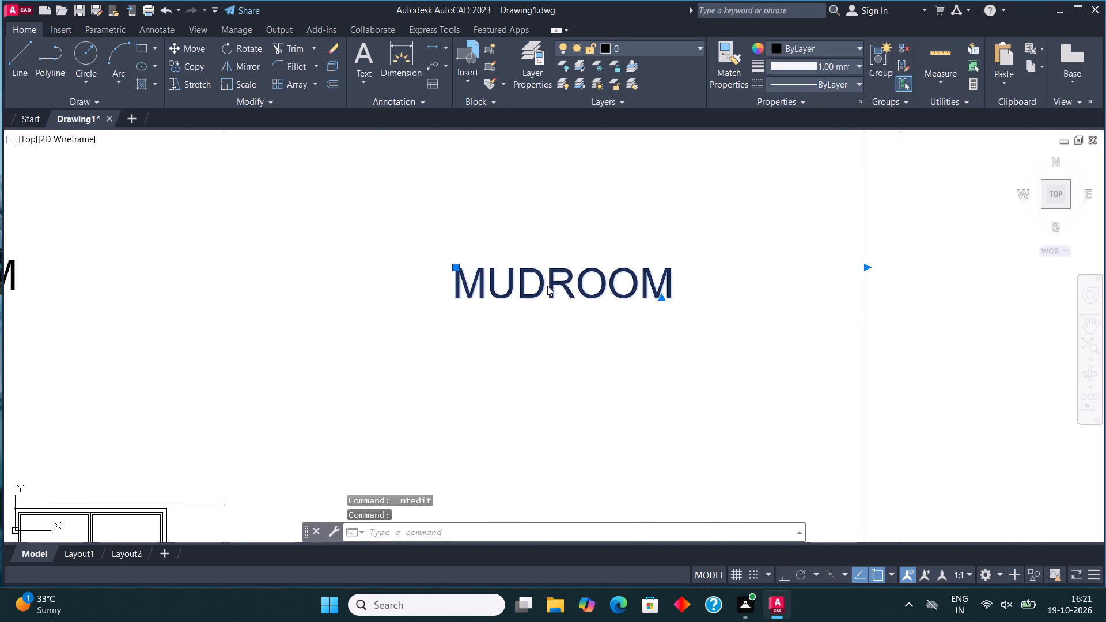
pyautogui.click(604, 223)
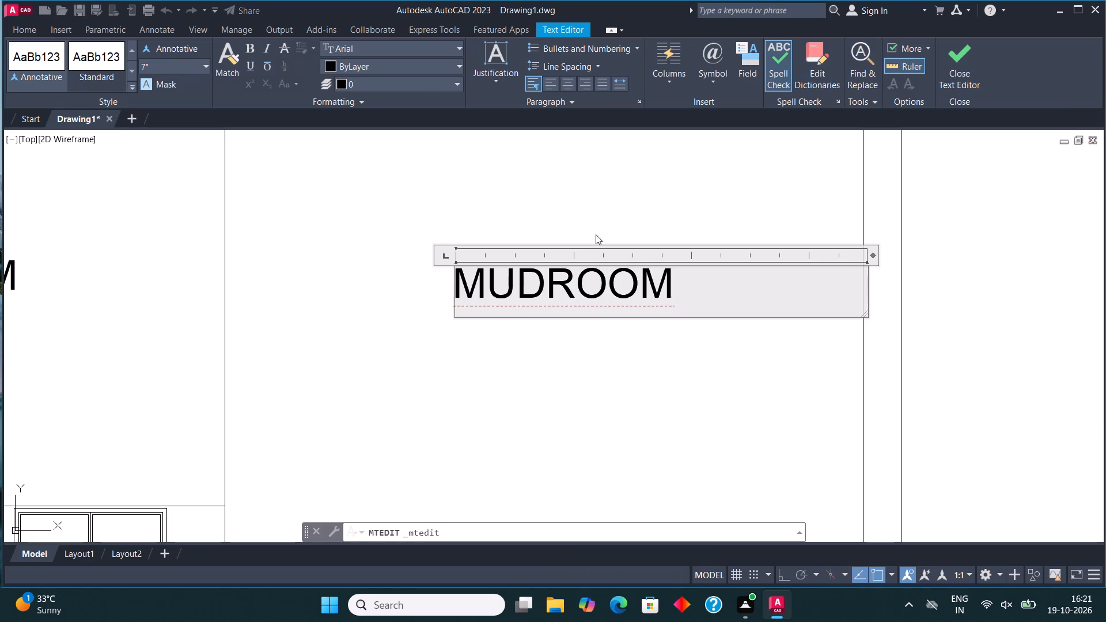
pyautogui.click(671, 278)
pyautogui.press('BackSpace')
pyautogui.press('BackSpace')
pyautogui.press('BackSpace')
pyautogui.press('BackSpace')
pyautogui.press('BackSpace')
pyautogui.press('BackSpace')
pyautogui.press('BackSpace')
pyautogui.press('BackSpace')
pyautogui.press('BackSpace')
pyautogui.press('BackSpace')
pyautogui.press('BackSpace')
pyautogui.press('BackSpace')
pyautogui.press('BackSpace')
pyautogui.press('BackSpace')
pyautogui.press('BackSpace')
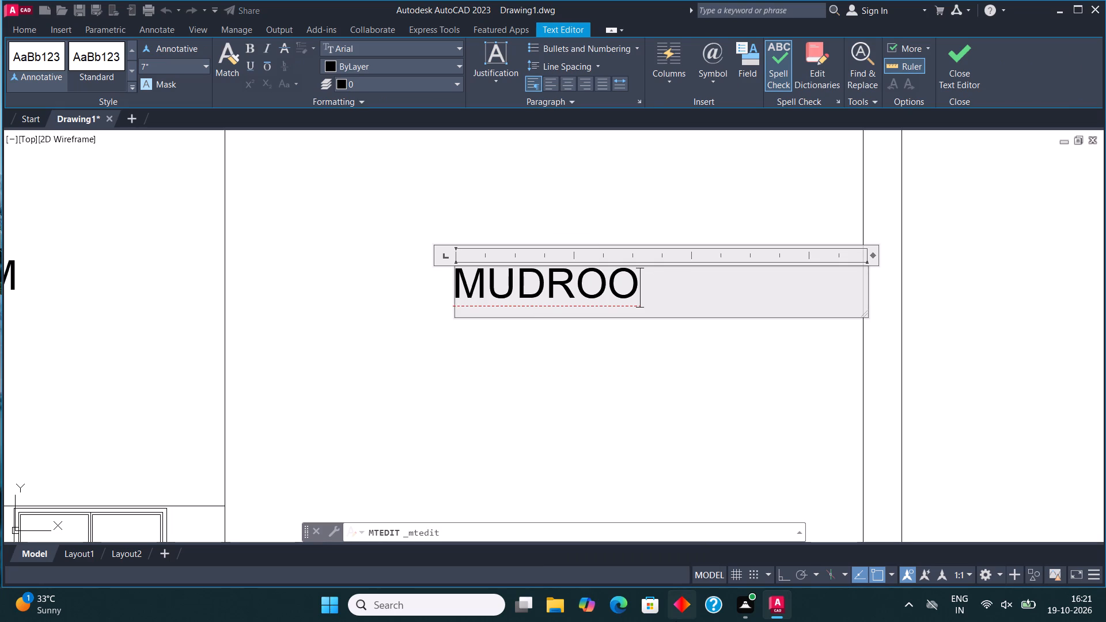
pyautogui.press('d')
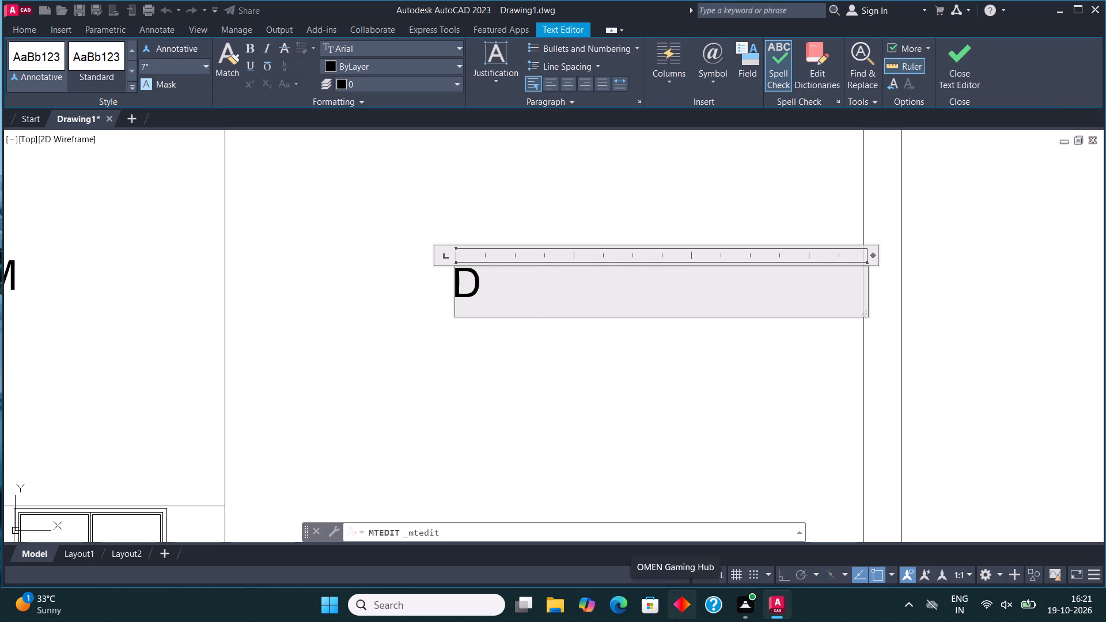
pyautogui.write('INING ROOM')
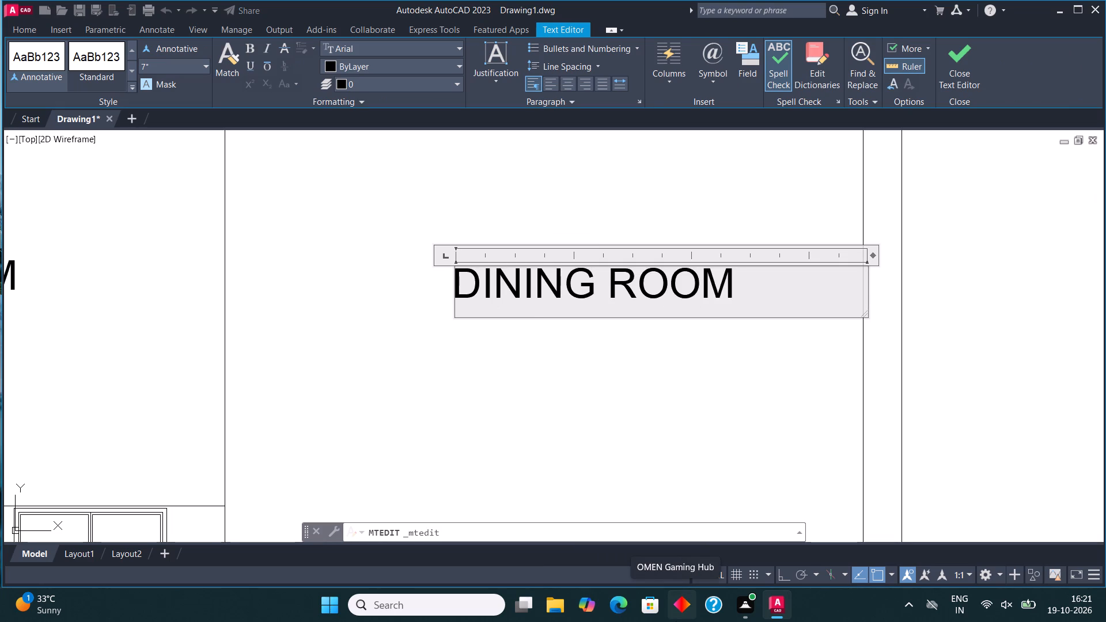
pyautogui.click(973, 63)
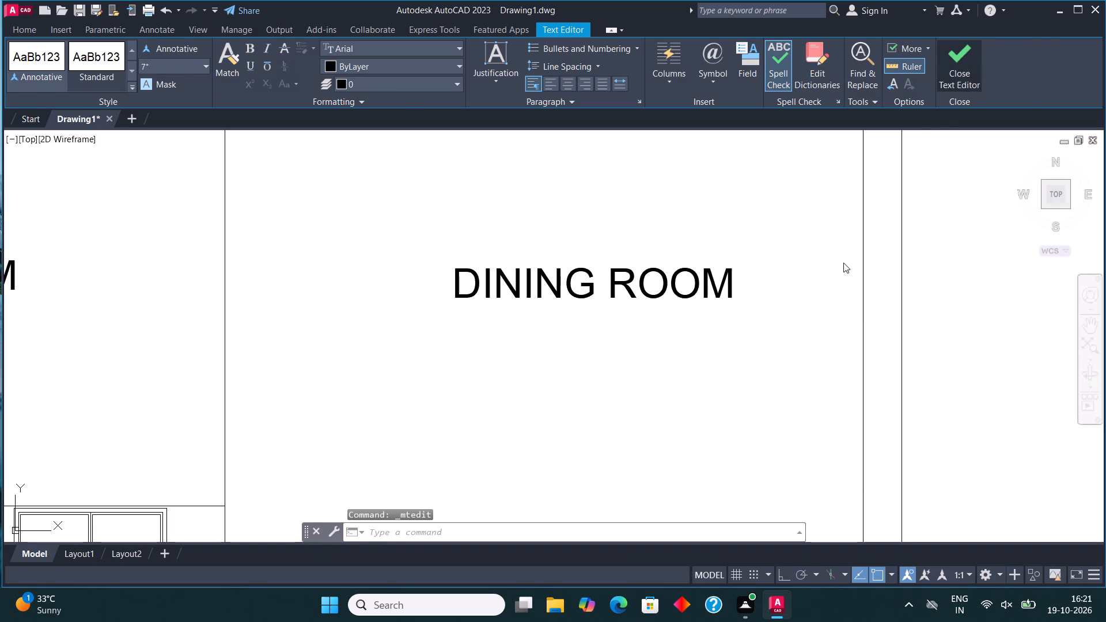
# Draw a narrow upright rectangle in the living room, between the sink counter and the LIVING ROOM label.
pyautogui.scroll(-4, 551, 403)
pyautogui.moveTo(555, 417); pyautogui.dragTo(569, 285, button='middle')
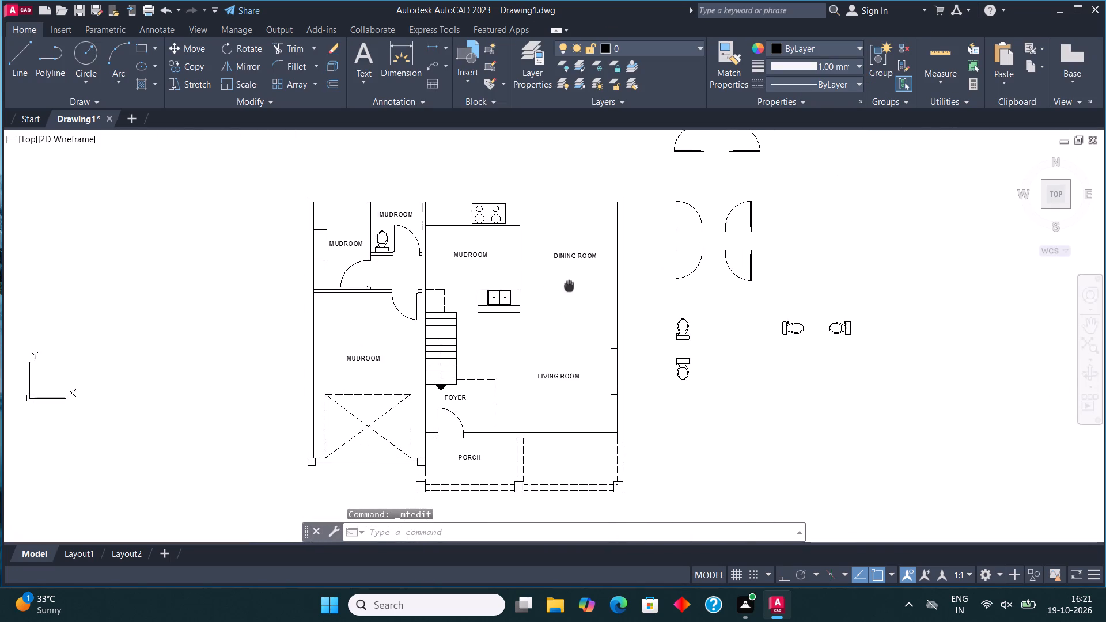
pyautogui.scroll(2, 589, 369)
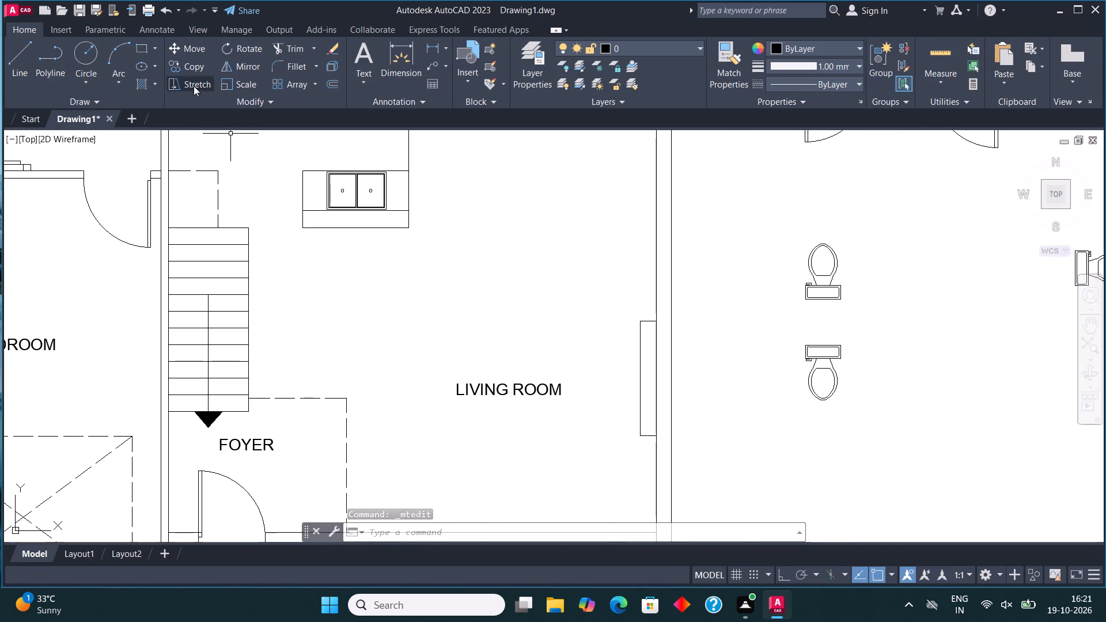
pyautogui.click(136, 43)
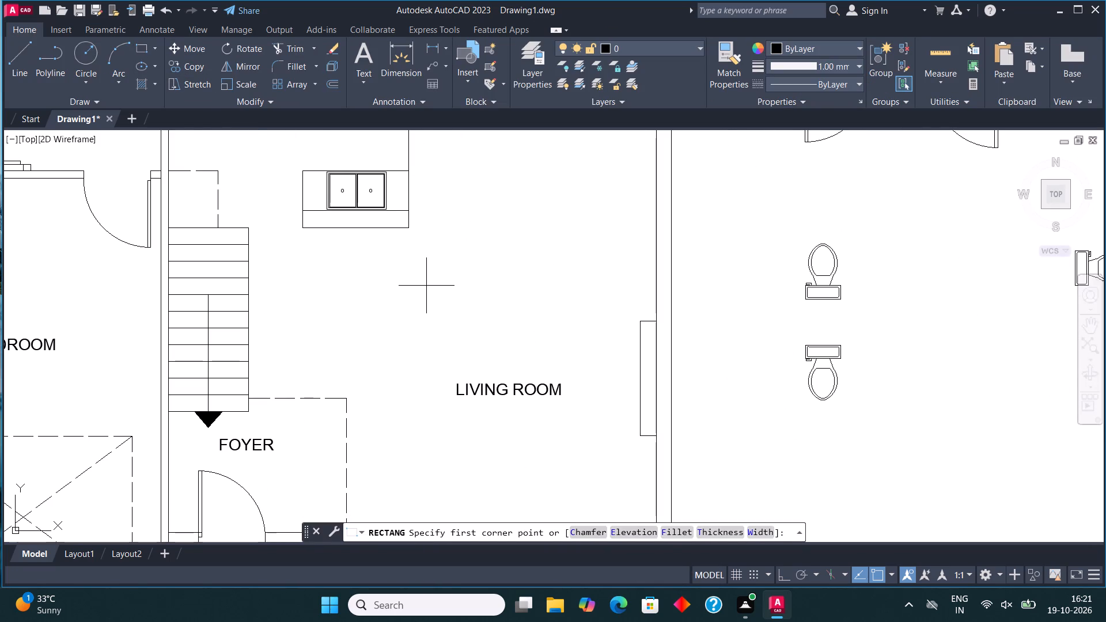
pyautogui.click(446, 275)
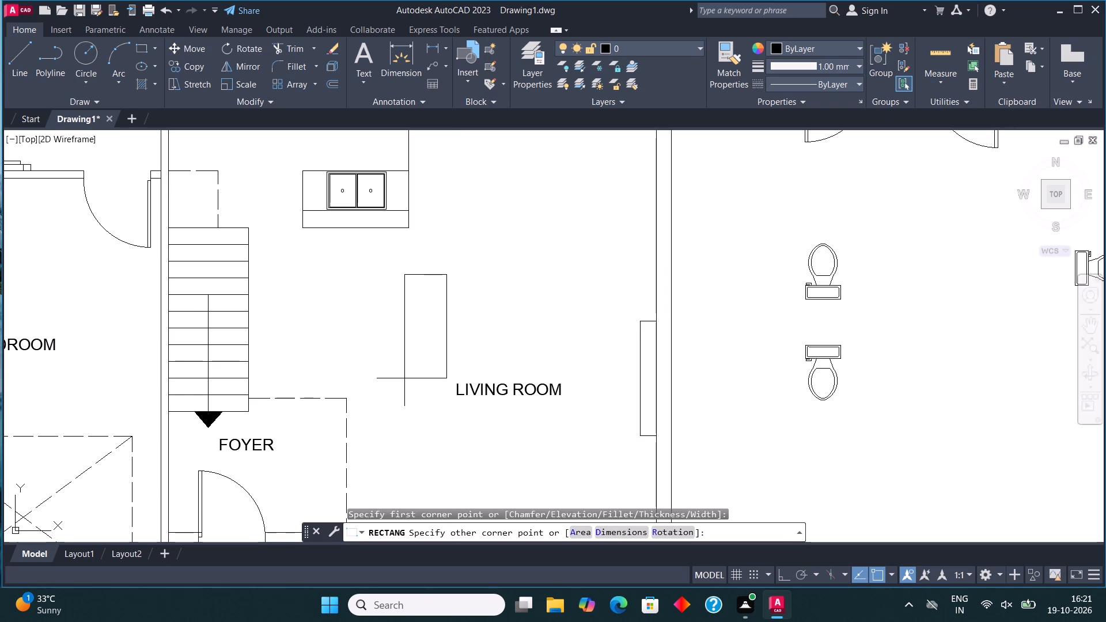
pyautogui.click(404, 379)
# Draw an orthogonal line outline around the back and both ends of the living-room rectangle as a sofa backrest, about 3" outside it.
pyautogui.scroll(-2, 404, 379)
pyautogui.scroll(1, 454, 363)
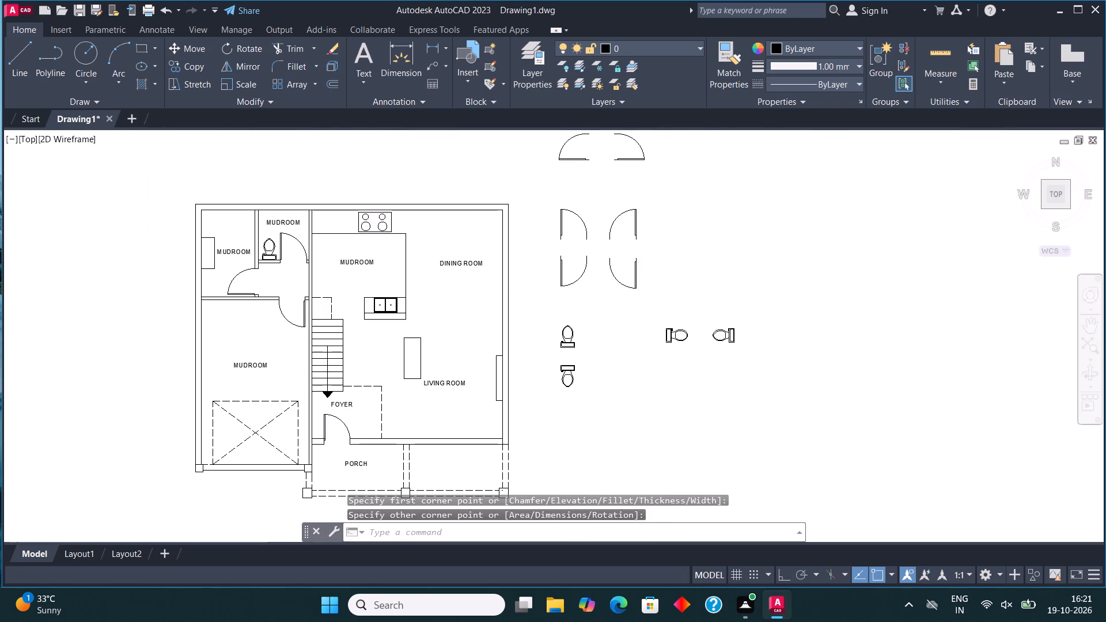
pyautogui.scroll(1, 454, 363)
pyautogui.scroll(-1, 385, 379)
pyautogui.scroll(1, 395, 431)
pyautogui.click(26, 47)
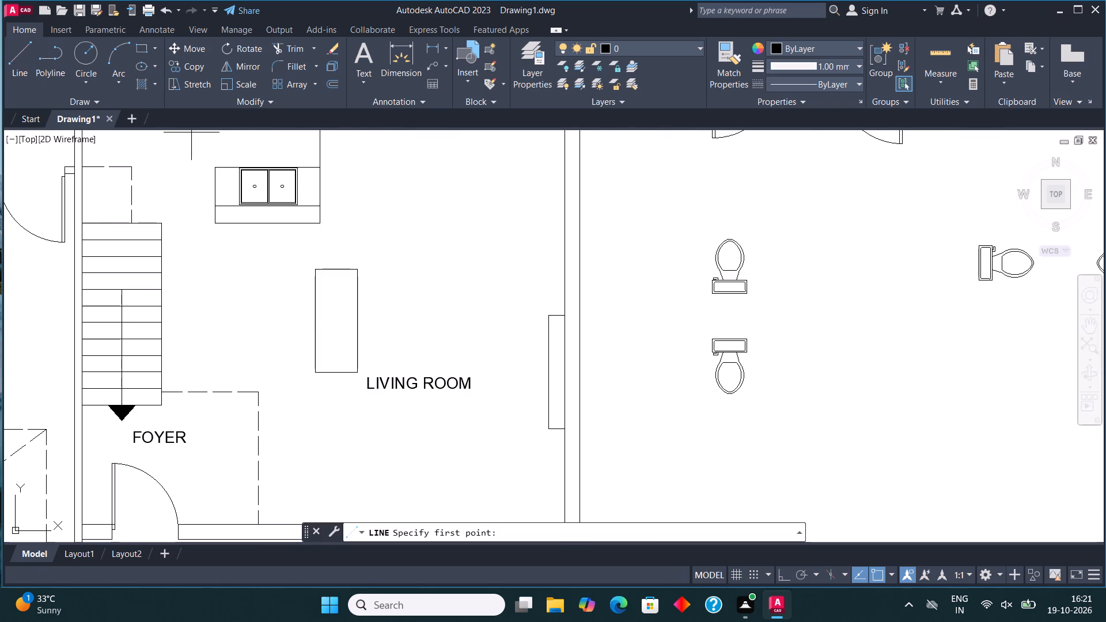
pyautogui.scroll(2, 350, 368)
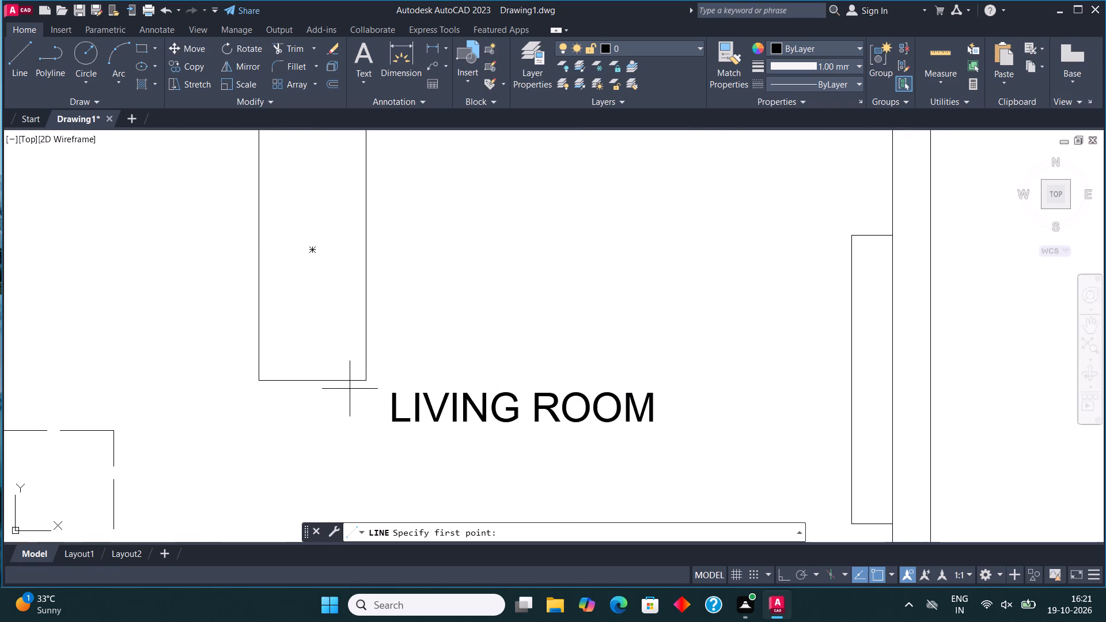
pyautogui.click(351, 383)
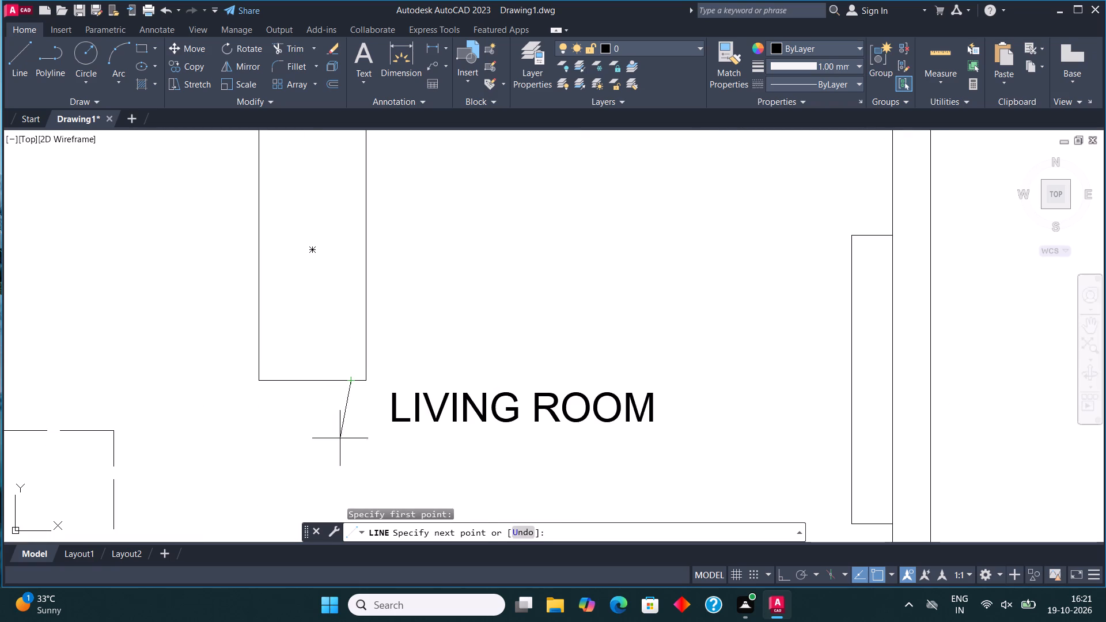
pyautogui.press('F8')
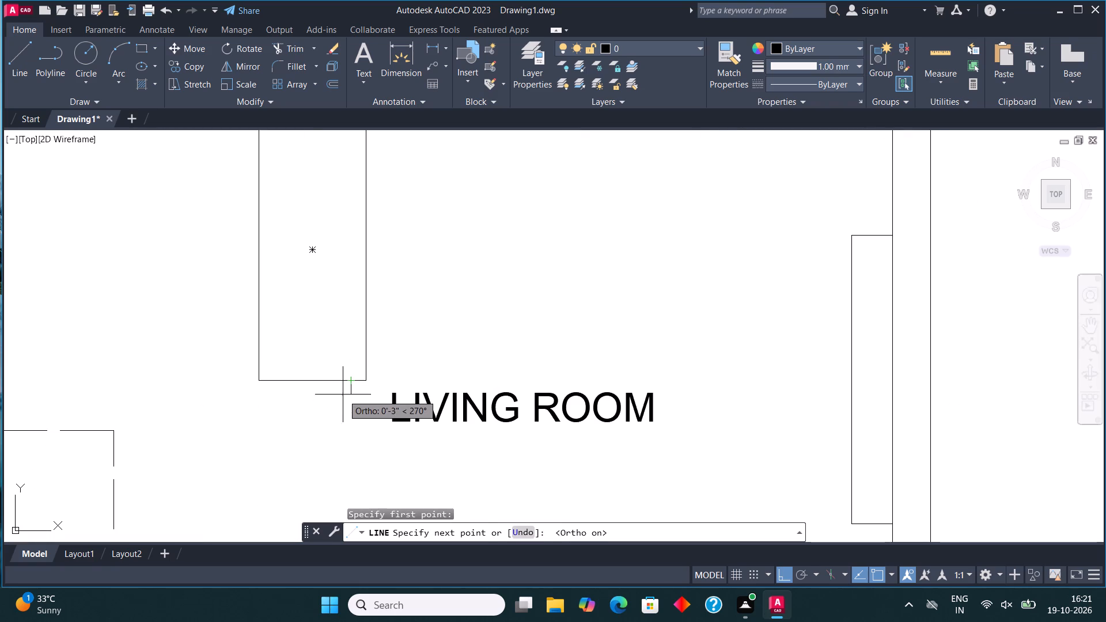
pyautogui.click(343, 400)
pyautogui.click(245, 393)
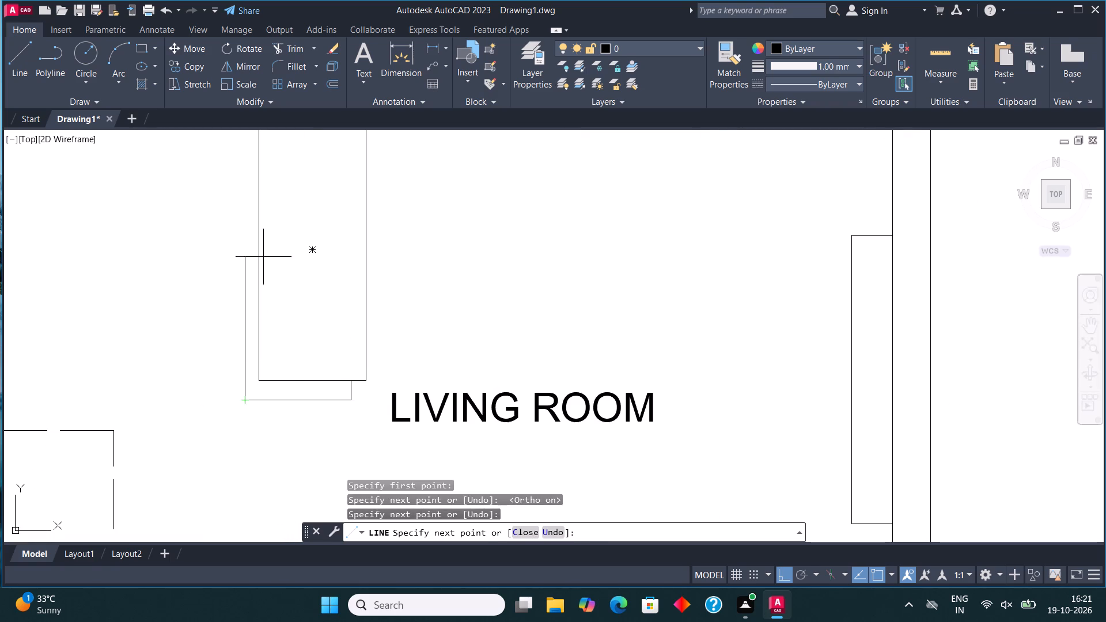
pyautogui.moveTo(270, 227); pyautogui.dragTo(277, 444, button='middle')
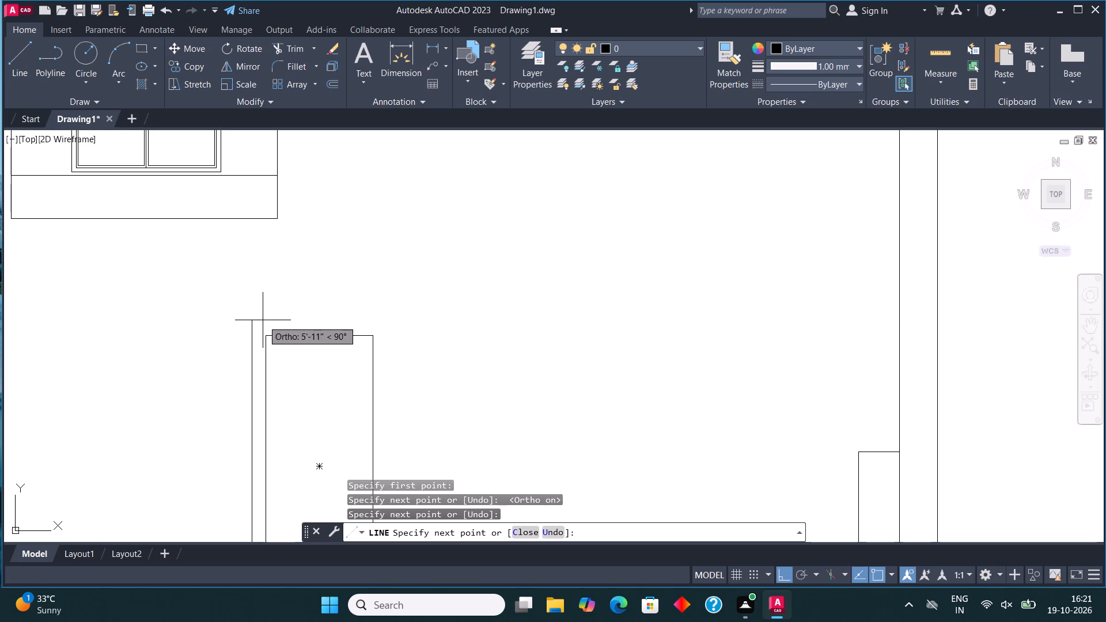
pyautogui.click(264, 322)
pyautogui.scroll(-2, 342, 321)
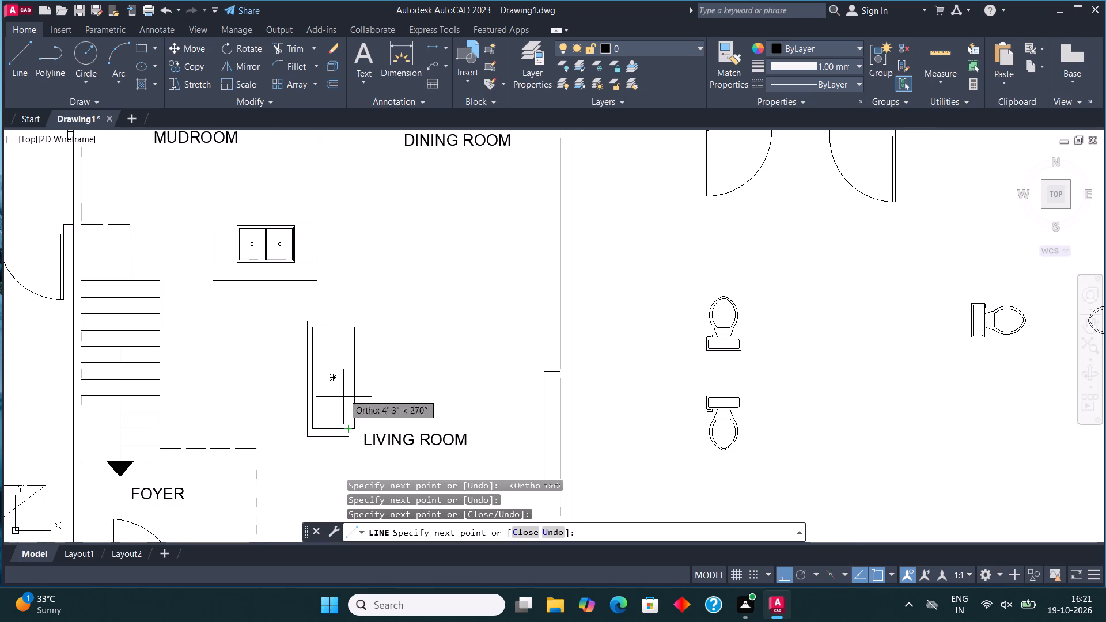
pyautogui.click(349, 322)
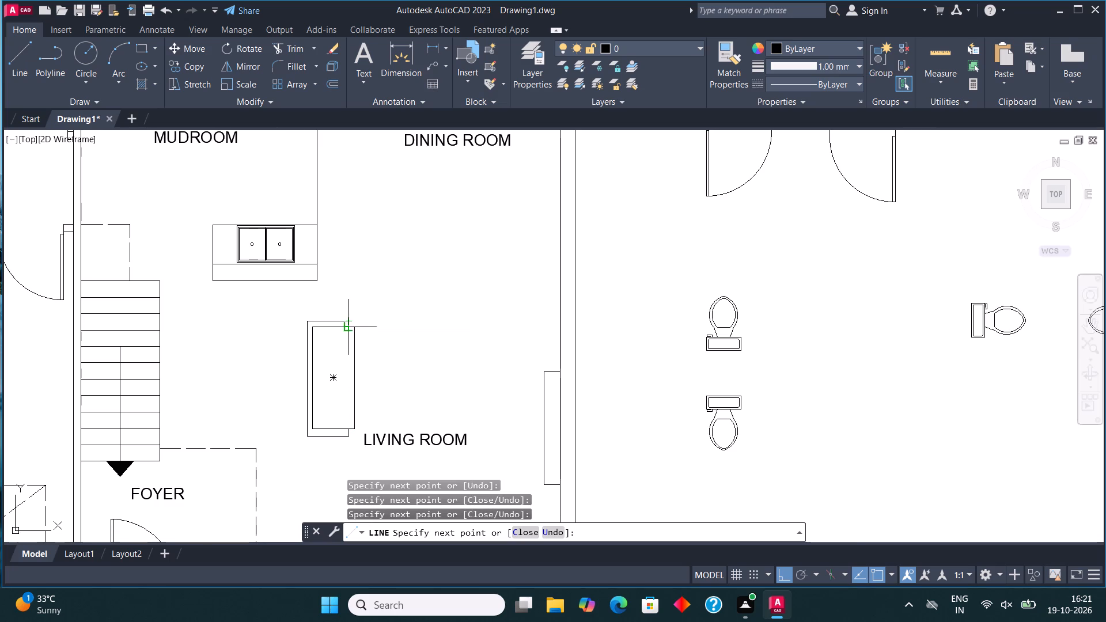
pyautogui.click(348, 327)
pyautogui.press('Escape')
# Move the sofa outline's upper end line up by about 2", away from the seat rectangle.
pyautogui.scroll(3, 332, 329)
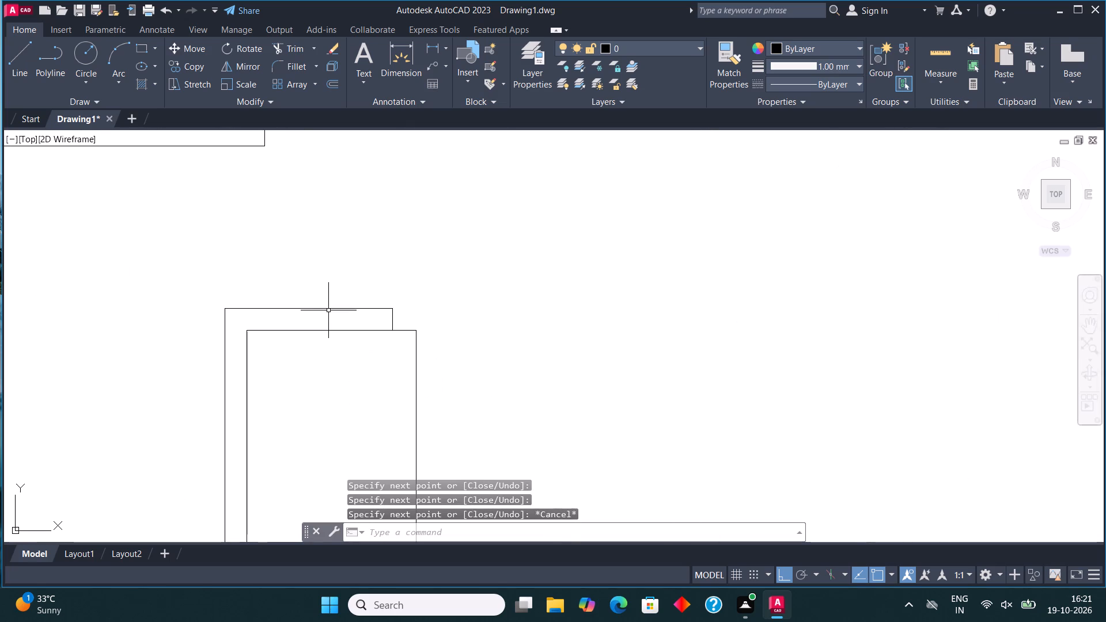
pyautogui.click(327, 309)
pyautogui.click(307, 306)
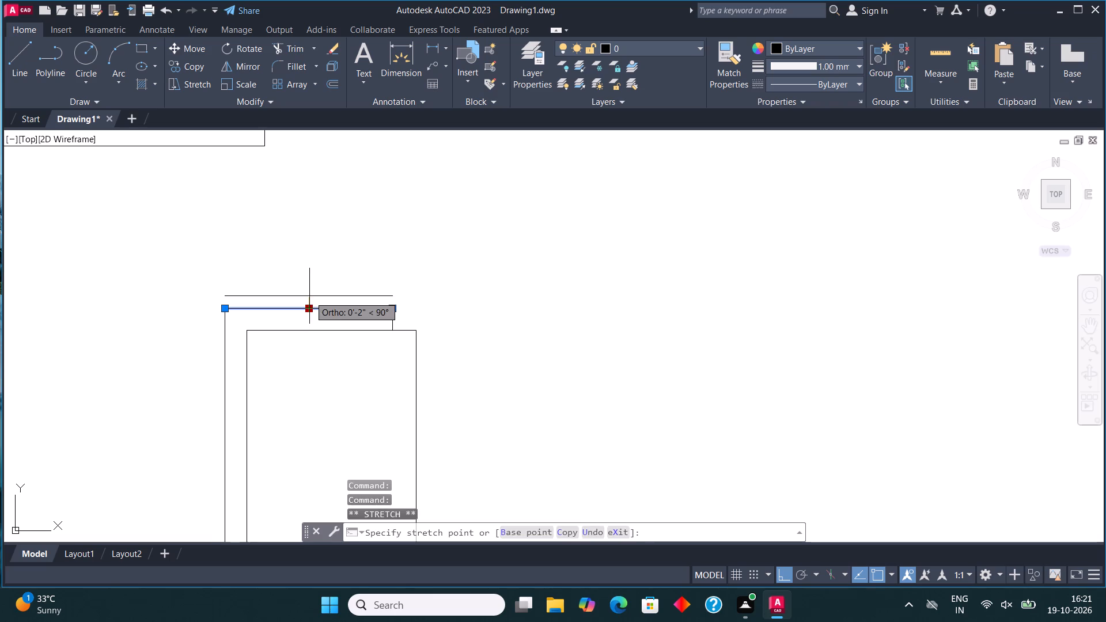
pyautogui.click(309, 296)
pyautogui.press('Escape')
# Fillet the raised end line with the two vertical outline lines to close both upper corners of the sofa.
pyautogui.click(296, 65)
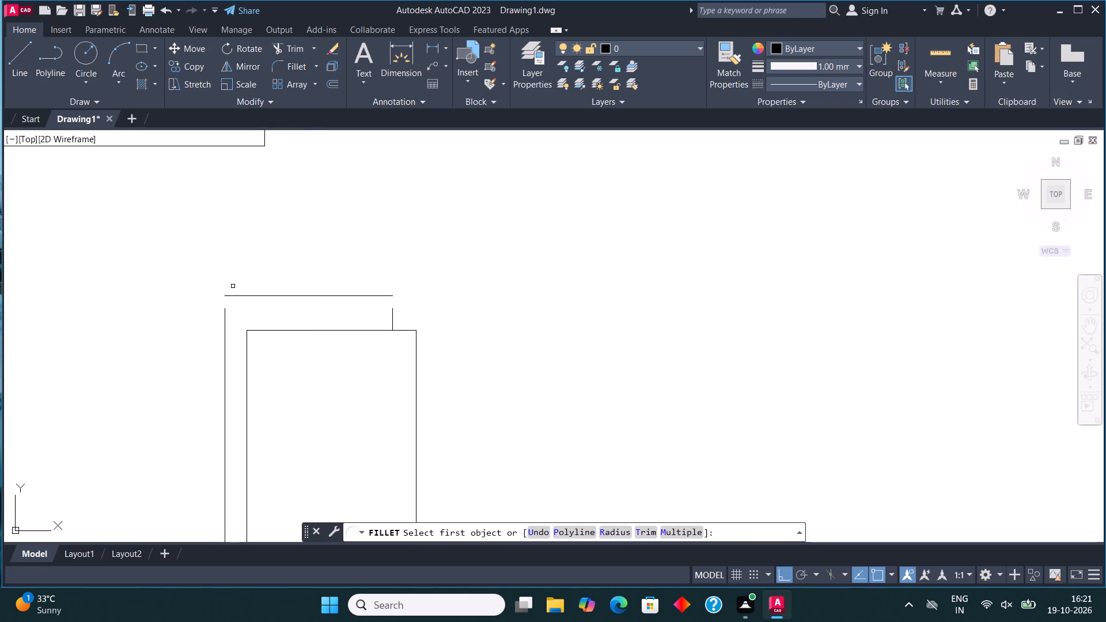
pyautogui.click(226, 319)
pyautogui.click(251, 295)
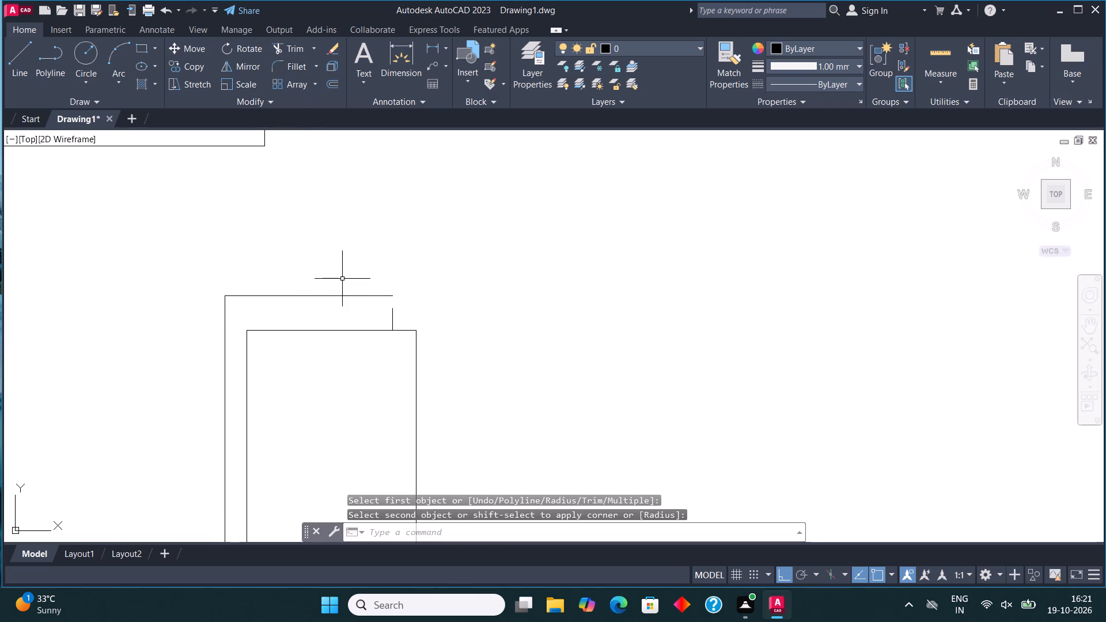
pyautogui.click(300, 69)
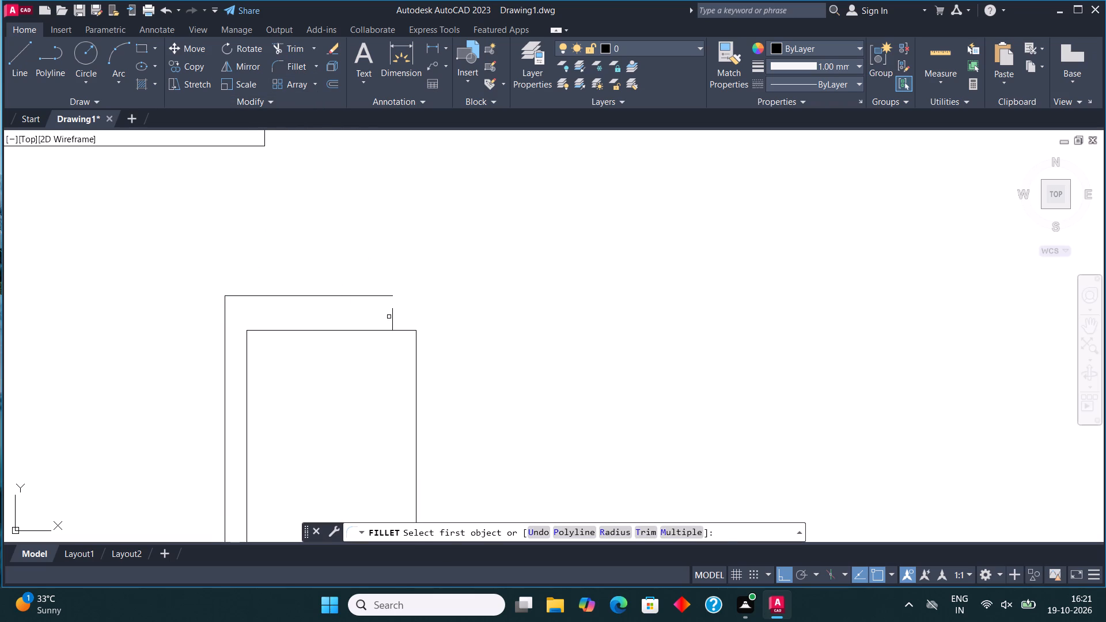
pyautogui.click(392, 319)
pyautogui.click(380, 297)
pyautogui.scroll(-3, 421, 304)
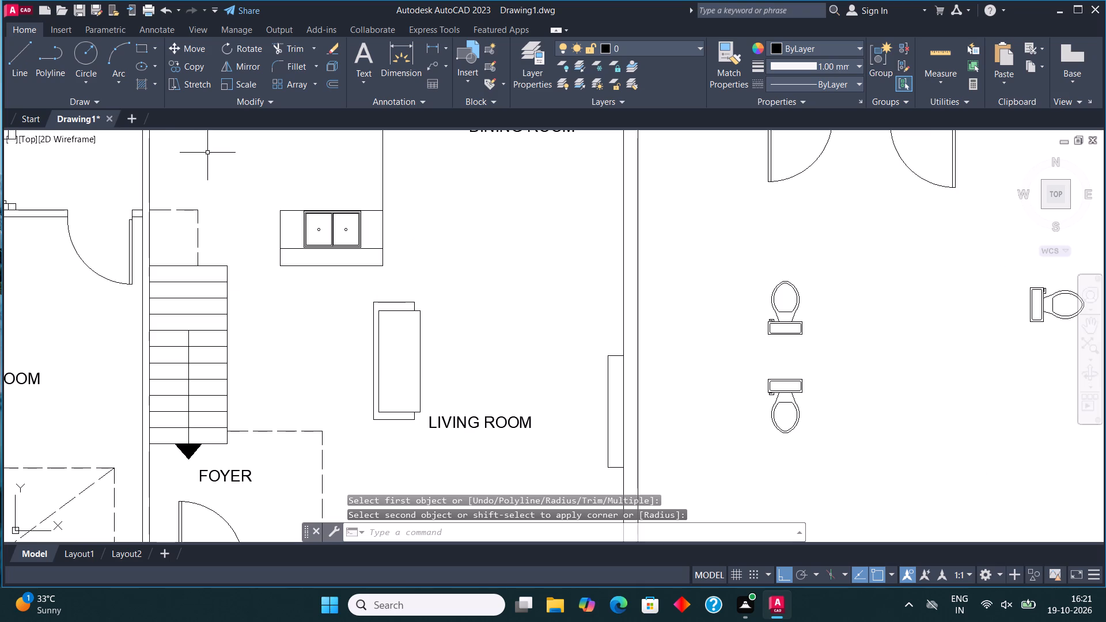
# Draw a horizontal line across the sofa seat in its lower part to mark off one cushion.
pyautogui.click(24, 50)
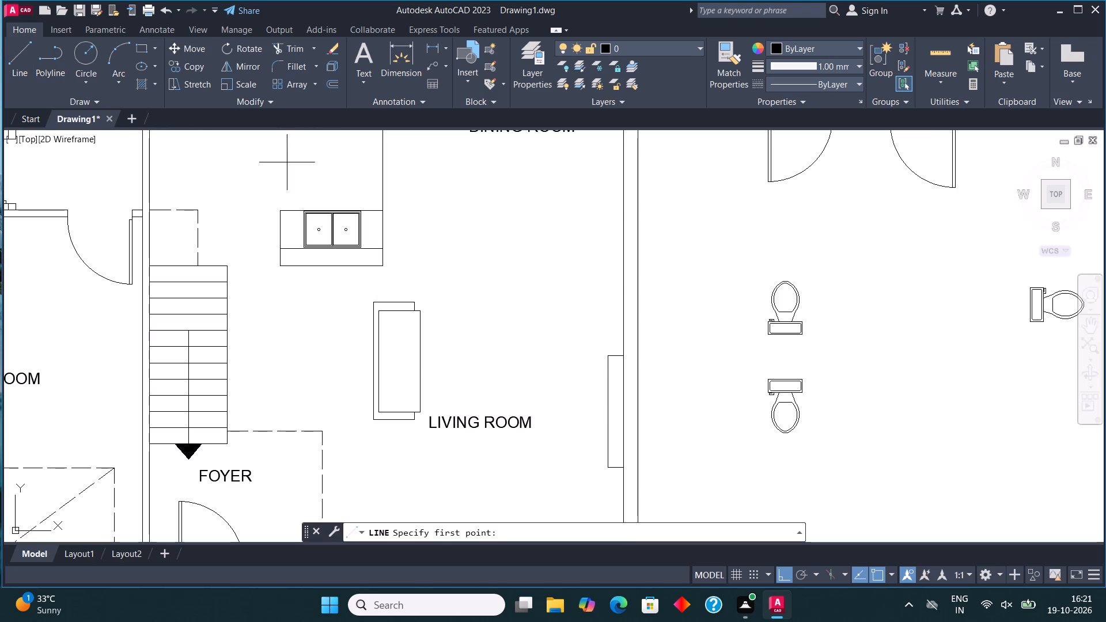
pyautogui.scroll(2, 435, 342)
pyautogui.click(390, 434)
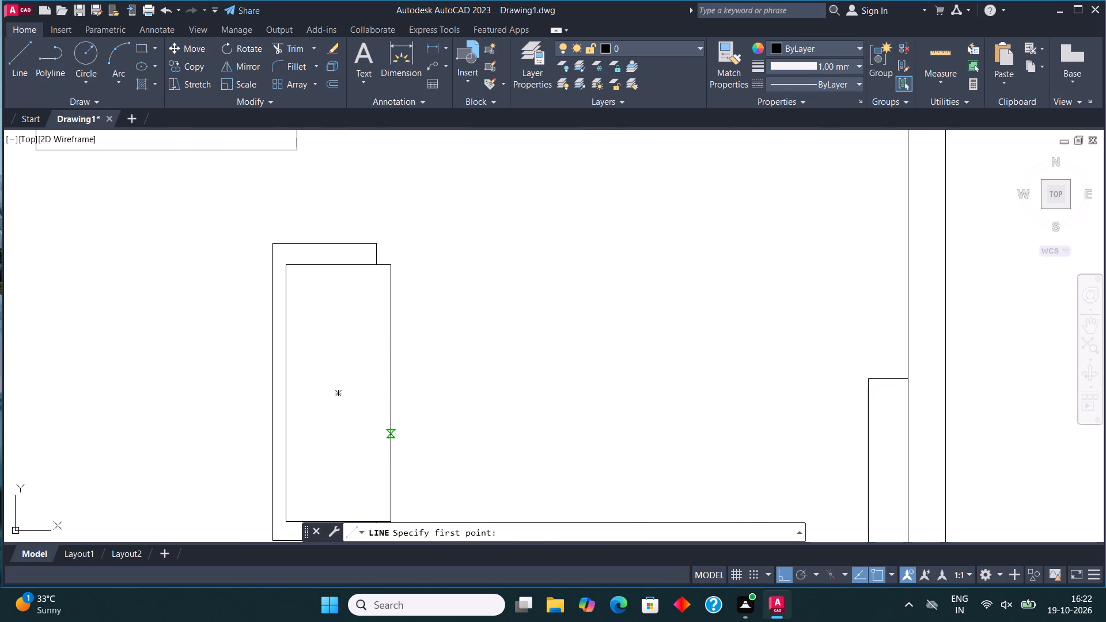
pyautogui.click(289, 439)
pyautogui.press('Escape')
# Copy the cushion line straight up within the sofa seat to divide it into three cushions.
pyautogui.scroll(-1, 328, 412)
pyautogui.click(332, 424)
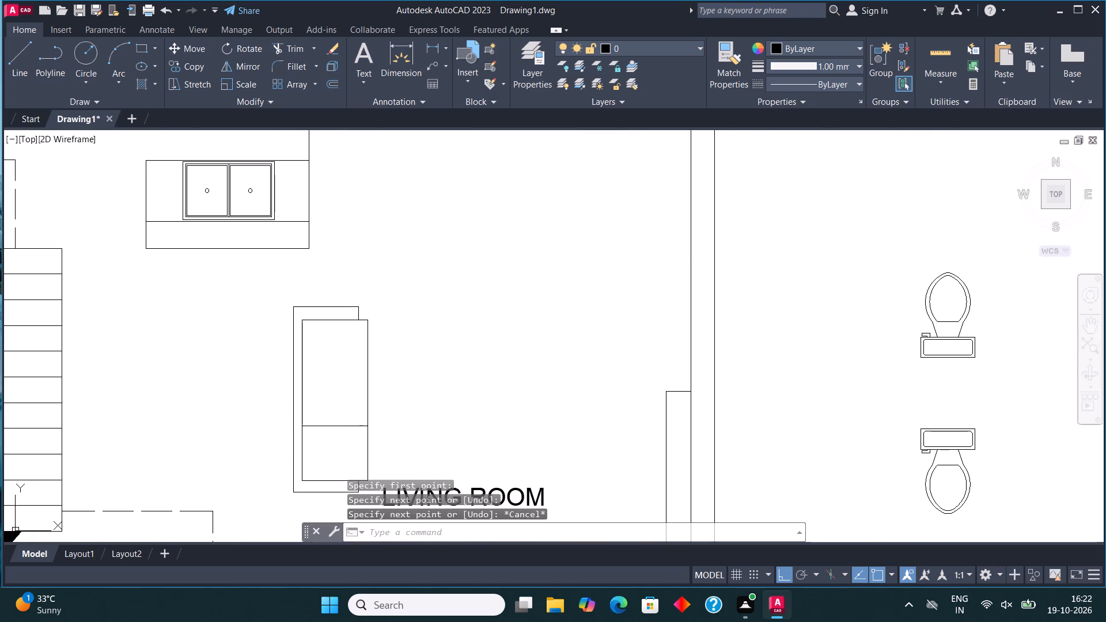
pyautogui.click(189, 72)
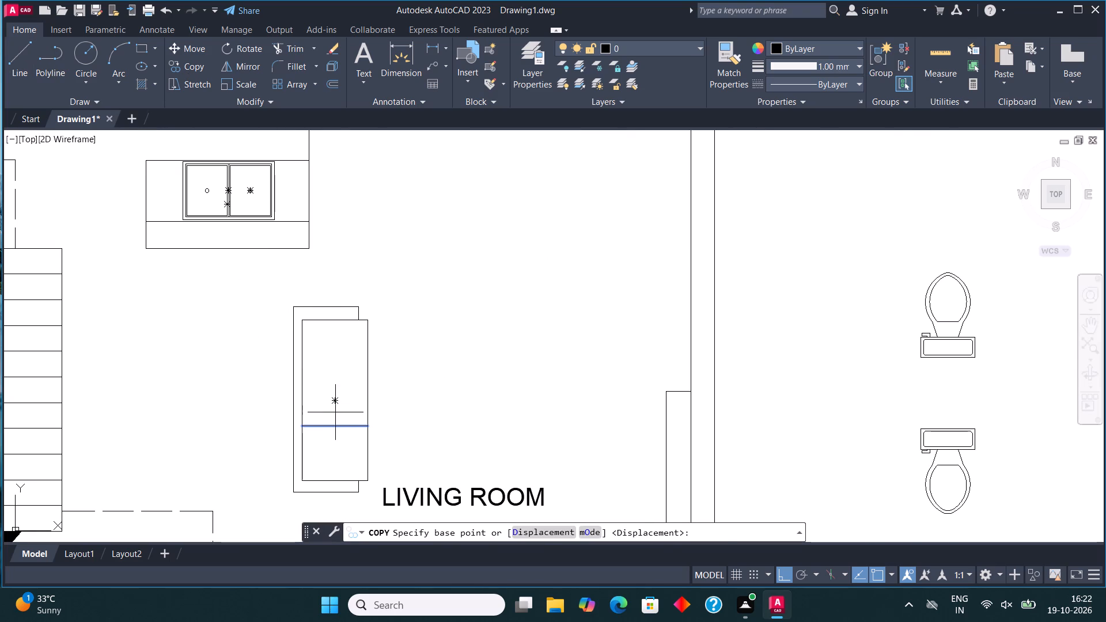
pyautogui.click(334, 429)
pyautogui.click(338, 371)
pyautogui.press('Escape')
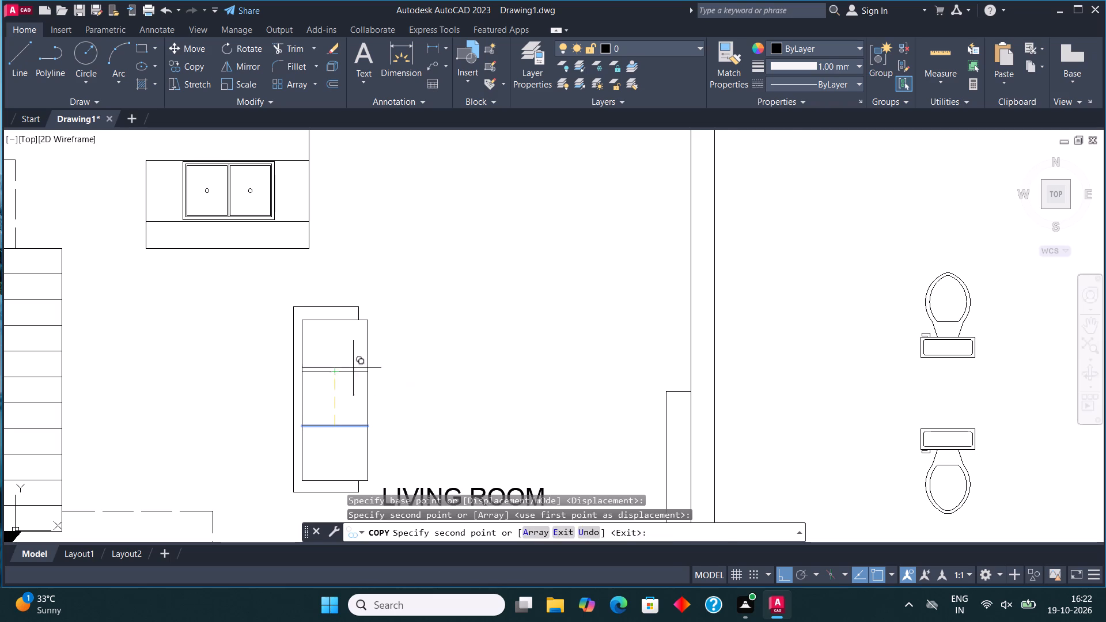
# Move the LIVING ROOM label straight up so that it sits beside the sofa seat.
pyautogui.scroll(-3, 406, 318)
pyautogui.scroll(1, 405, 318)
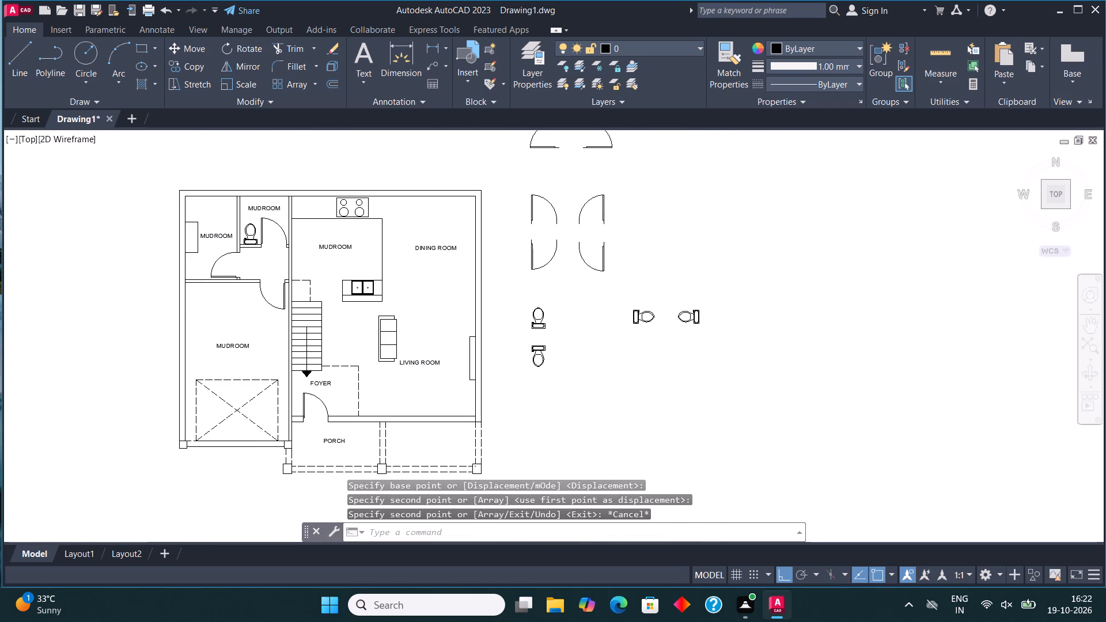
pyautogui.click(441, 382)
pyautogui.click(438, 400)
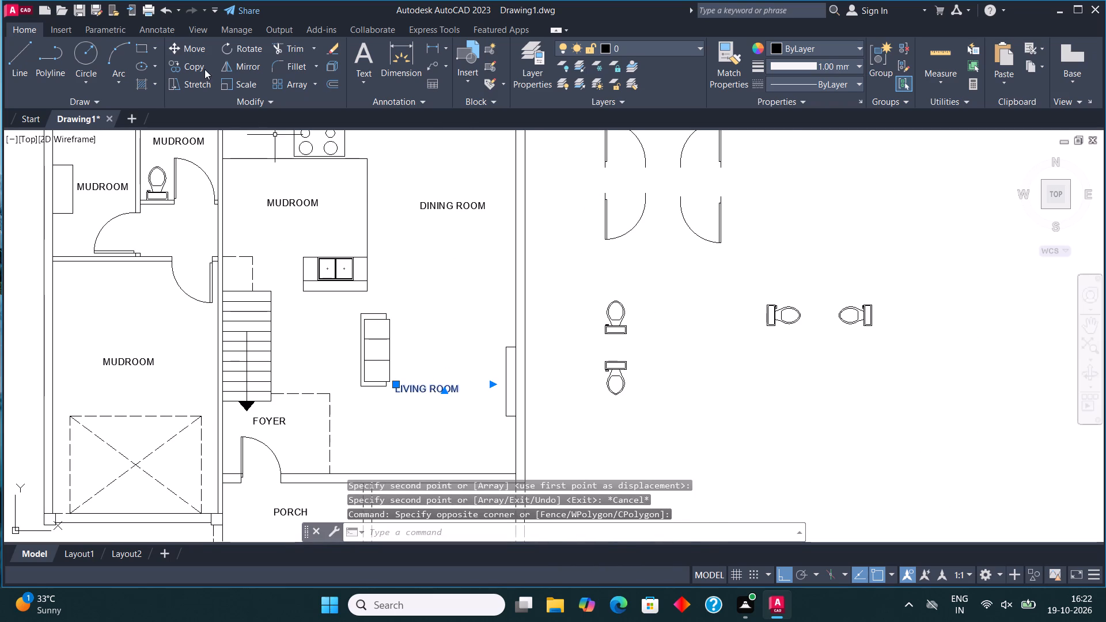
pyautogui.click(196, 44)
pyautogui.click(423, 387)
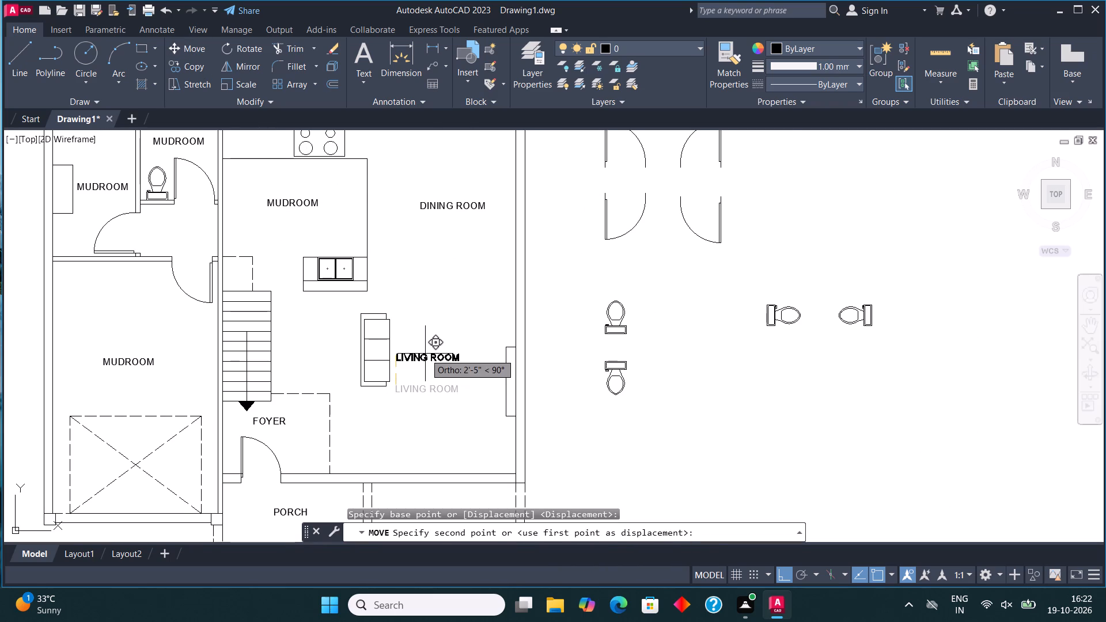
pyautogui.click(425, 350)
pyautogui.press('Escape')
# Draw a circle for a table near the start of the DINING ROOM label and stretch its radius to table size.
pyautogui.scroll(-2, 439, 409)
pyautogui.scroll(3, 444, 322)
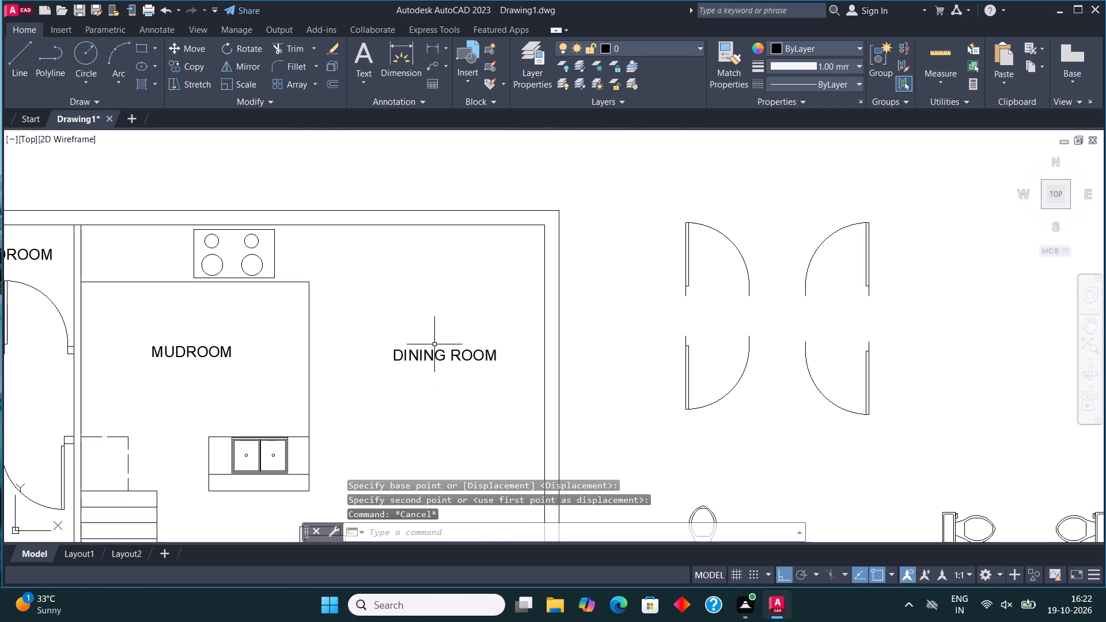
pyautogui.click(84, 47)
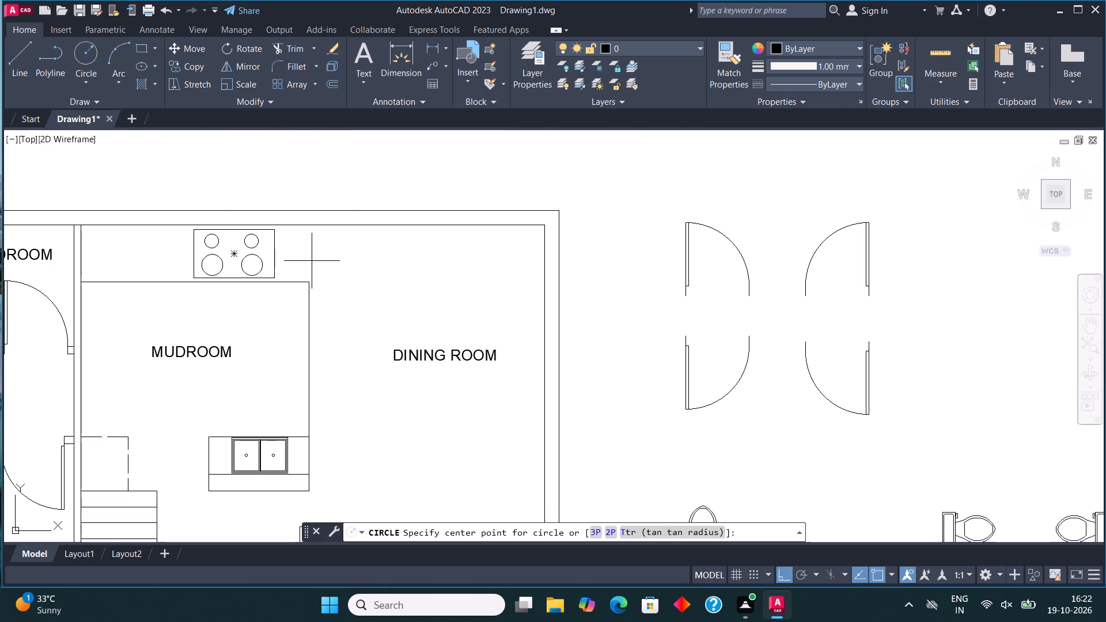
pyautogui.click(420, 340)
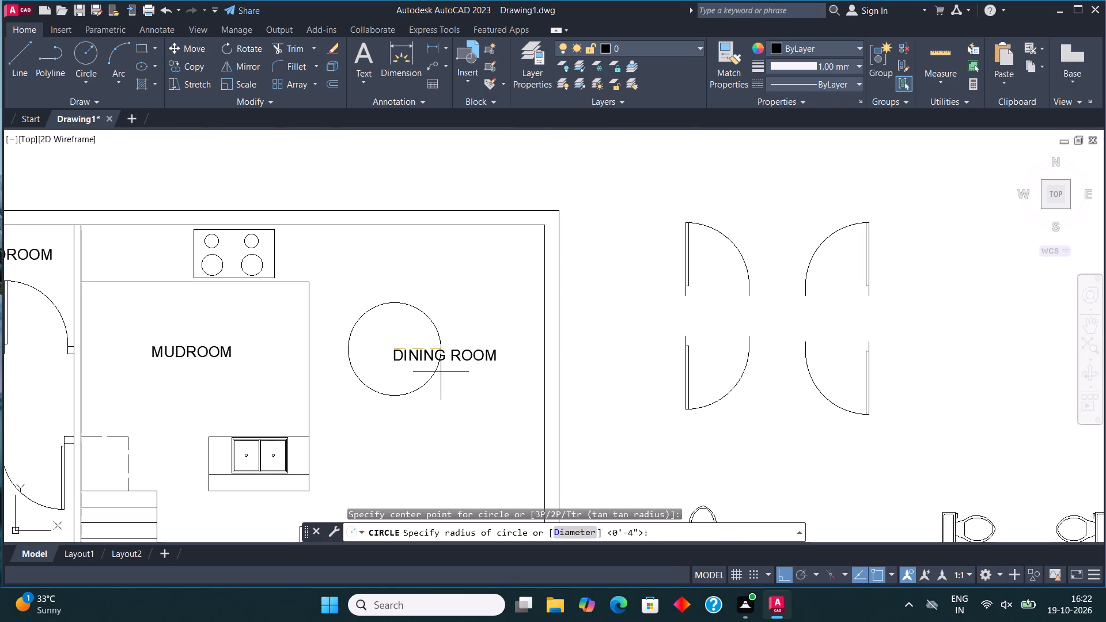
pyautogui.click(441, 370)
pyautogui.click(403, 340)
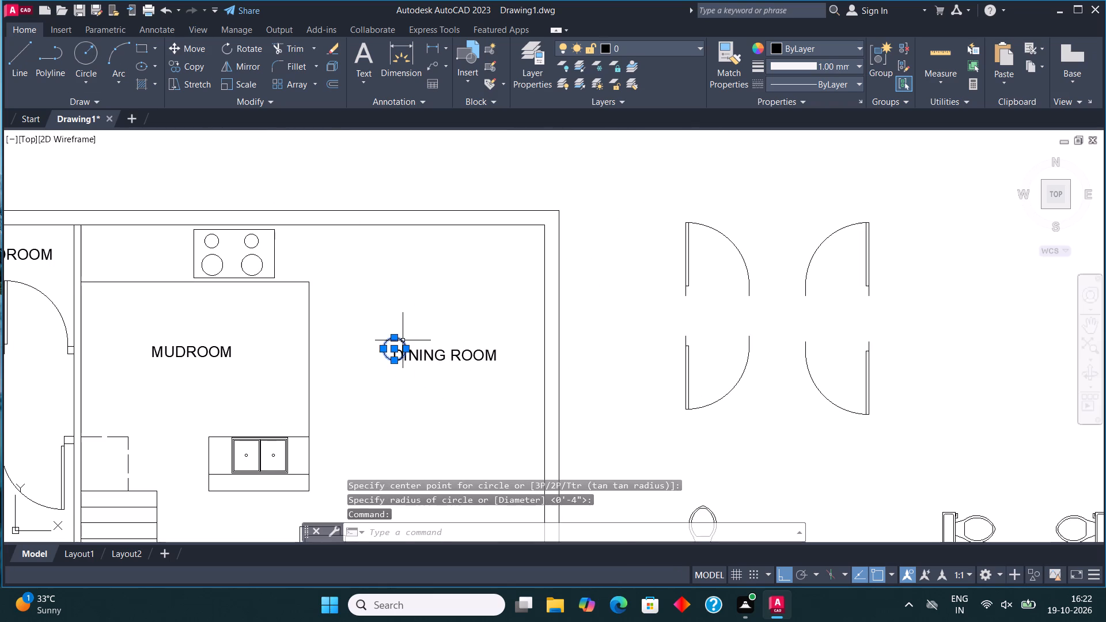
pyautogui.click(396, 339)
pyautogui.click(392, 306)
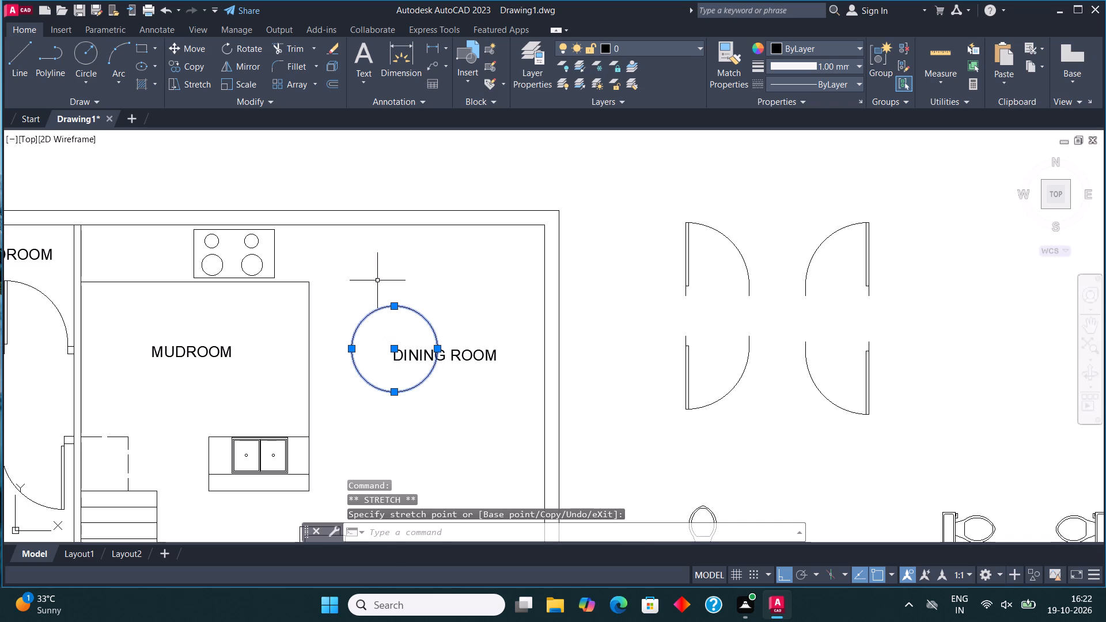
# With Ortho off, move the circular table across and slightly down so that it sits around the DINING ROOM label.
pyautogui.click(194, 49)
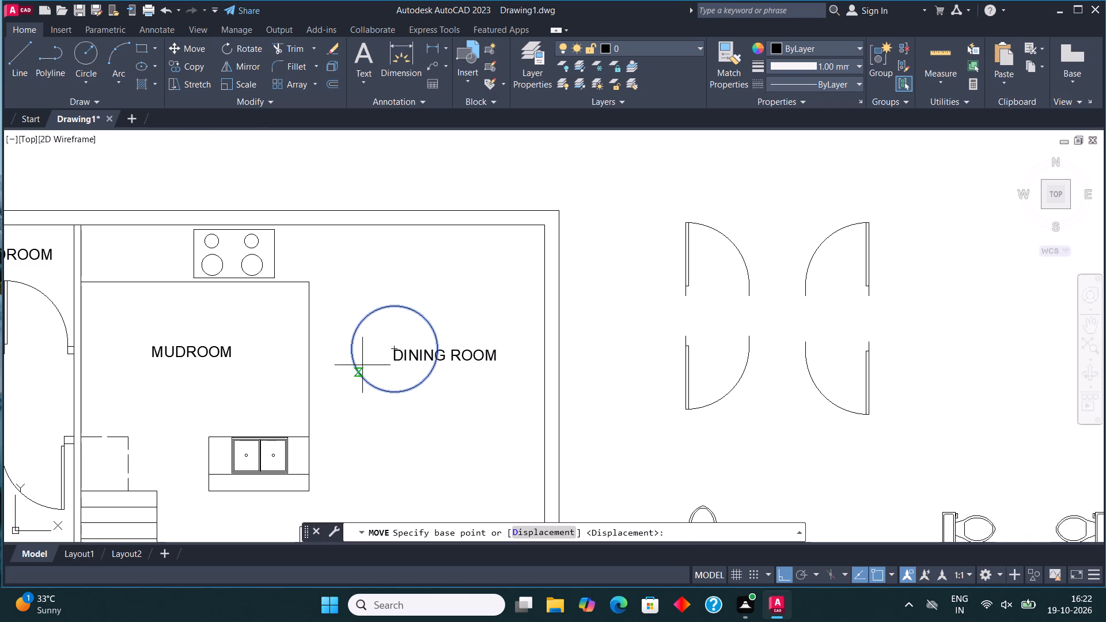
pyautogui.click(387, 347)
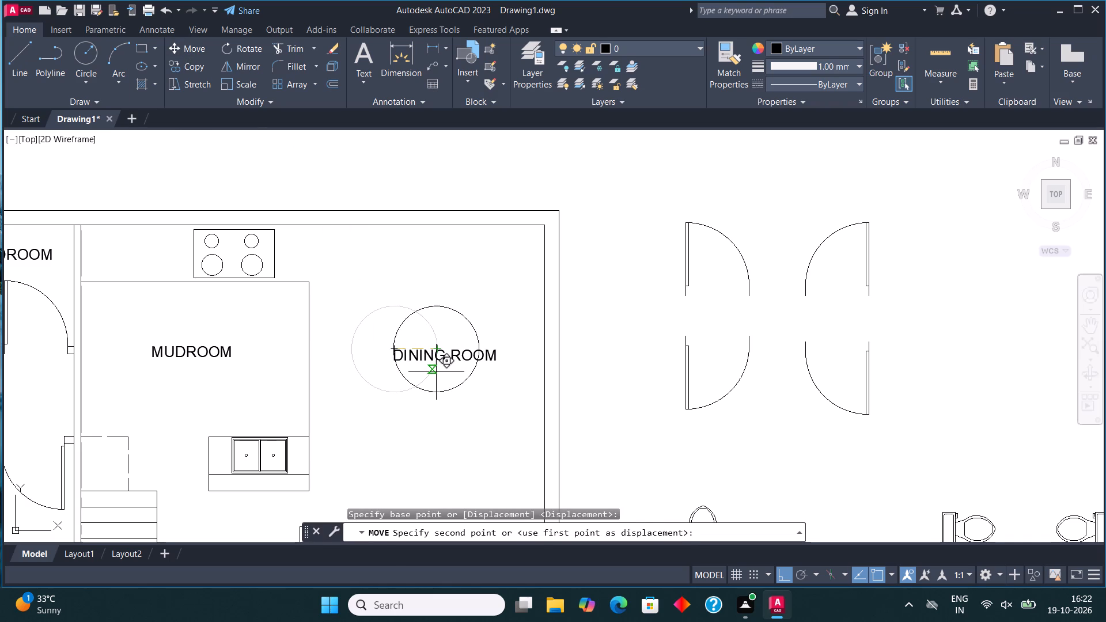
pyautogui.press('F8')
pyautogui.click(429, 365)
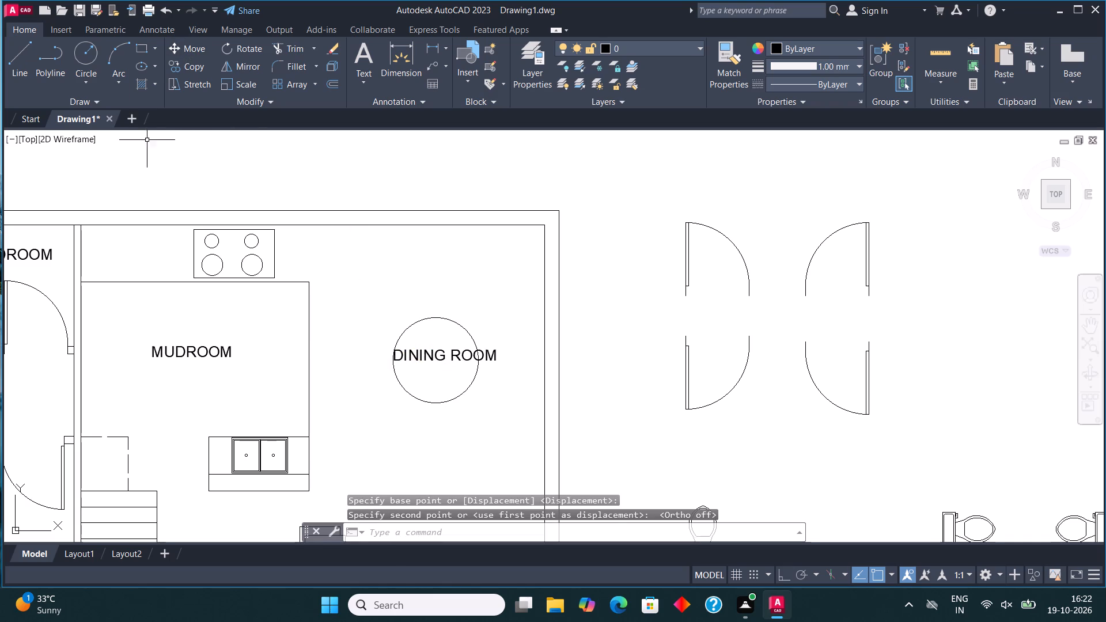
# Draw a nearly square rectangle for a chair just above the circular dining table.
pyautogui.click(140, 47)
pyautogui.scroll(2, 435, 295)
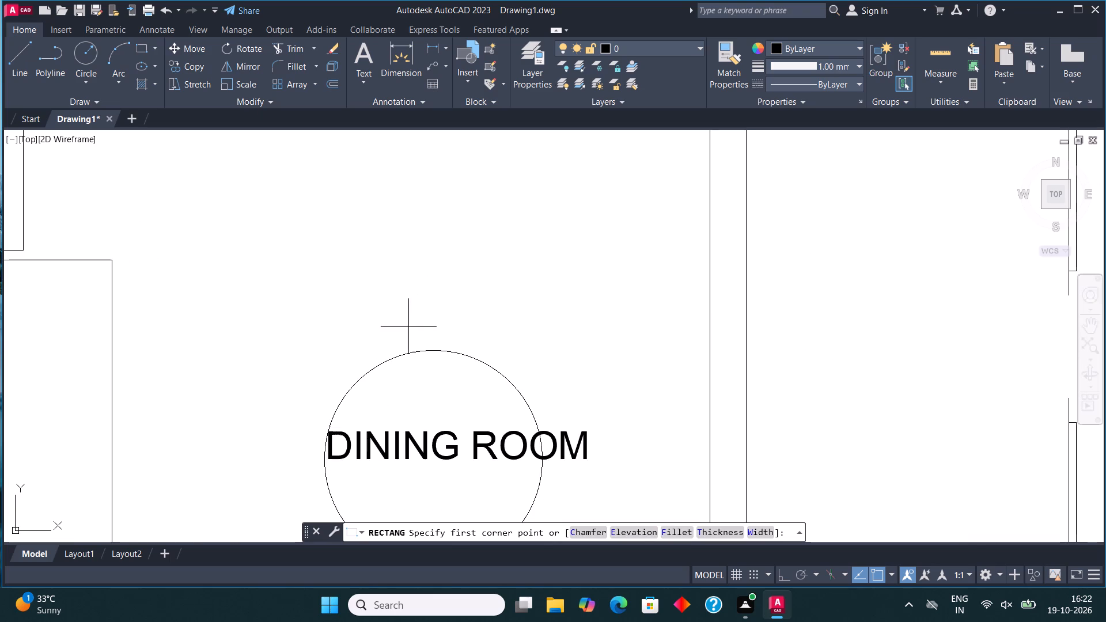
pyautogui.click(393, 336)
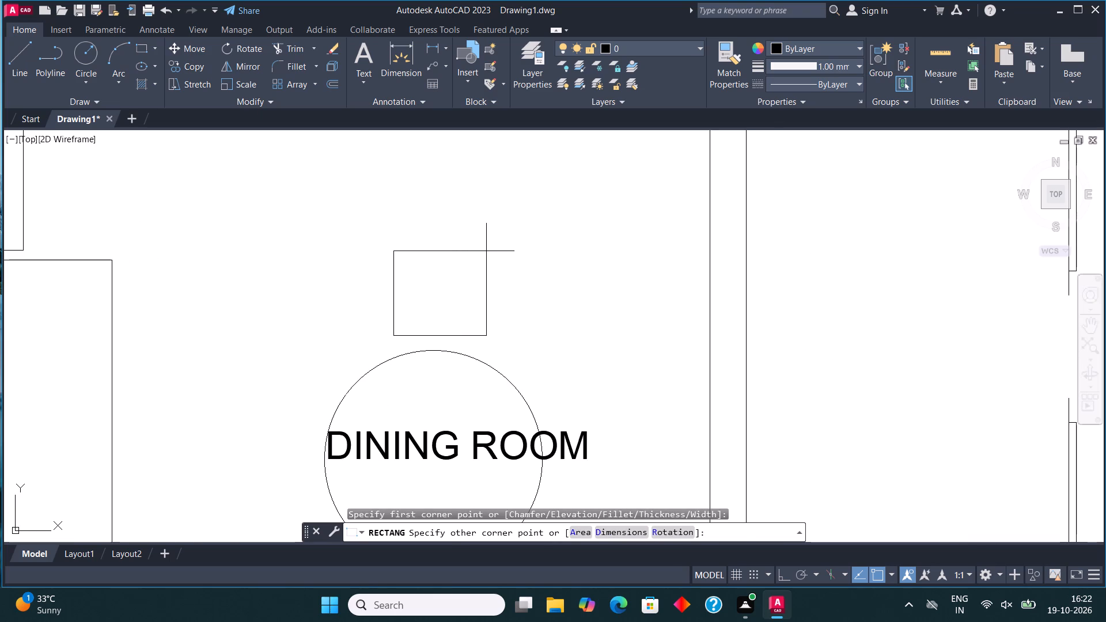
pyautogui.click(478, 244)
# With Ortho on, stretch the chair rectangle's left edge outward by about 1 inch.
pyautogui.scroll(-1, 460, 352)
pyautogui.scroll(2, 527, 323)
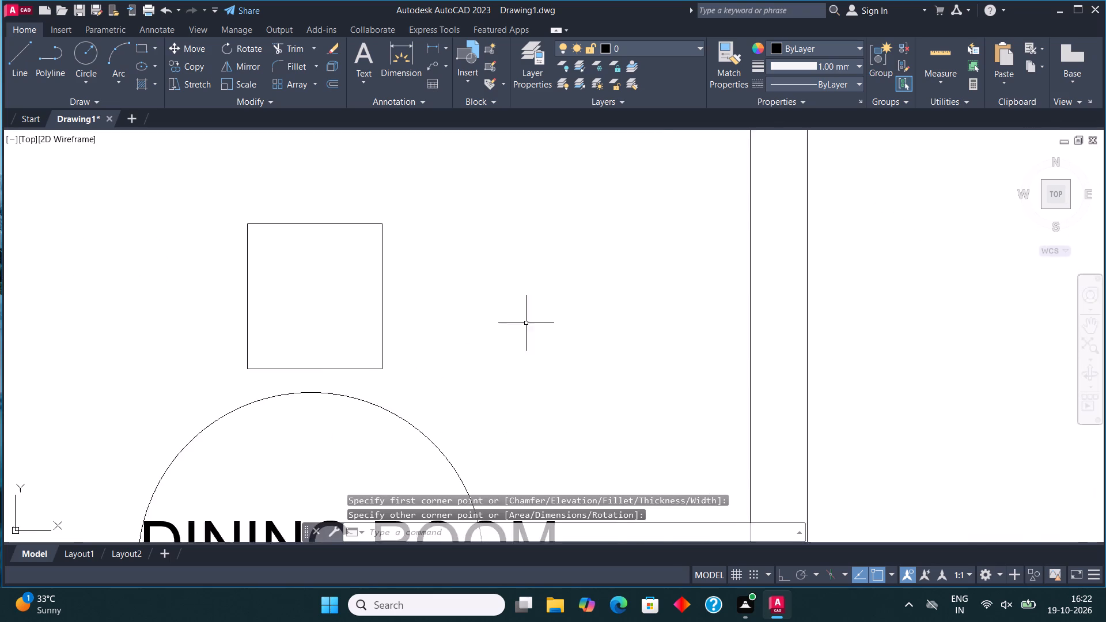
pyautogui.scroll(-1, 524, 323)
pyautogui.click(353, 312)
pyautogui.scroll(1, 353, 312)
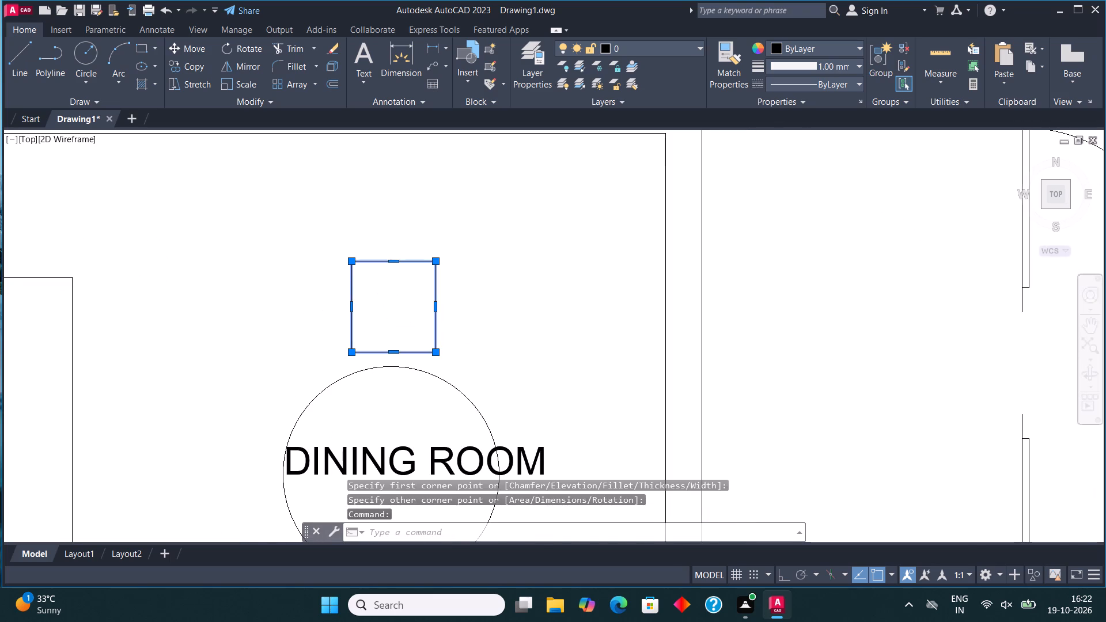
pyautogui.click(350, 308)
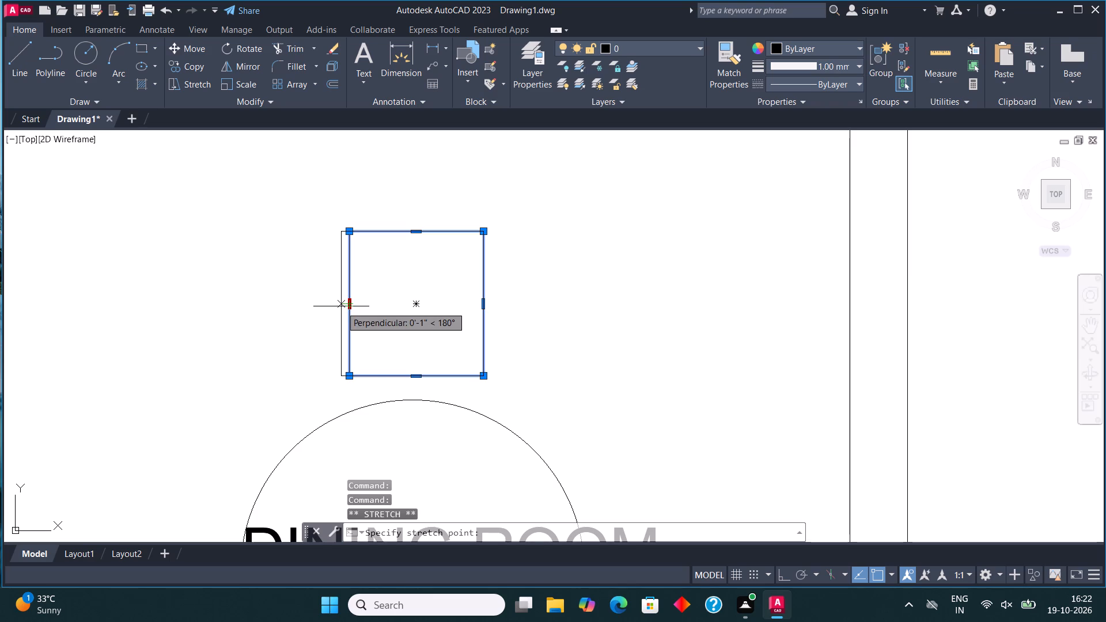
pyautogui.press('F8')
pyautogui.click(341, 306)
pyautogui.scroll(-2, 382, 350)
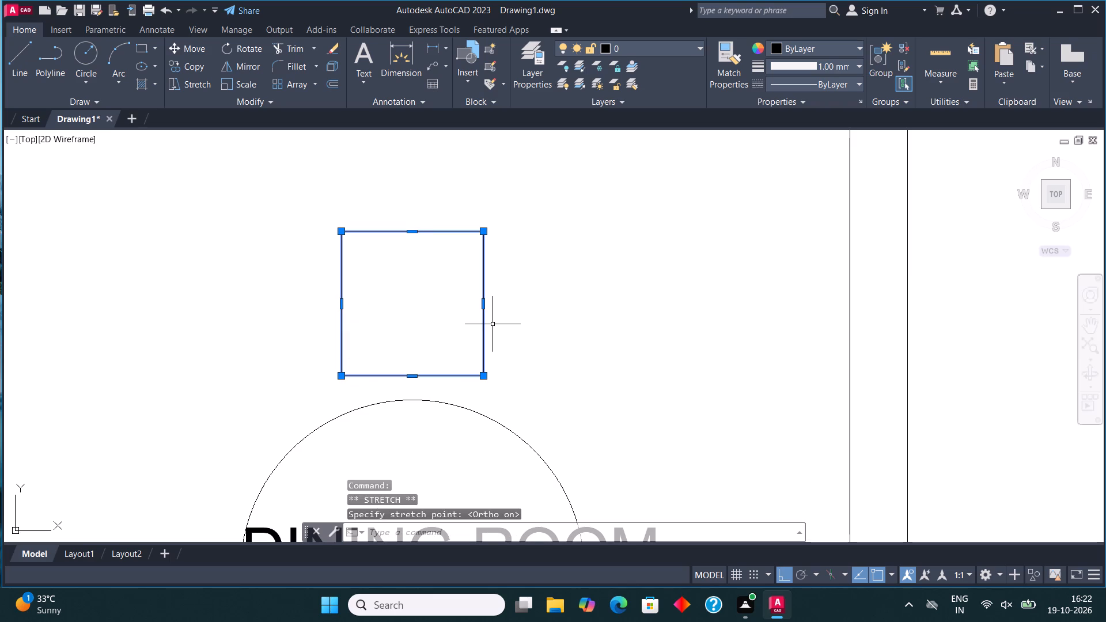
pyautogui.press('Escape')
# Draw an outer frame of lines around the left, top and right sides of the chair, ending at its lower-right corner.
pyautogui.scroll(-2, 498, 325)
pyautogui.scroll(2, 499, 340)
pyautogui.middleClick(498, 340)
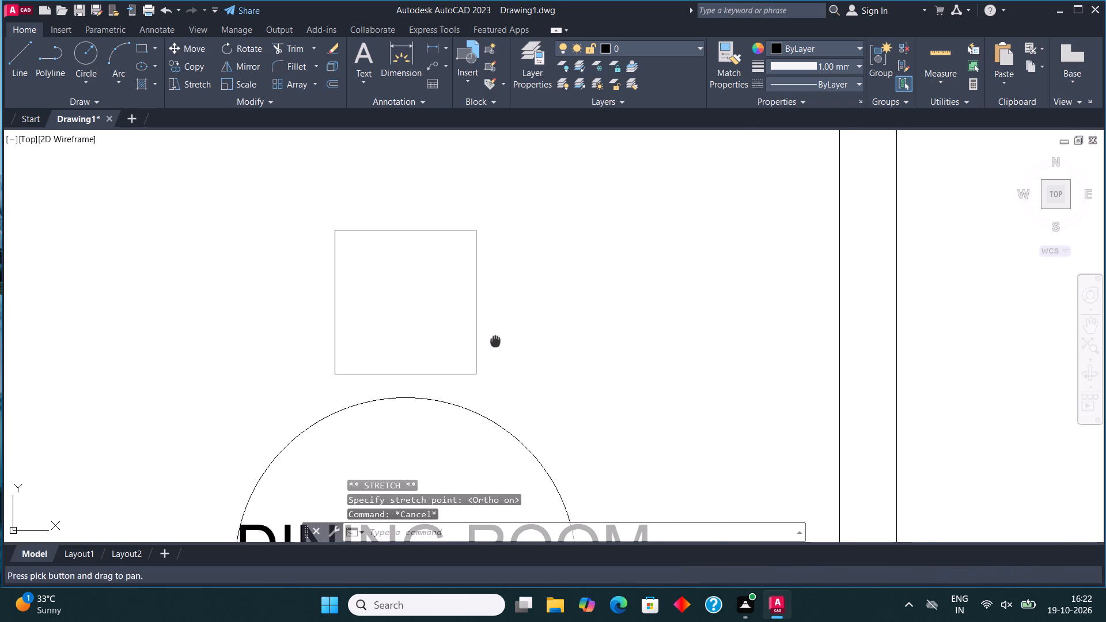
pyautogui.click(24, 59)
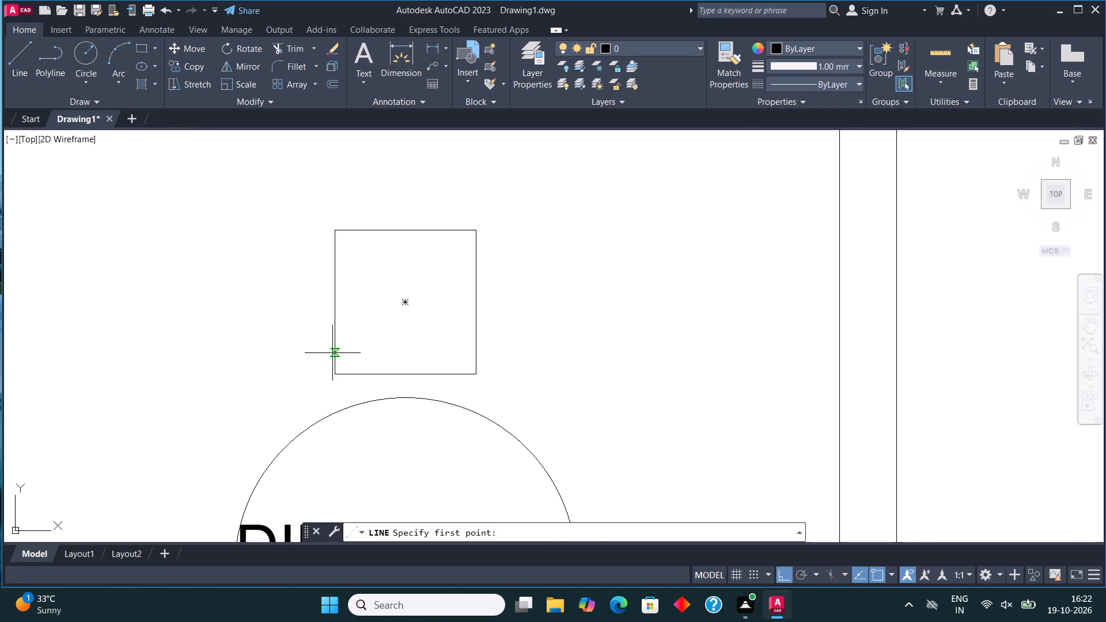
pyautogui.click(337, 372)
pyautogui.click(317, 367)
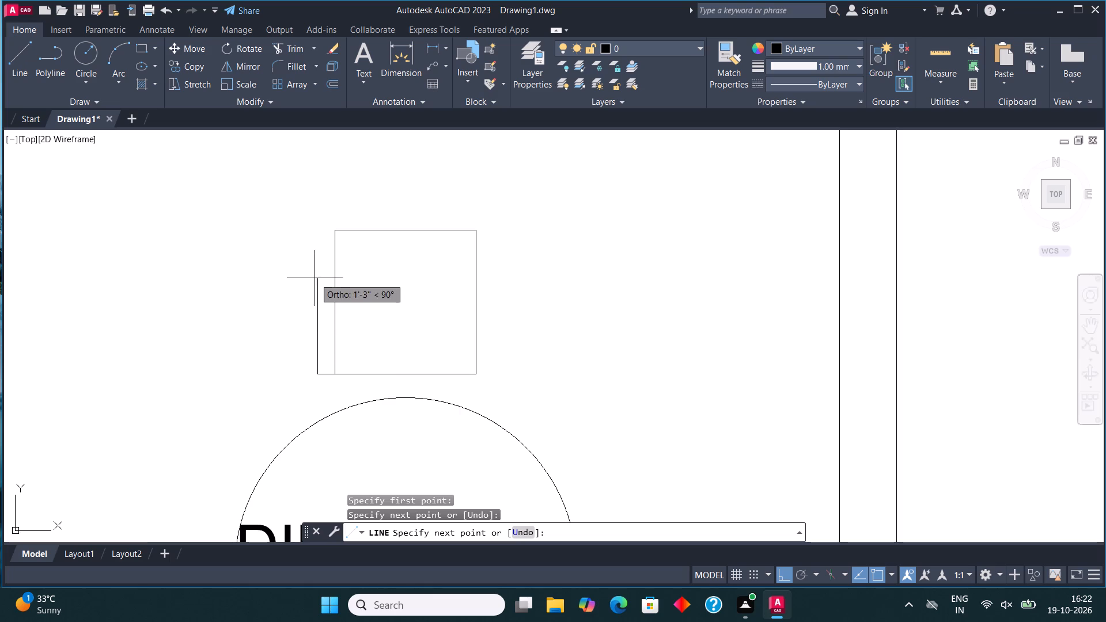
pyautogui.click(323, 218)
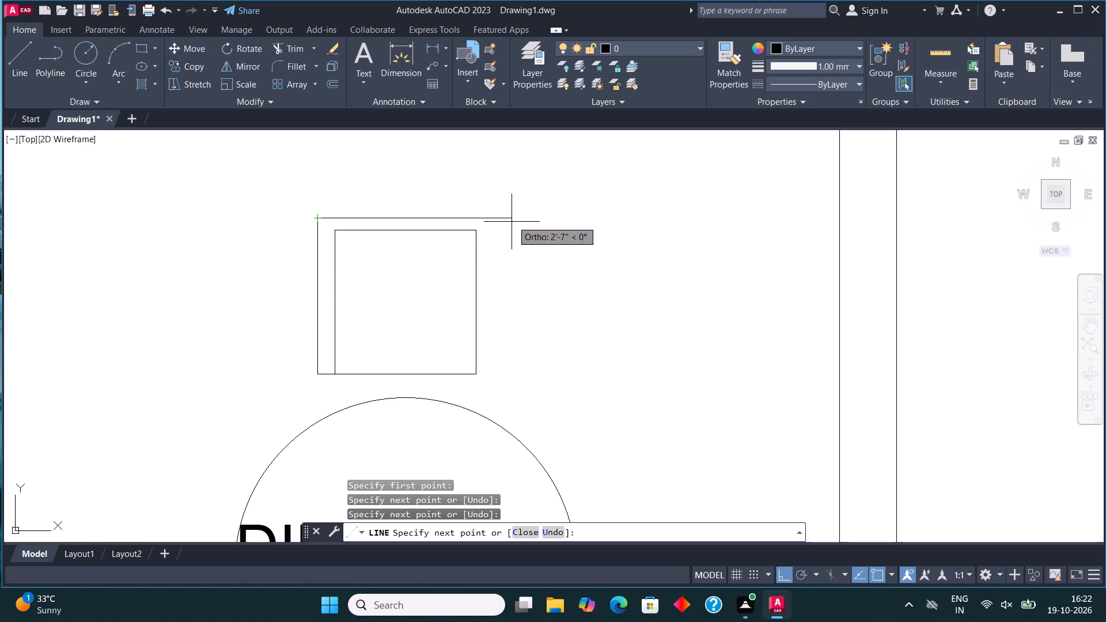
pyautogui.click(494, 226)
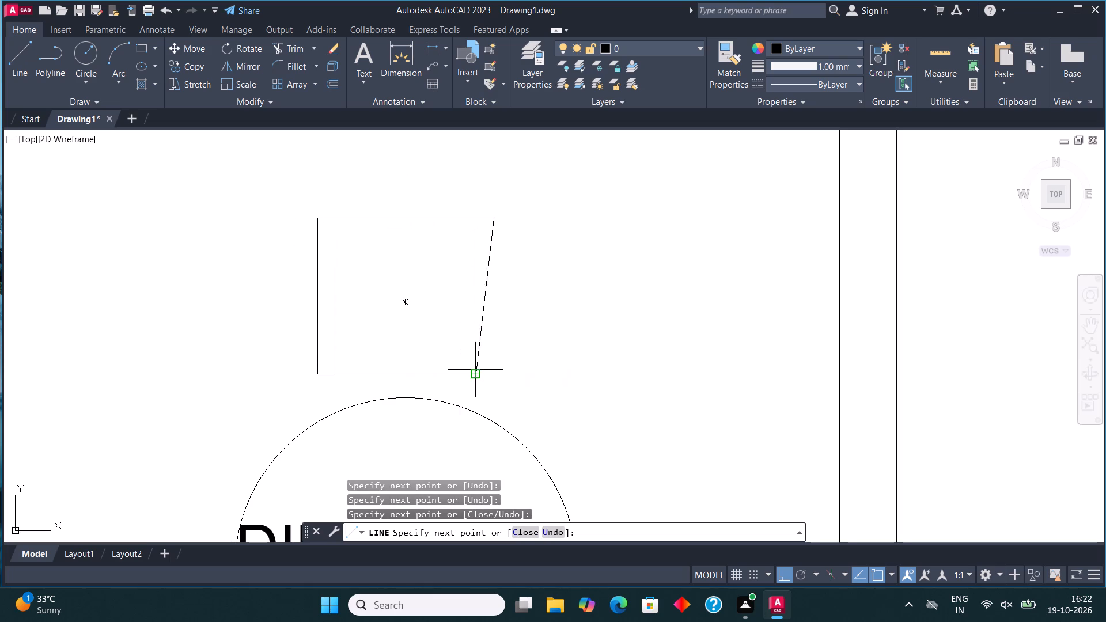
pyautogui.click(488, 373)
pyautogui.click(474, 375)
pyautogui.press('Escape')
# Move the right vertical line of the chair's outer frame inward about 1 inch and fine-adjust it slightly back outward.
pyautogui.click(495, 313)
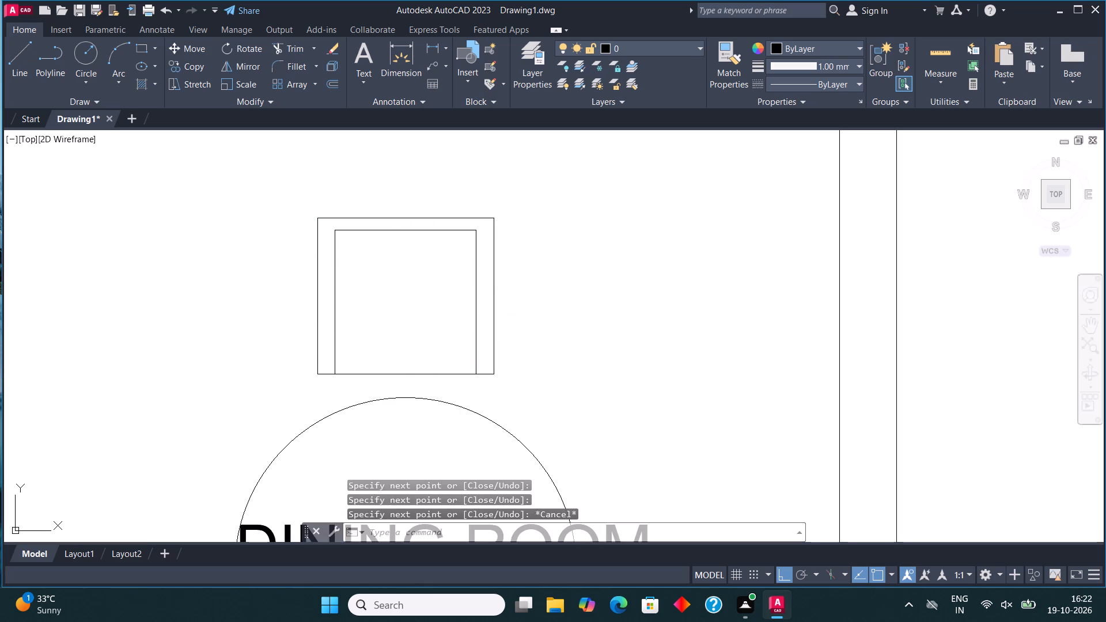
pyautogui.scroll(2, 495, 300)
pyautogui.click(488, 289)
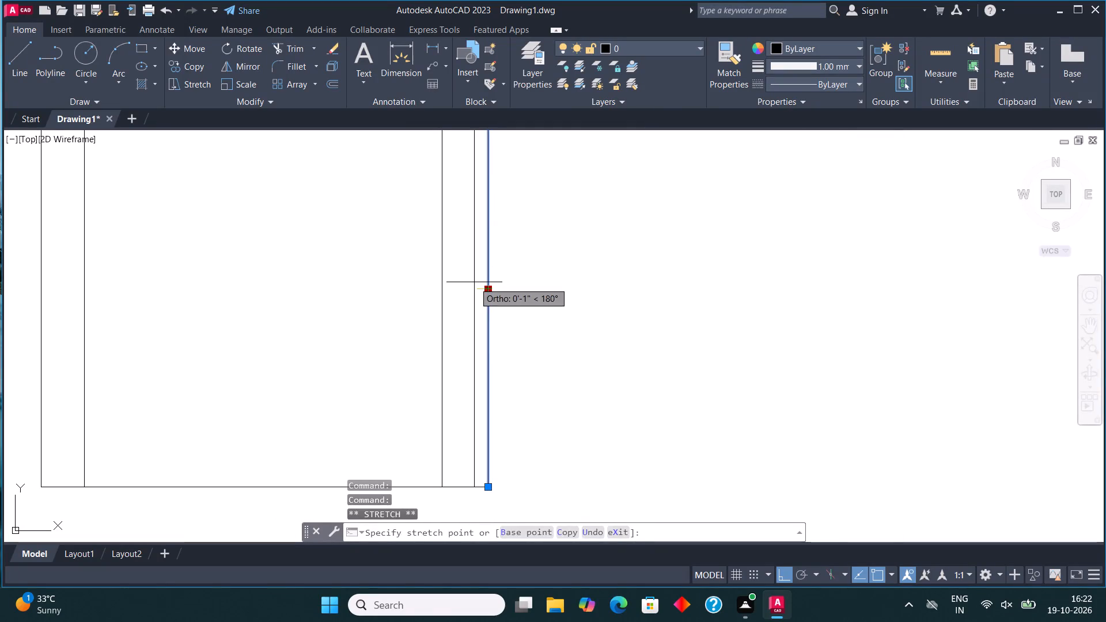
pyautogui.click(474, 282)
pyautogui.press('Escape')
pyautogui.scroll(-1, 475, 359)
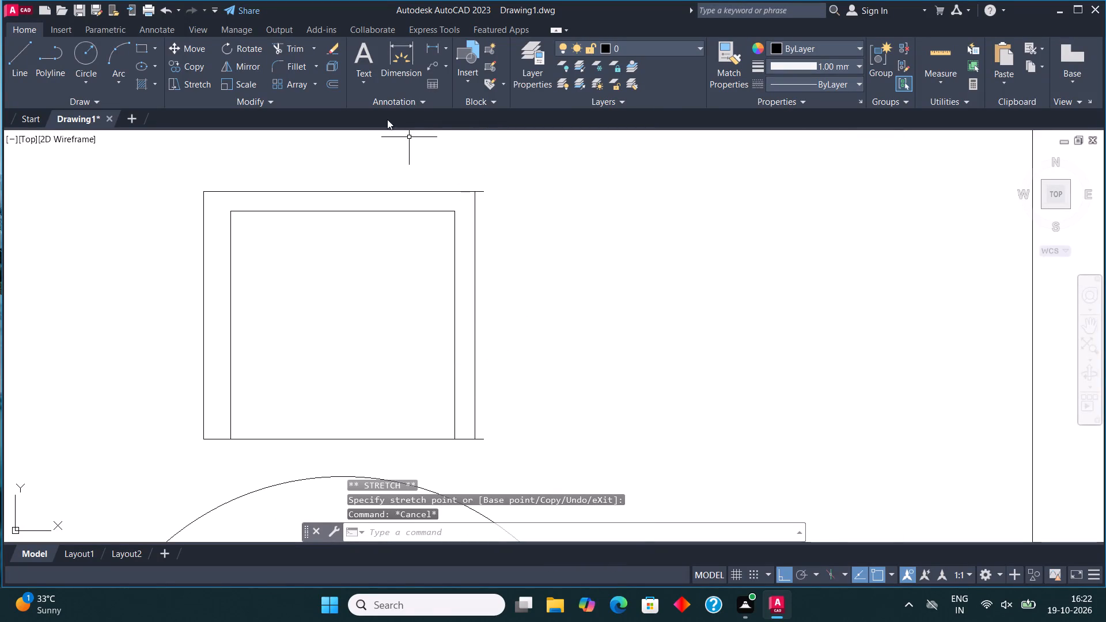
pyautogui.click(476, 277)
pyautogui.scroll(4, 477, 321)
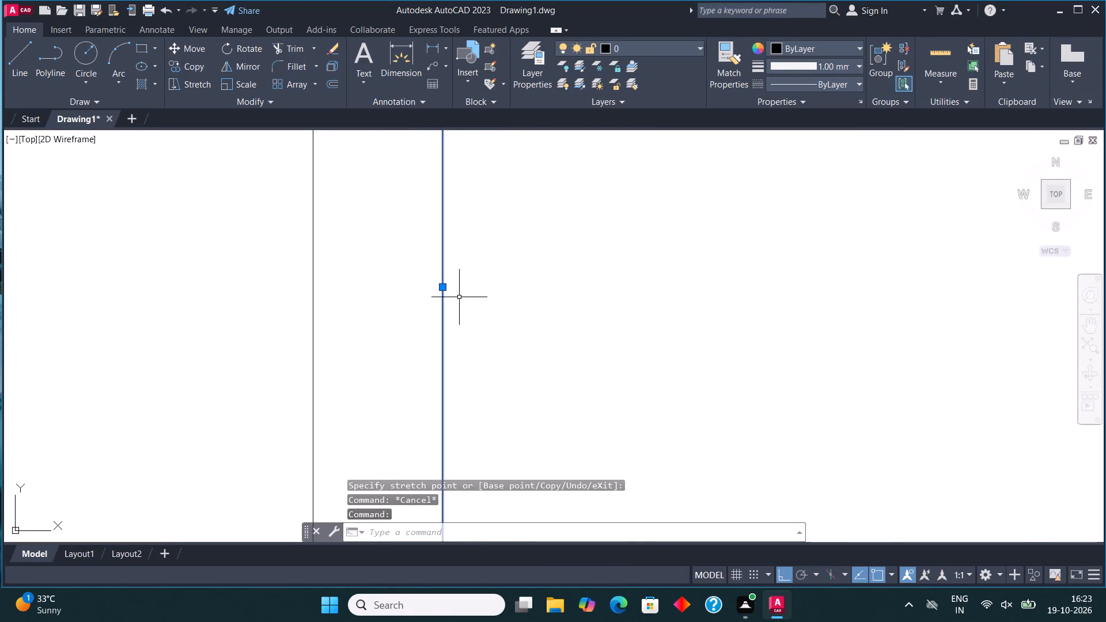
pyautogui.click(442, 287)
pyautogui.click(456, 287)
pyautogui.press('Escape')
pyautogui.scroll(-1, 453, 307)
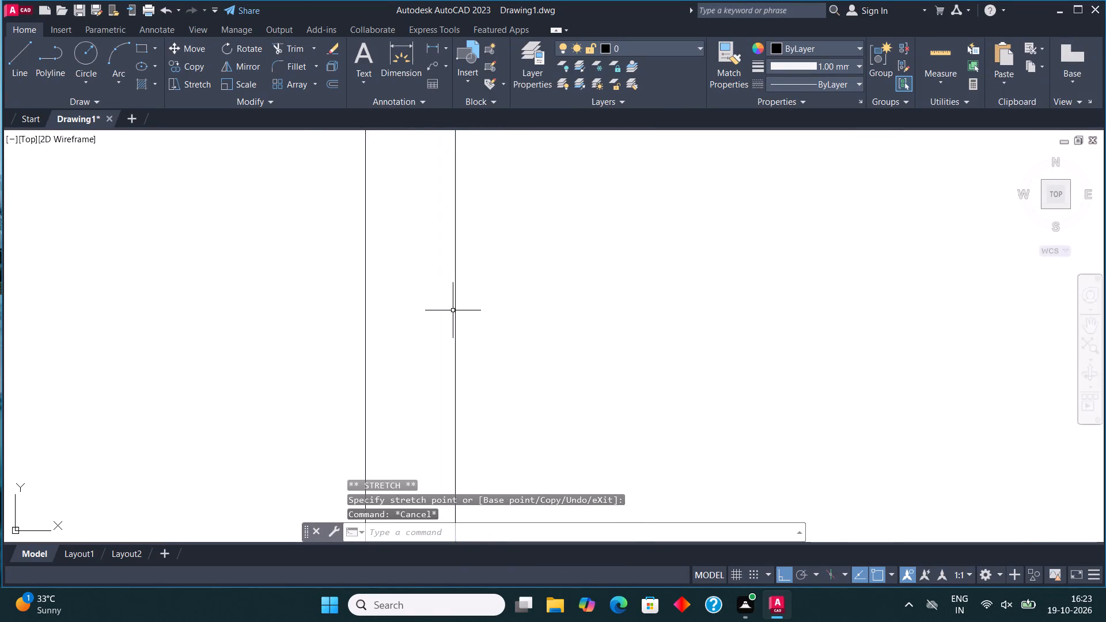
pyautogui.scroll(-3, 453, 310)
# Trim the top and bottom line ends that project past the right side of the chair frame.
pyautogui.click(290, 49)
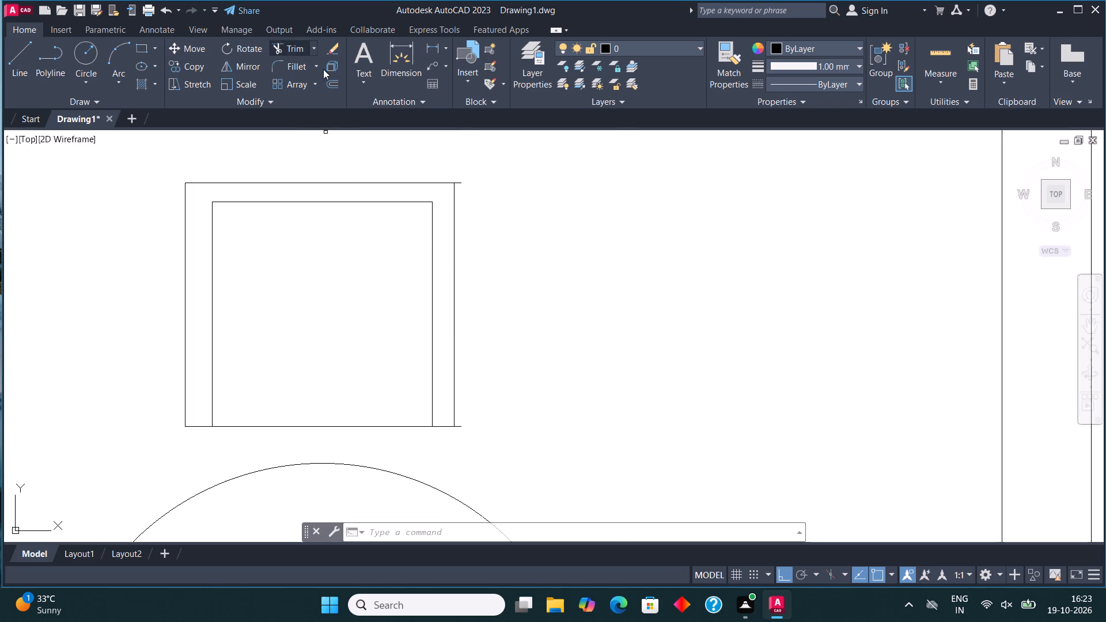
pyautogui.click(461, 181)
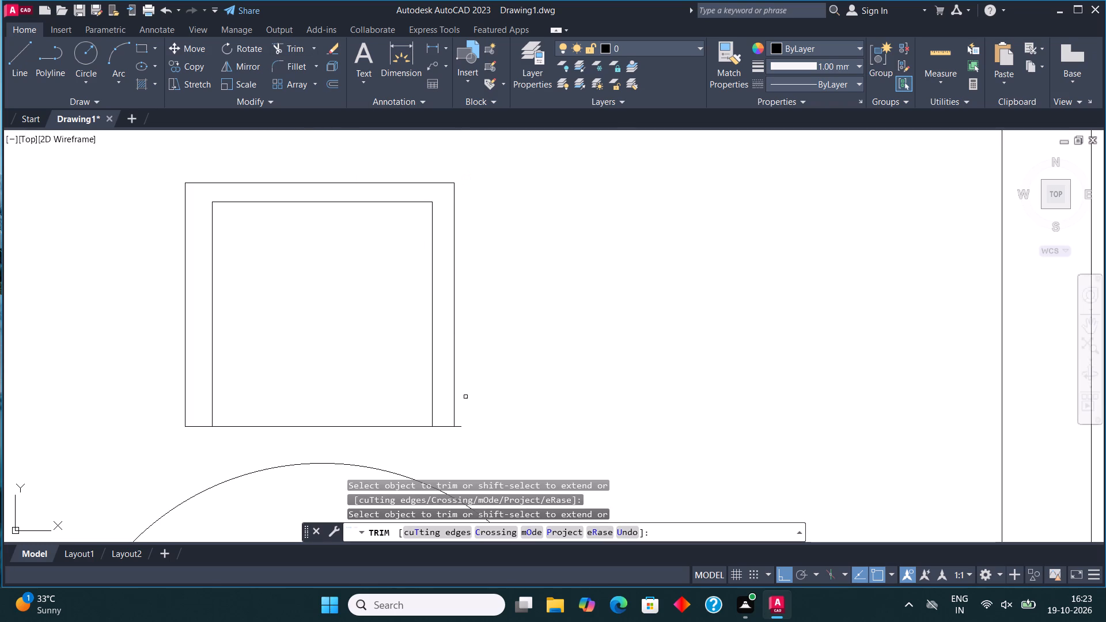
pyautogui.click(461, 426)
pyautogui.press('Escape')
# With Ortho off, move the DINING ROOM label off the circular table to just above the chair.
pyautogui.scroll(-3, 454, 299)
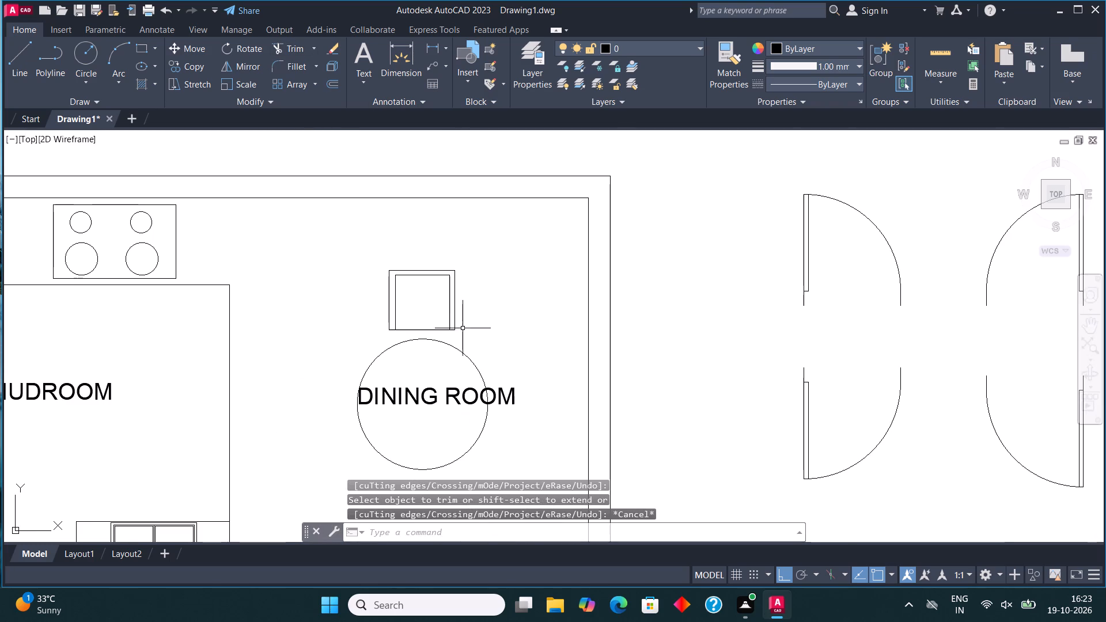
pyautogui.click(448, 395)
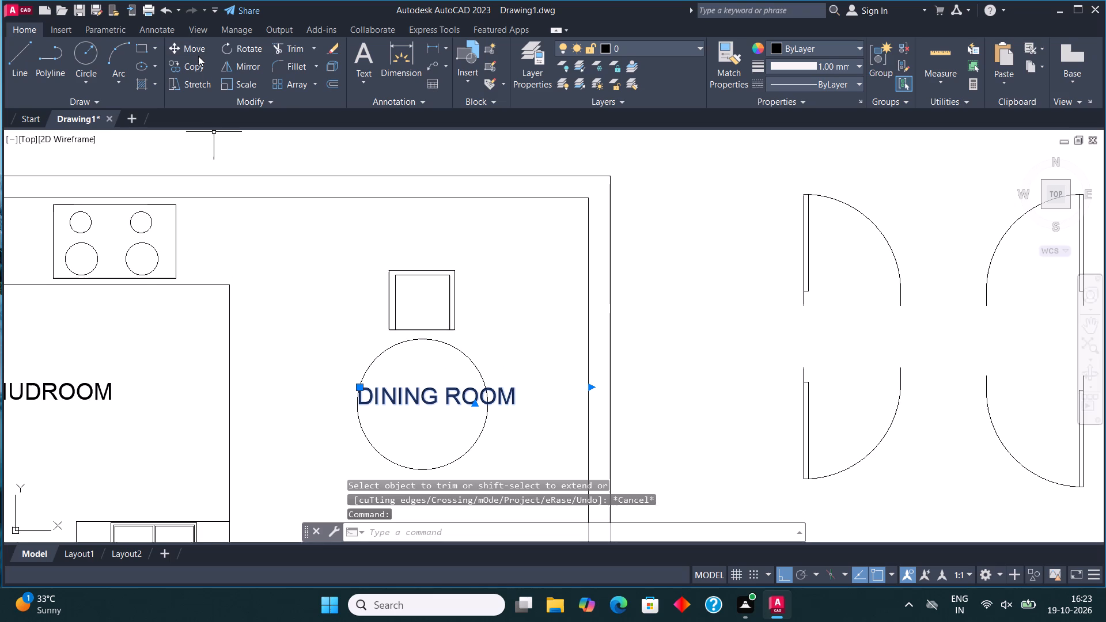
pyautogui.click(197, 50)
pyautogui.scroll(-2, 411, 335)
pyautogui.scroll(1, 419, 366)
pyautogui.click(419, 366)
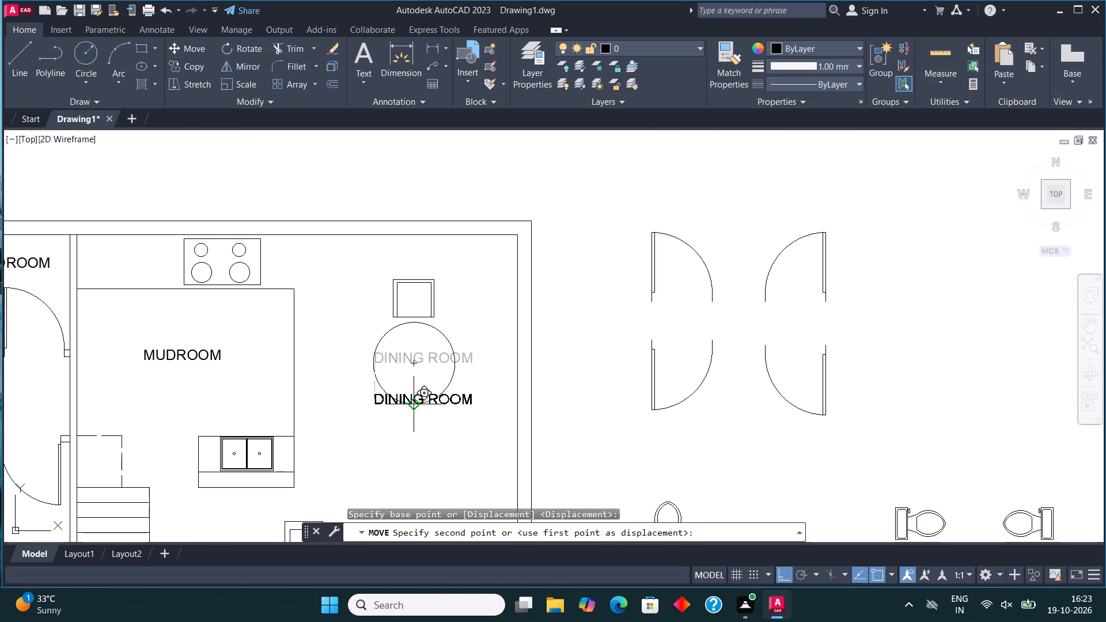
pyautogui.press('F8')
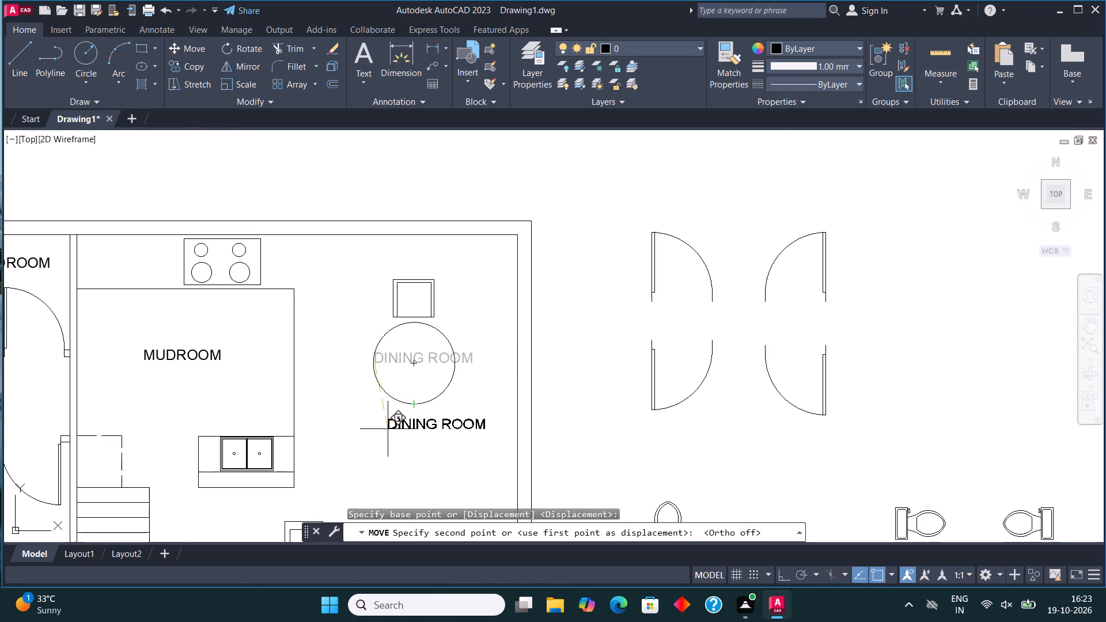
pyautogui.click(380, 270)
# Polar-array the chair, with the table circle included in the selection, about the table's centre with 6 items over 360 degrees.
pyautogui.scroll(-3, 363, 328)
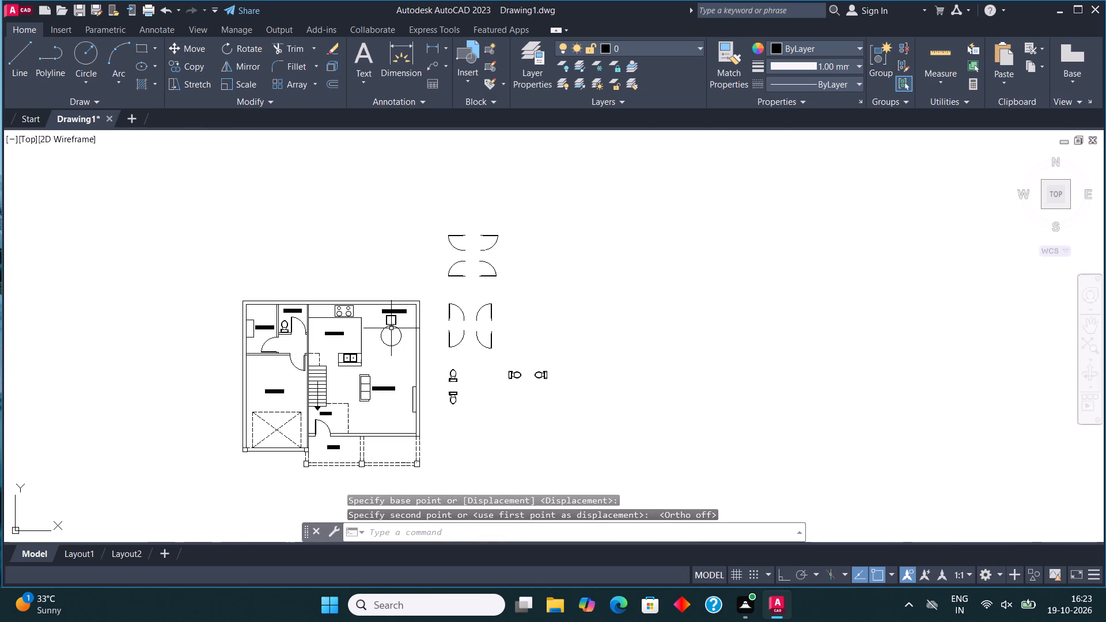
pyautogui.scroll(4, 391, 333)
pyautogui.click(389, 288)
pyautogui.click(359, 238)
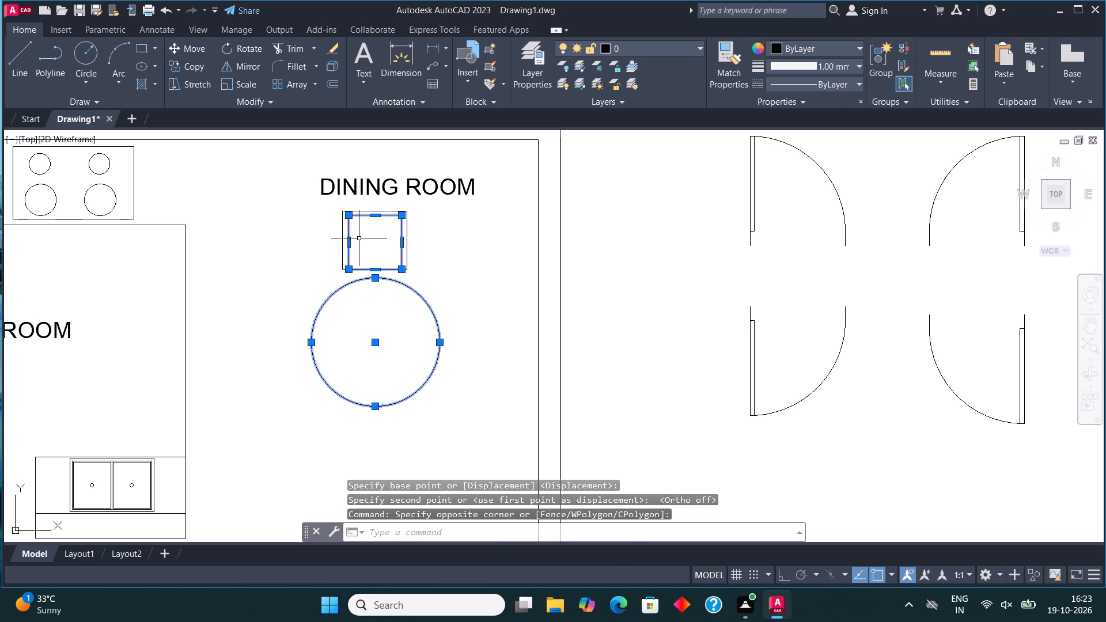
pyautogui.click(446, 314)
pyautogui.click(332, 206)
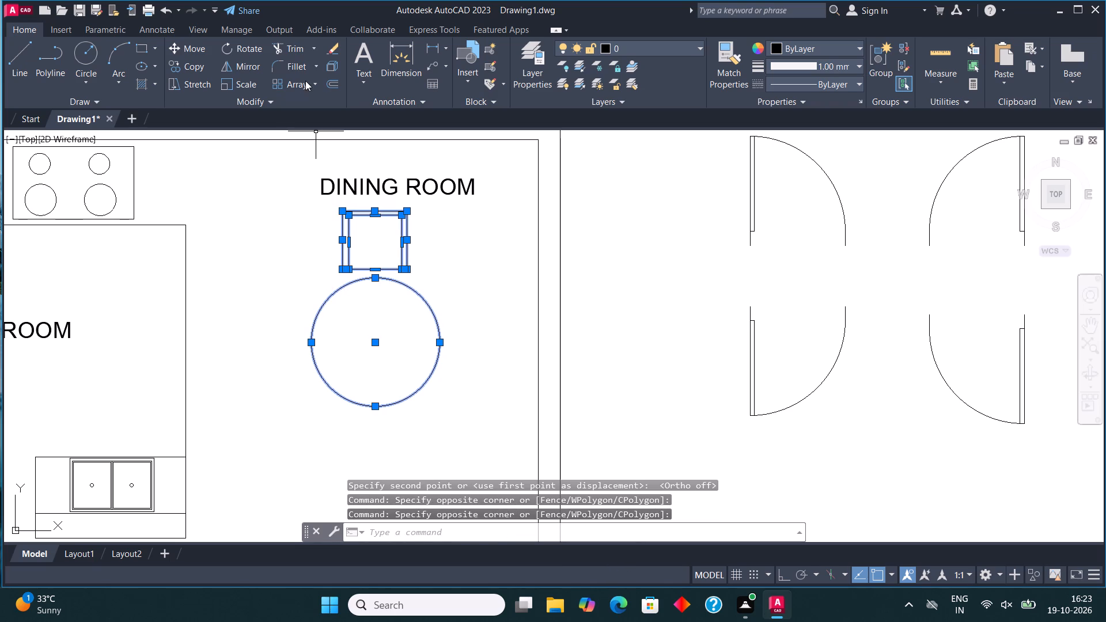
pyautogui.click(313, 85)
pyautogui.click(336, 166)
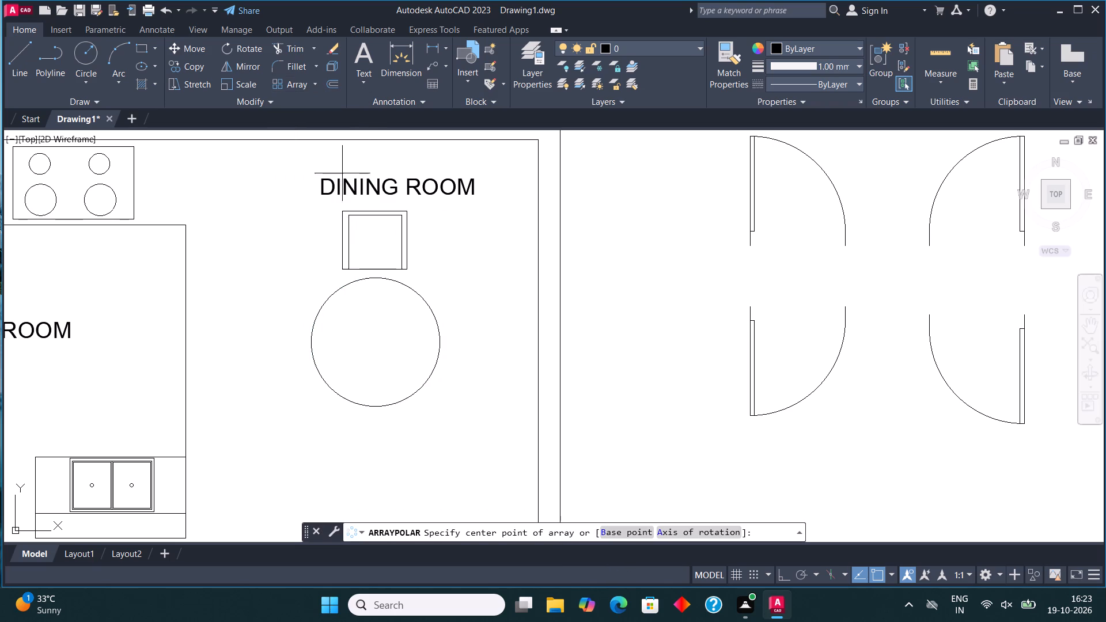
pyautogui.click(381, 340)
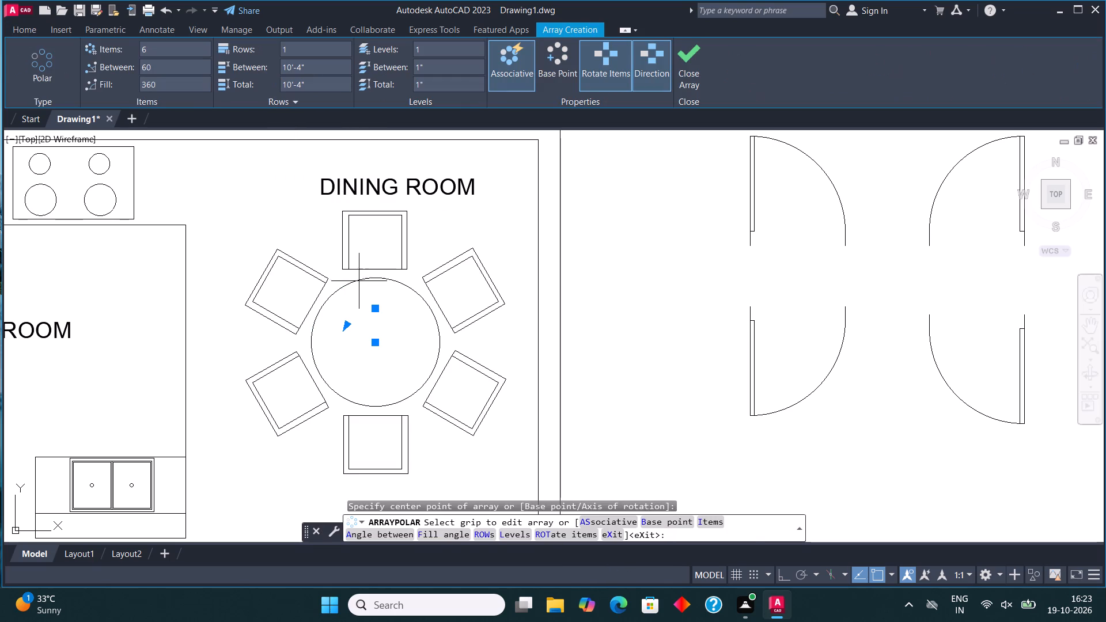
pyautogui.scroll(-1, 393, 339)
pyautogui.click(690, 54)
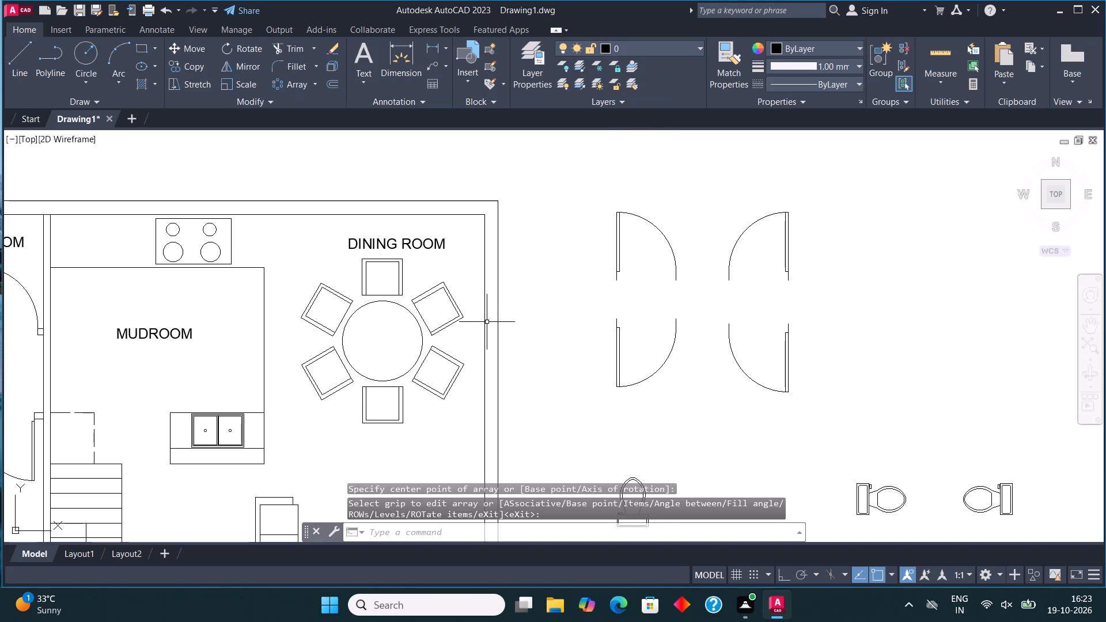
# Draw a long narrow rectangle just below the porch's dashed front edge, between the first and middle columns.
pyautogui.scroll(-3, 486, 322)
pyautogui.scroll(2, 486, 320)
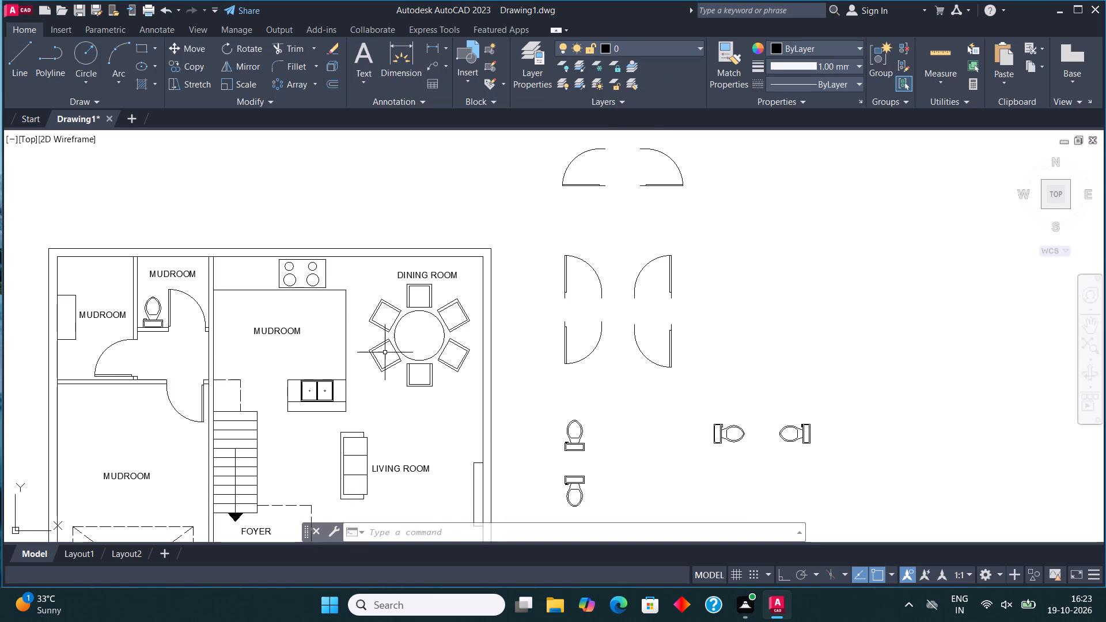
pyautogui.scroll(-1, 384, 353)
pyautogui.moveTo(384, 353); pyautogui.dragTo(403, 323, button='middle')
pyautogui.scroll(-1, 404, 321)
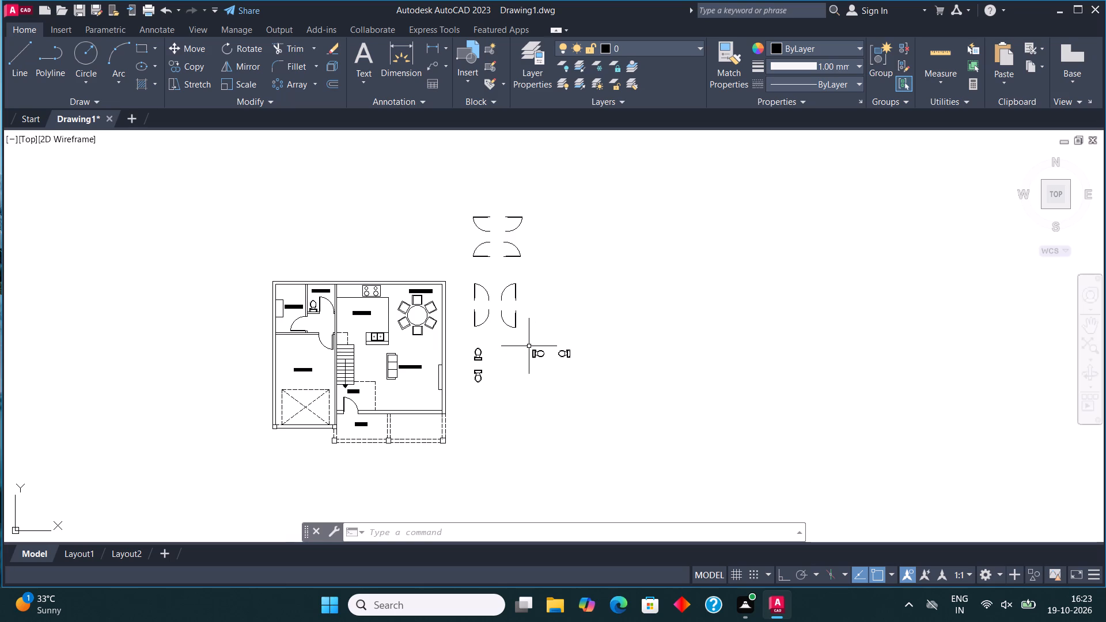
pyautogui.moveTo(527, 346); pyautogui.dragTo(519, 355, button='middle')
pyautogui.scroll(1, 519, 355)
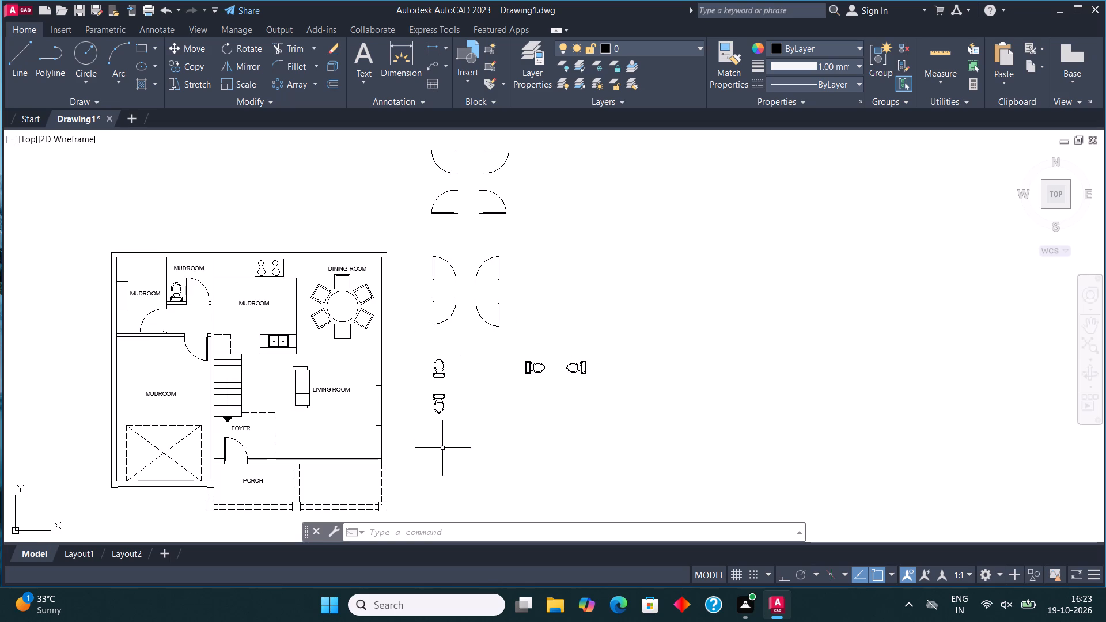
pyautogui.moveTo(402, 459); pyautogui.dragTo(457, 325, button='middle')
pyautogui.scroll(2, 321, 374)
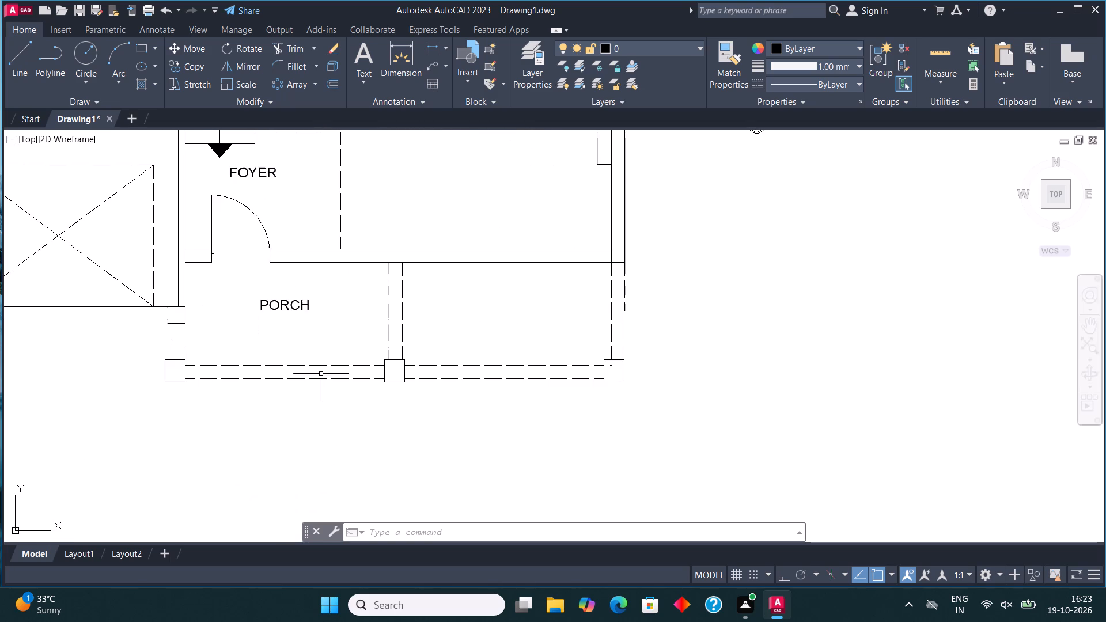
pyautogui.moveTo(352, 382); pyautogui.dragTo(403, 328, button='middle')
pyautogui.scroll(2, 317, 327)
pyautogui.click(140, 45)
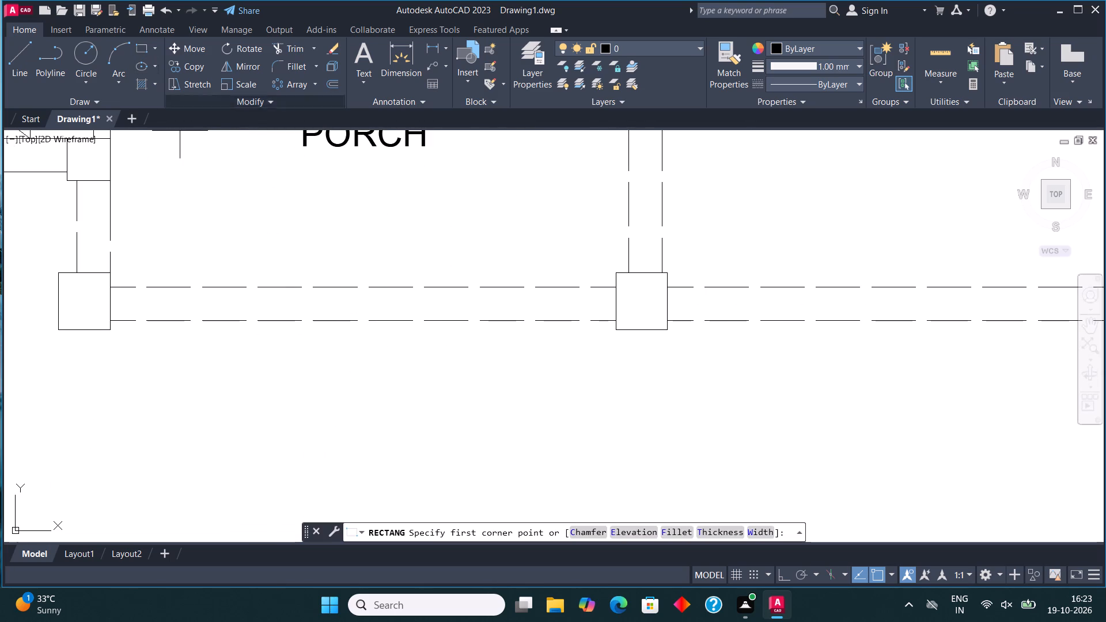
pyautogui.click(175, 341)
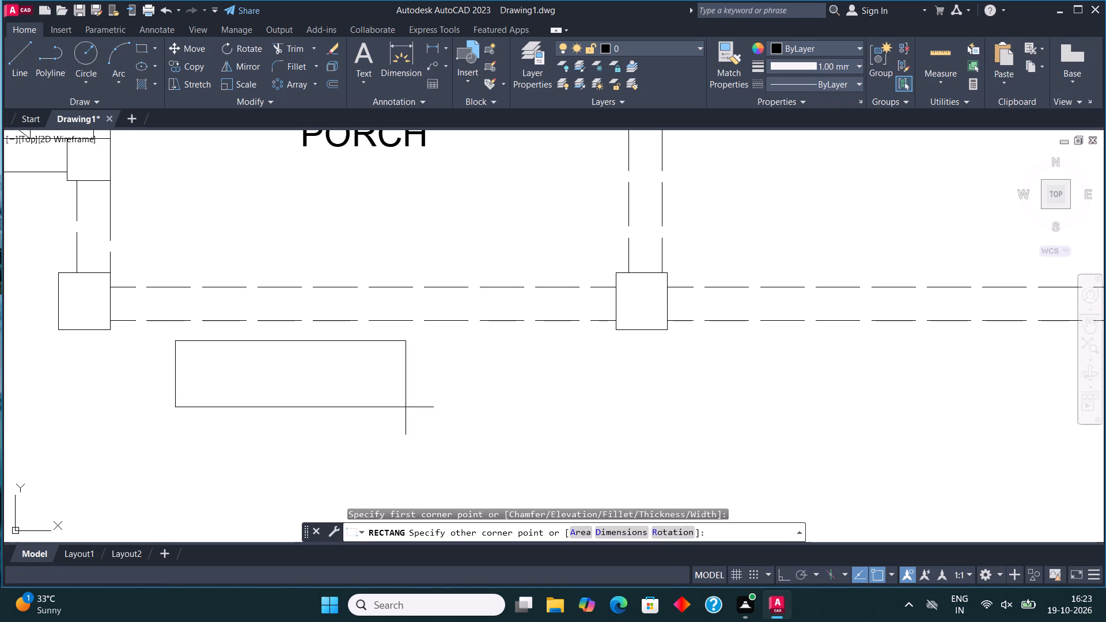
pyautogui.click(437, 368)
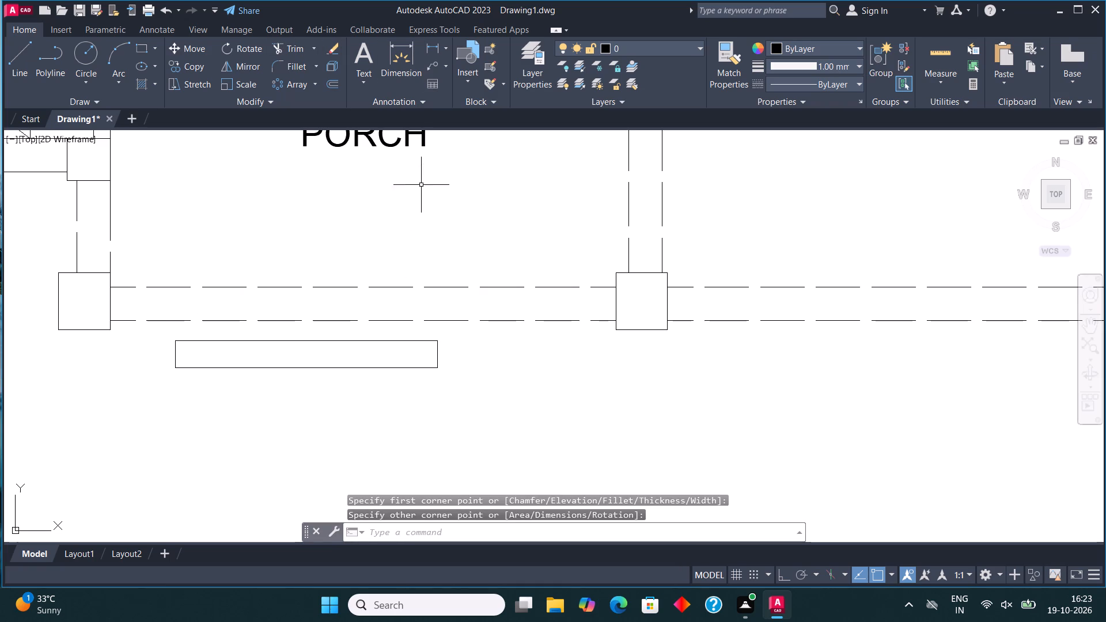
# Copy the PORCH label to the empty area below the porch's front edge.
pyautogui.click(385, 150)
pyautogui.click(369, 133)
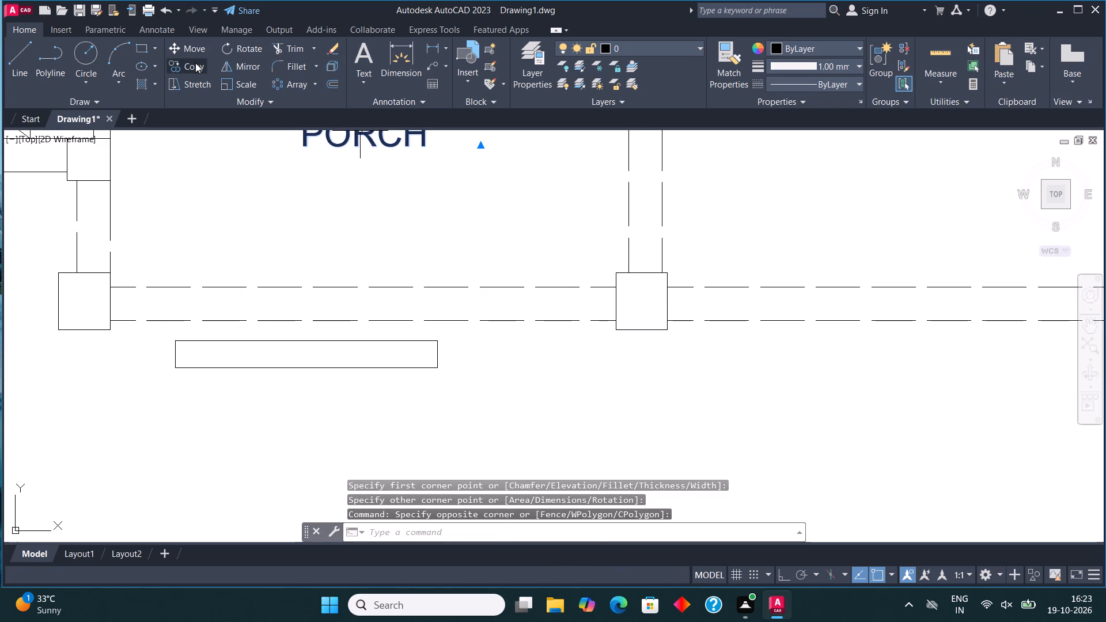
pyautogui.click(195, 63)
pyautogui.click(381, 155)
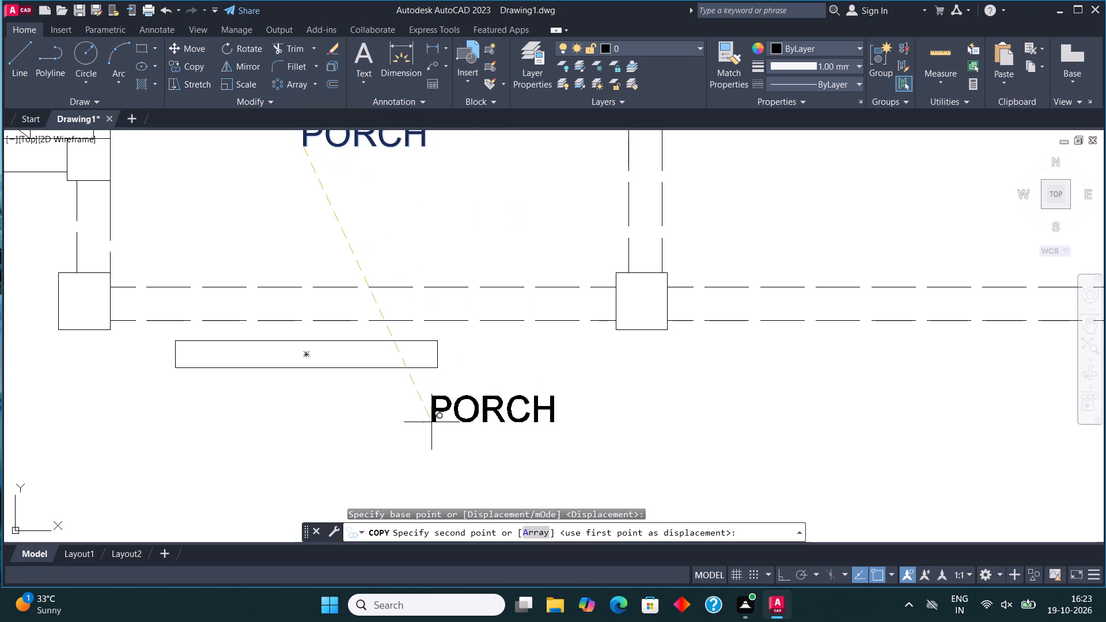
pyautogui.click(375, 438)
pyautogui.press('Escape')
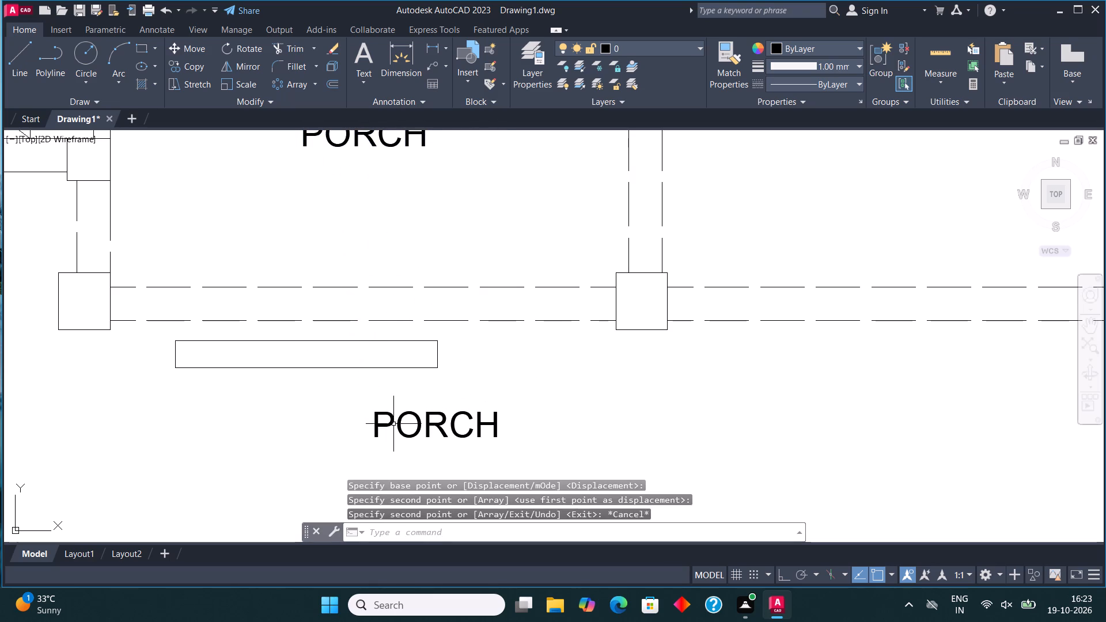
# Change the text of the copied PORCH label below the plan to FIRST FLOOR PLAN.
pyautogui.click(396, 418)
pyautogui.rightClick(396, 418)
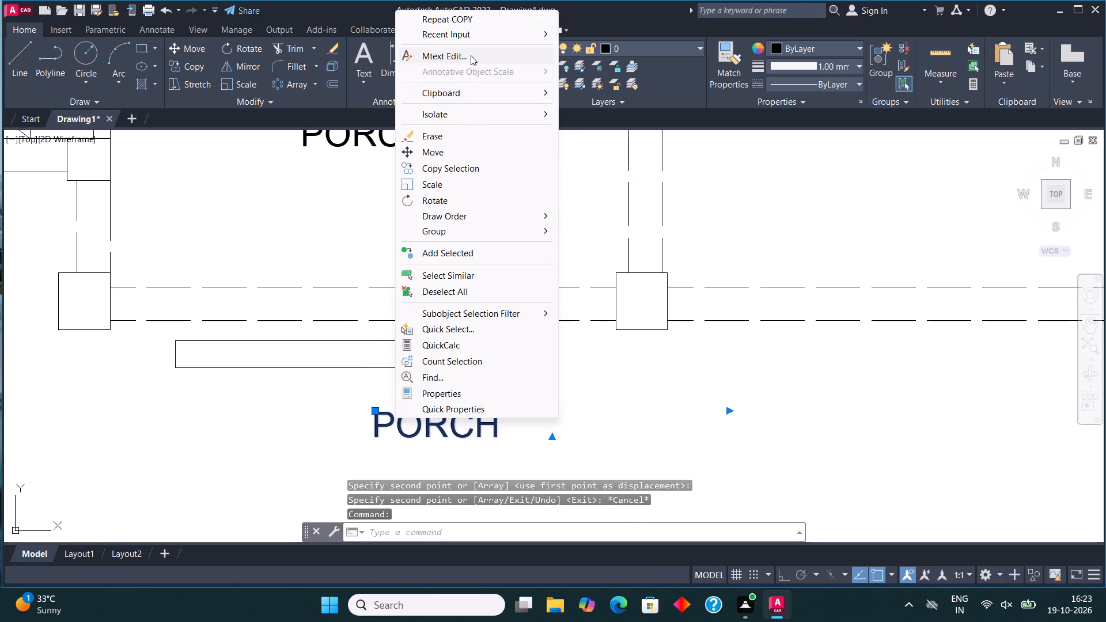
pyautogui.click(471, 55)
pyautogui.click(499, 424)
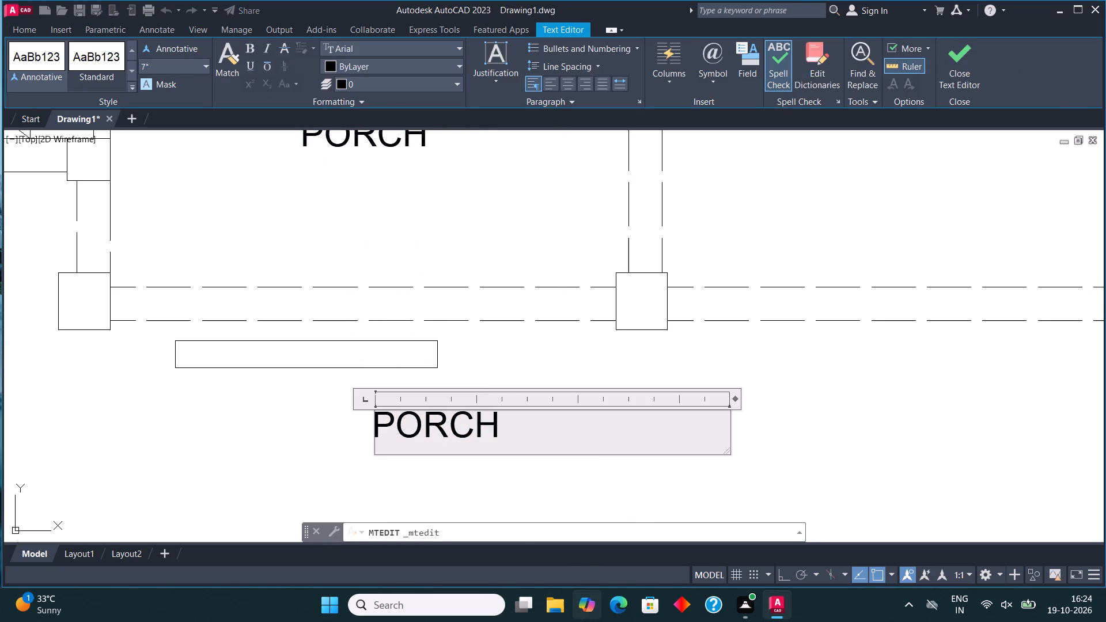
pyautogui.press('BackSpace')
pyautogui.press('BackSpace')
pyautogui.press('BackSpace')
pyautogui.press('BackSpace')
pyautogui.press('BackSpace')
pyautogui.press('BackSpace')
pyautogui.press('BackSpace')
pyautogui.press('BackSpace')
pyautogui.press('BackSpace')
pyautogui.press('BackSpace')
pyautogui.press('BackSpace')
pyautogui.press('BackSpace')
pyautogui.press('BackSpace')
pyautogui.press('BackSpace')
pyautogui.press('BackSpace')
pyautogui.write('FIRST FLOOR PLAN')
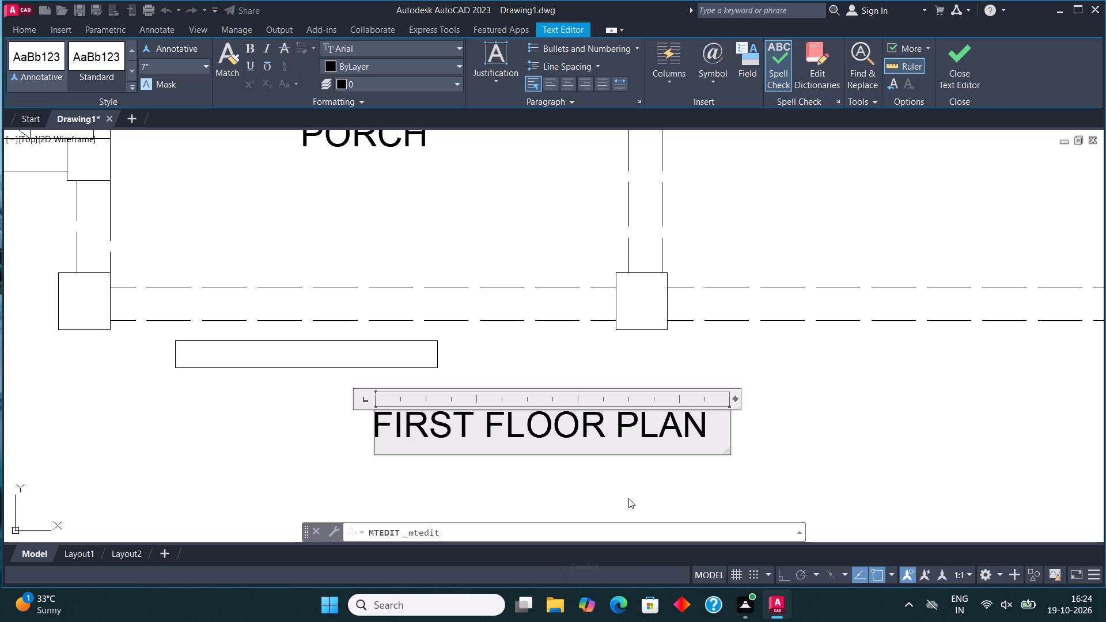
pyautogui.click(960, 61)
# Scale up the FIRST FLOOR PLAN title freehand from a base point at its lower left, making it clearly larger than the room labels.
pyautogui.scroll(-3, 464, 478)
pyautogui.moveTo(457, 406); pyautogui.dragTo(434, 369, button='middle')
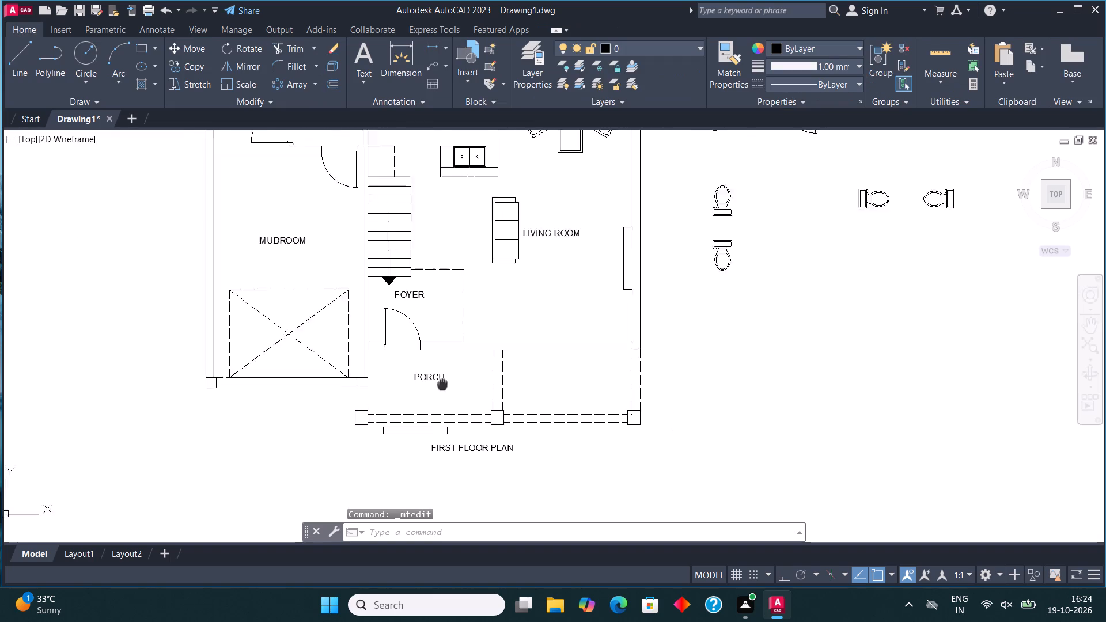
pyautogui.moveTo(434, 369); pyautogui.dragTo(439, 361, button='middle')
pyautogui.scroll(2, 436, 418)
pyautogui.click(436, 418)
pyautogui.click(251, 80)
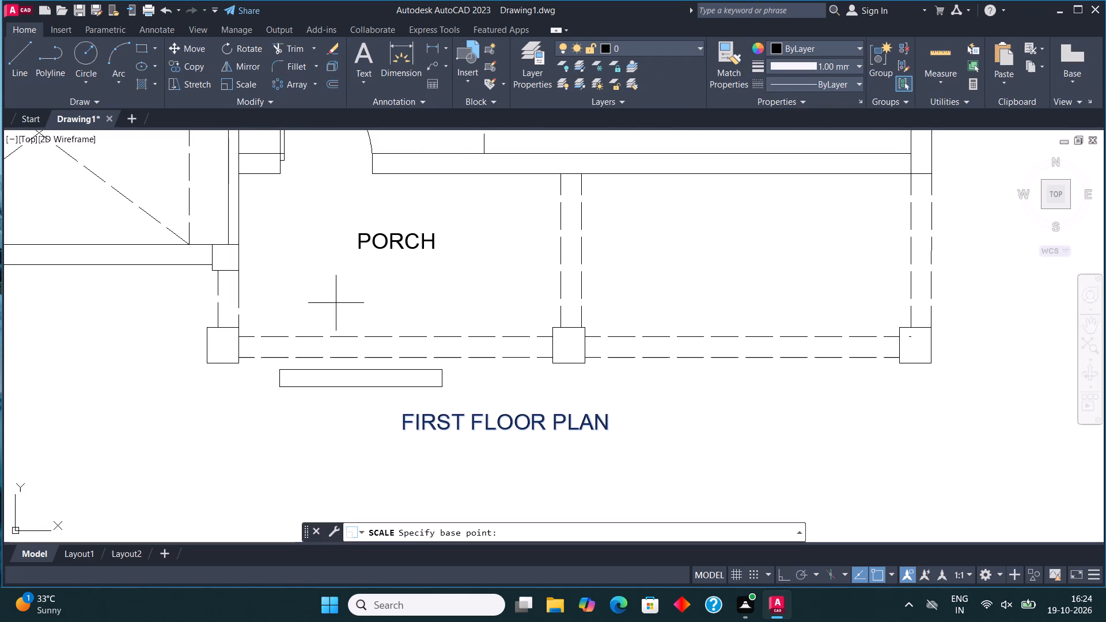
pyautogui.click(449, 434)
pyautogui.click(605, 431)
# Move the FIRST FLOOR PLAN title down and to the left, clear of the narrow step rectangle below the porch.
pyautogui.scroll(-4, 521, 471)
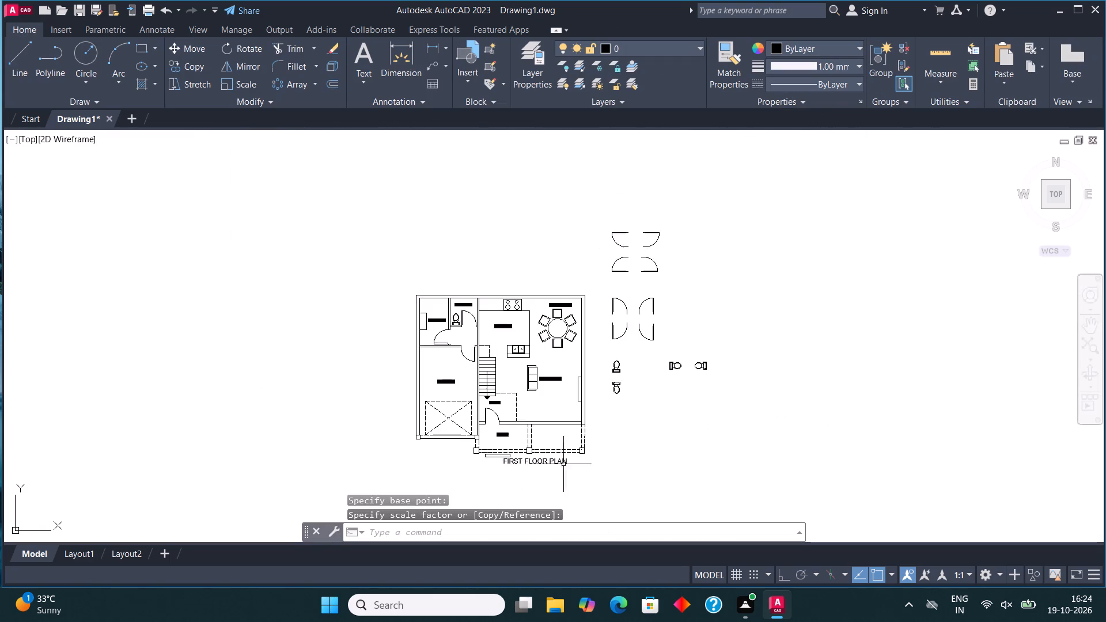
pyautogui.moveTo(576, 430); pyautogui.dragTo(548, 338, button='middle')
pyautogui.scroll(2, 491, 374)
pyautogui.click(488, 374)
pyautogui.click(445, 341)
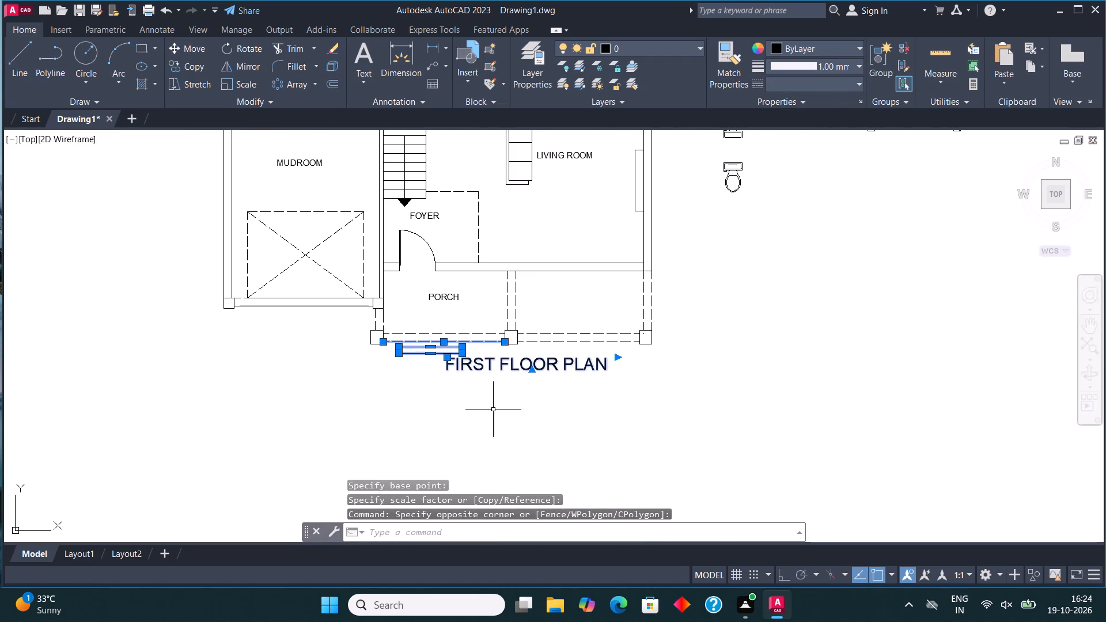
pyautogui.press('Escape')
pyautogui.click(500, 357)
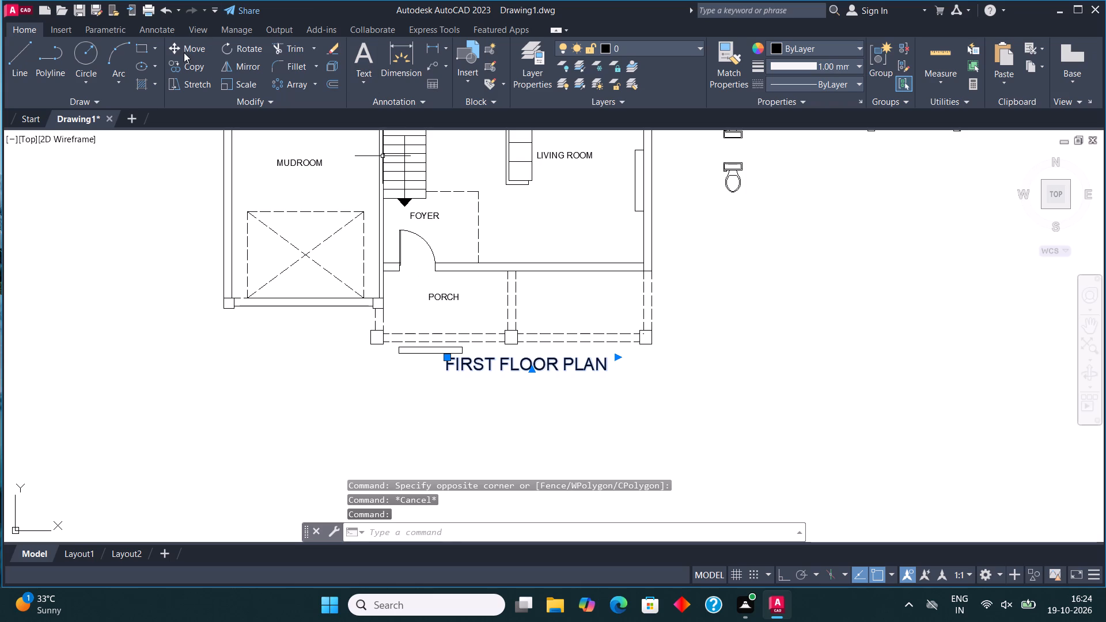
pyautogui.click(189, 48)
pyautogui.click(527, 358)
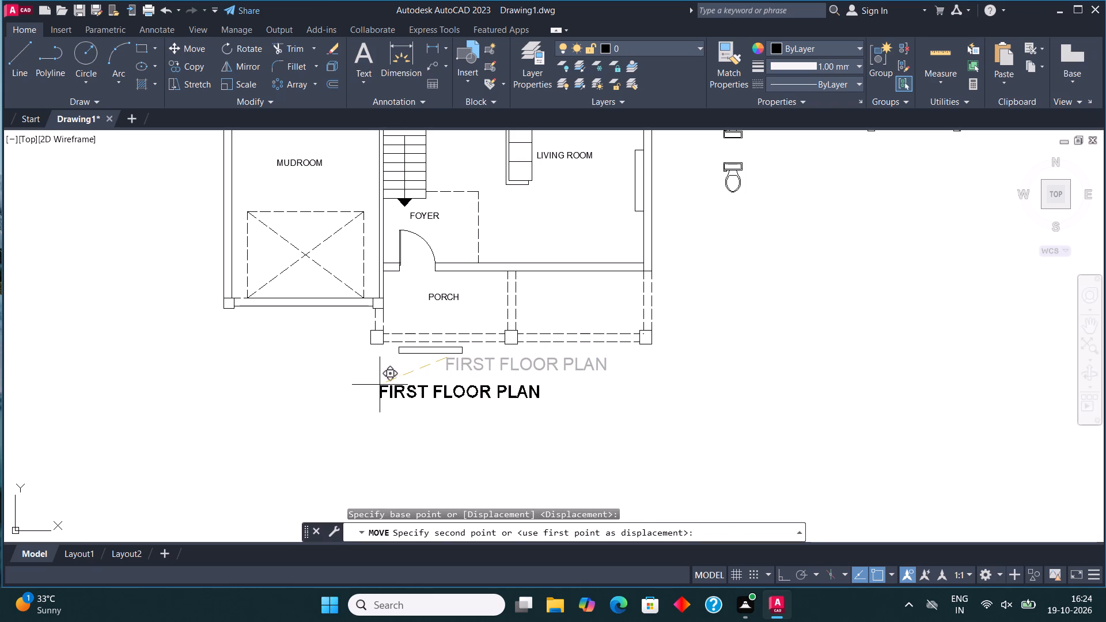
pyautogui.click(380, 385)
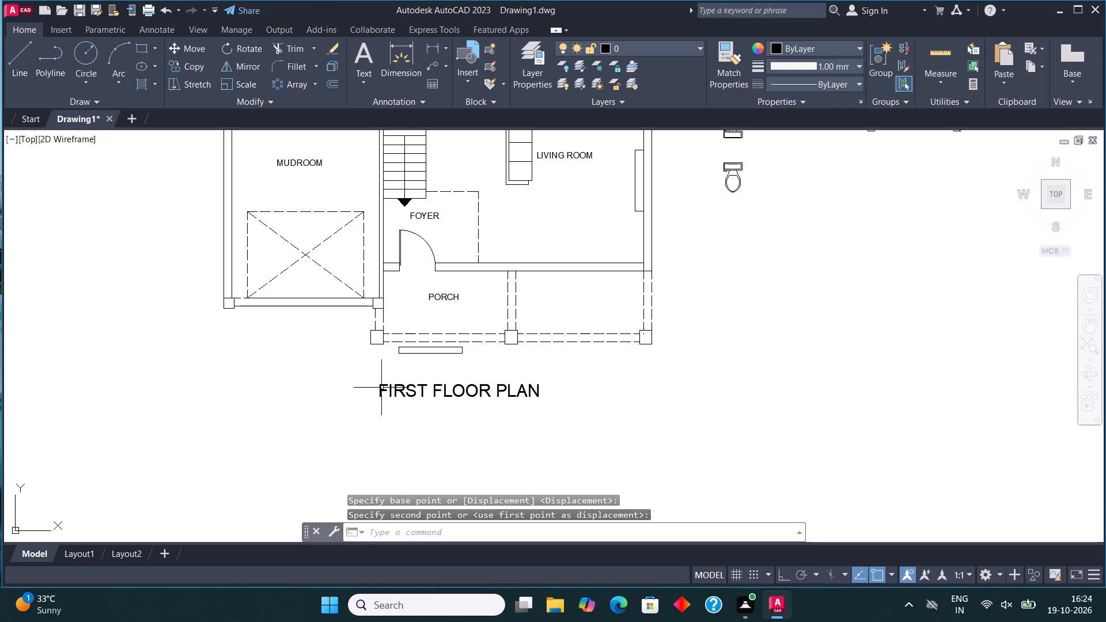
# Draw a window in the top exterior wall above the toilet room, as a wall-thickness rectangle with a lengthwise centre line.
pyautogui.moveTo(428, 404); pyautogui.dragTo(430, 404, button='middle')
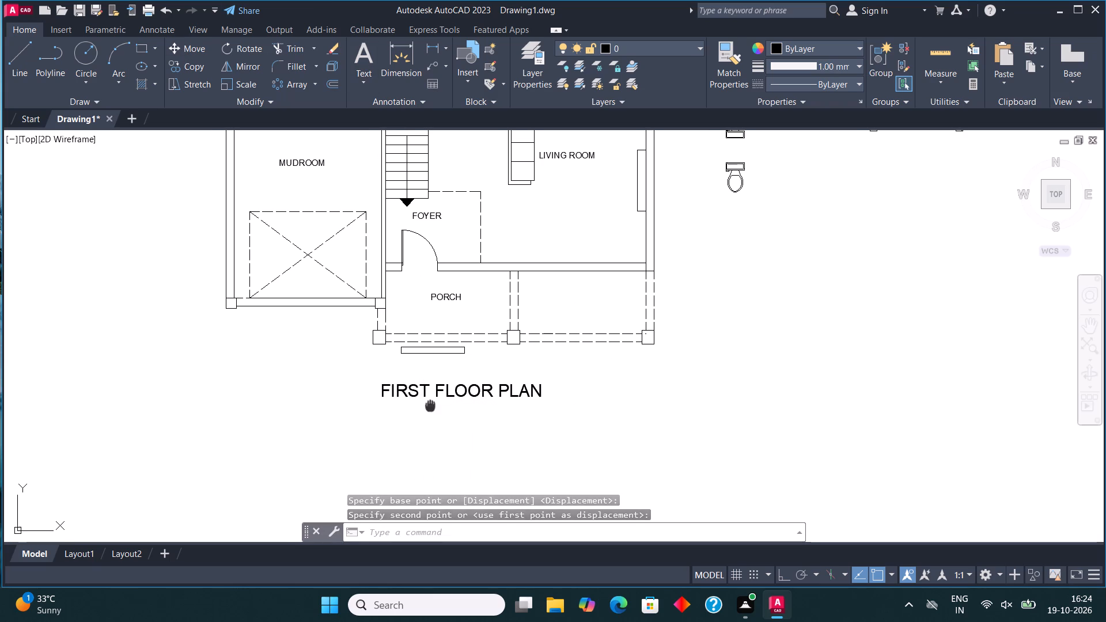
pyautogui.moveTo(430, 404); pyautogui.dragTo(433, 404, button='middle')
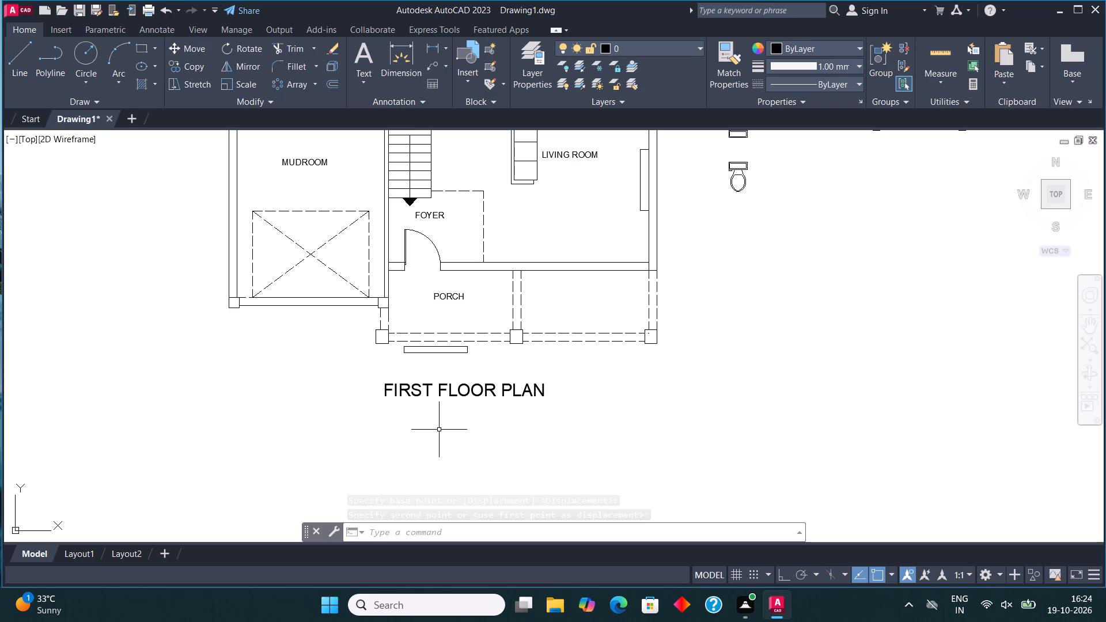
pyautogui.scroll(-1, 464, 429)
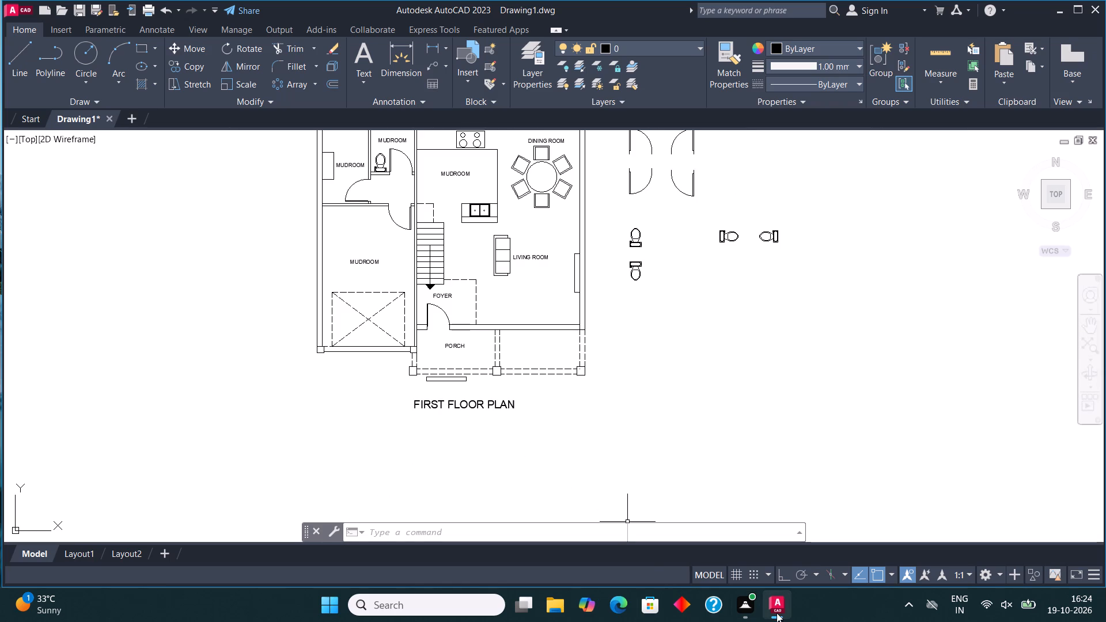
pyautogui.scroll(-1, 491, 397)
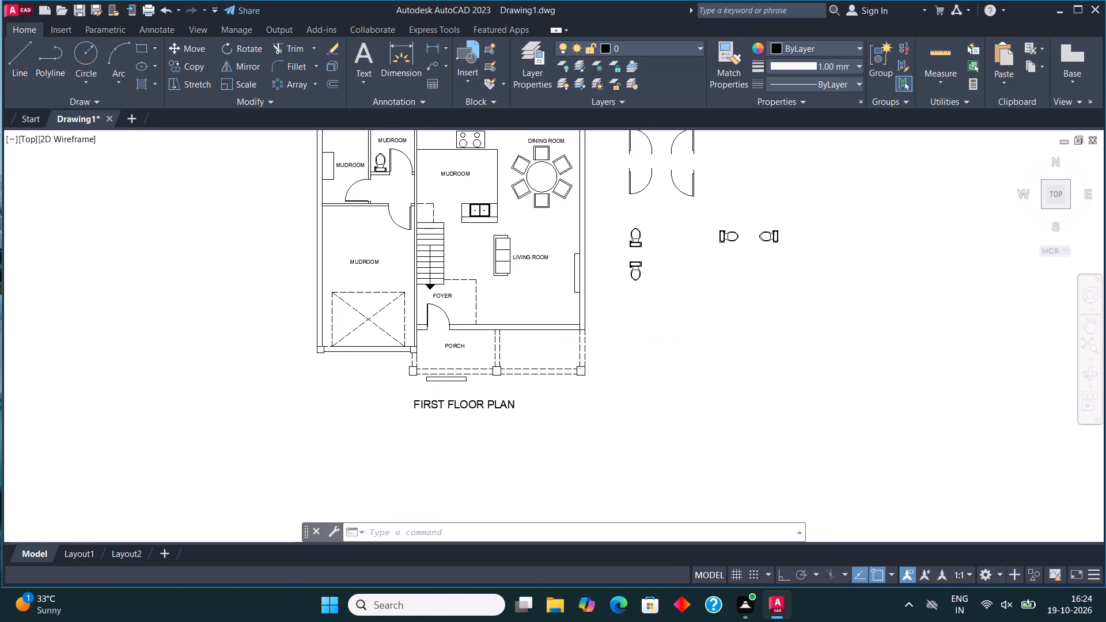
pyautogui.moveTo(491, 397); pyautogui.dragTo(485, 452, button='middle')
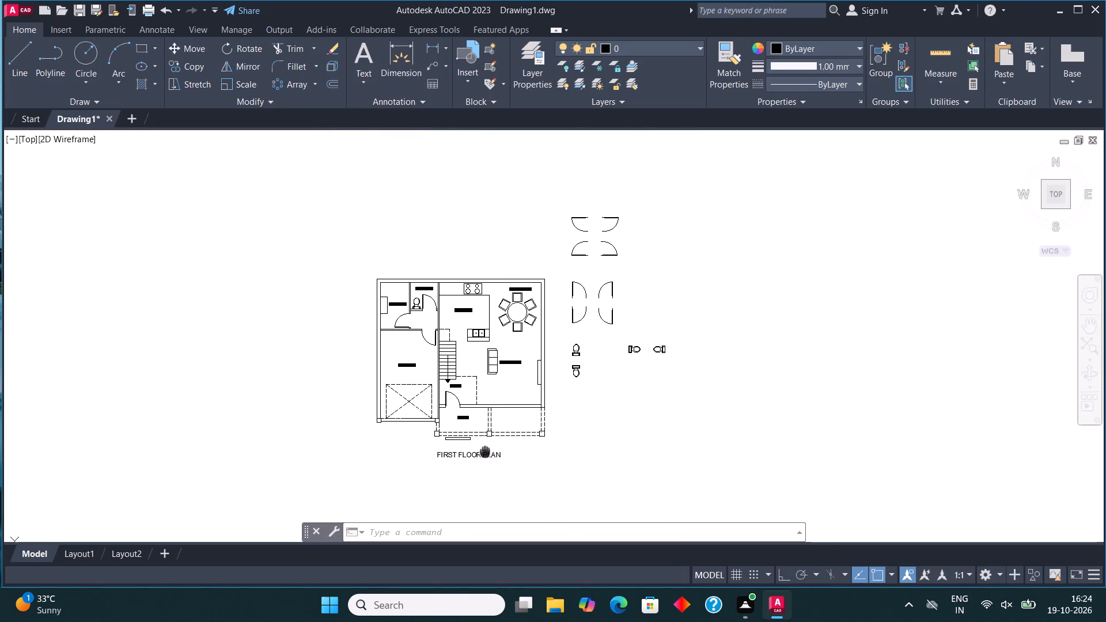
pyautogui.moveTo(485, 452); pyautogui.dragTo(483, 463, button='middle')
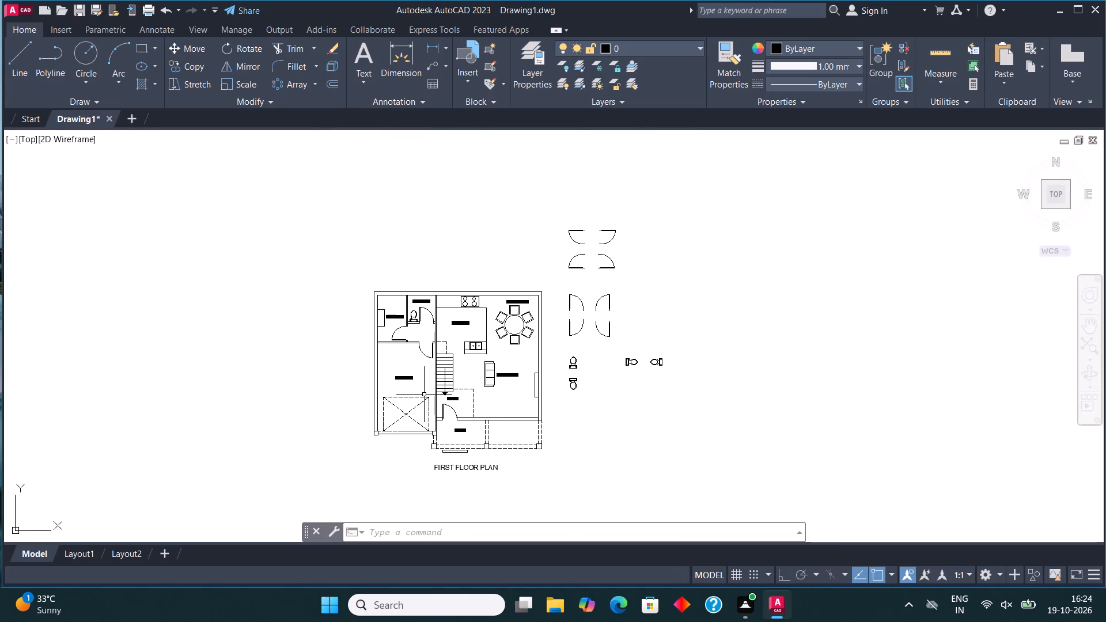
pyautogui.scroll(4, 427, 279)
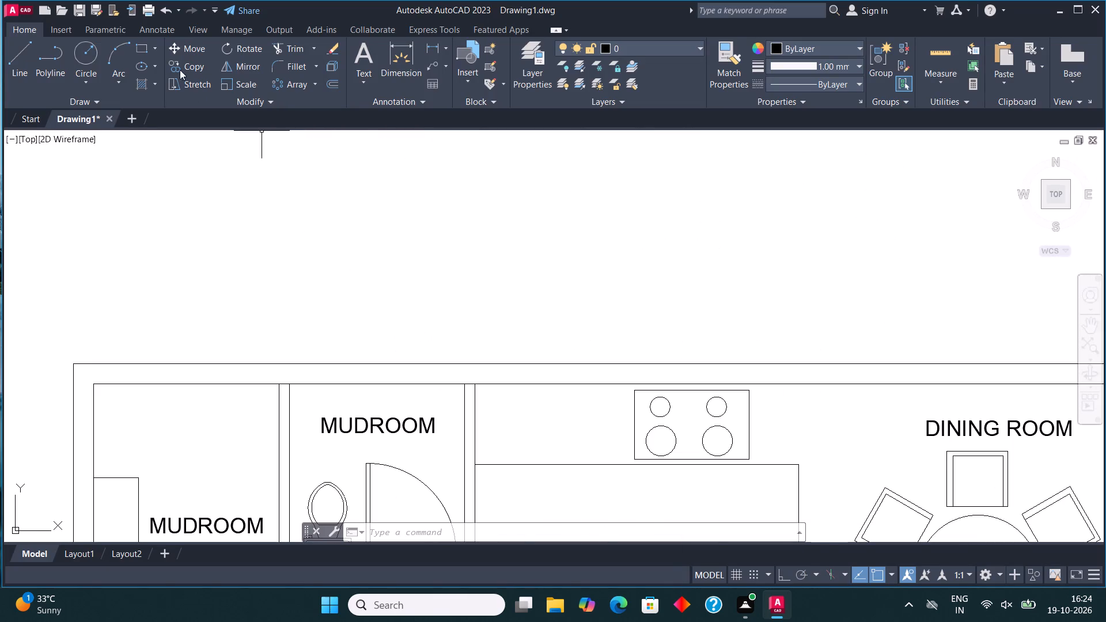
pyautogui.click(138, 41)
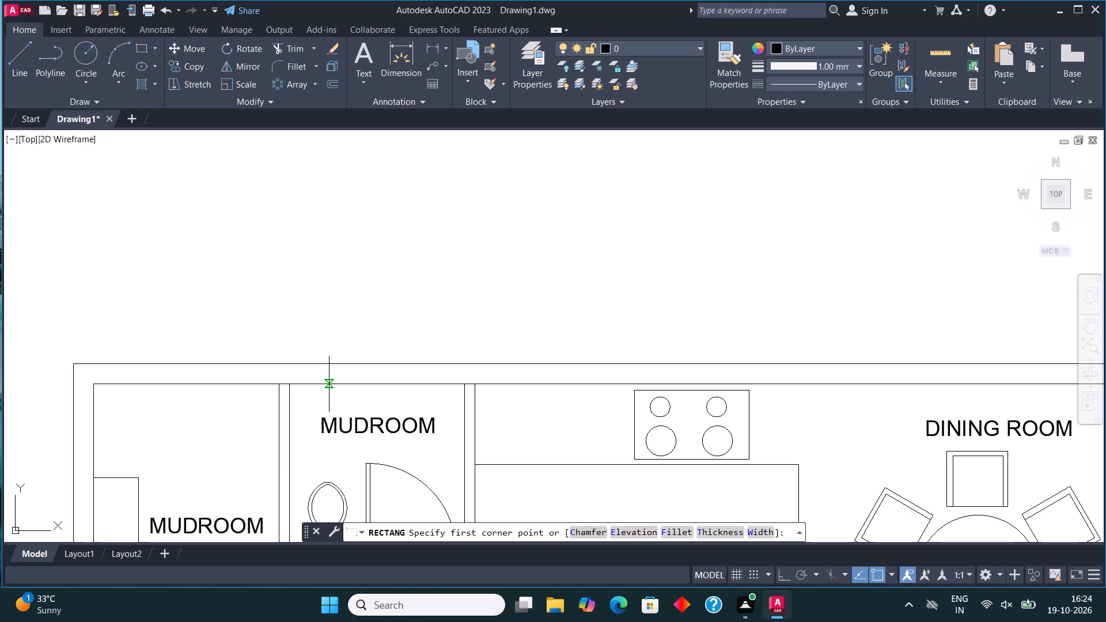
pyautogui.click(329, 384)
pyautogui.click(422, 363)
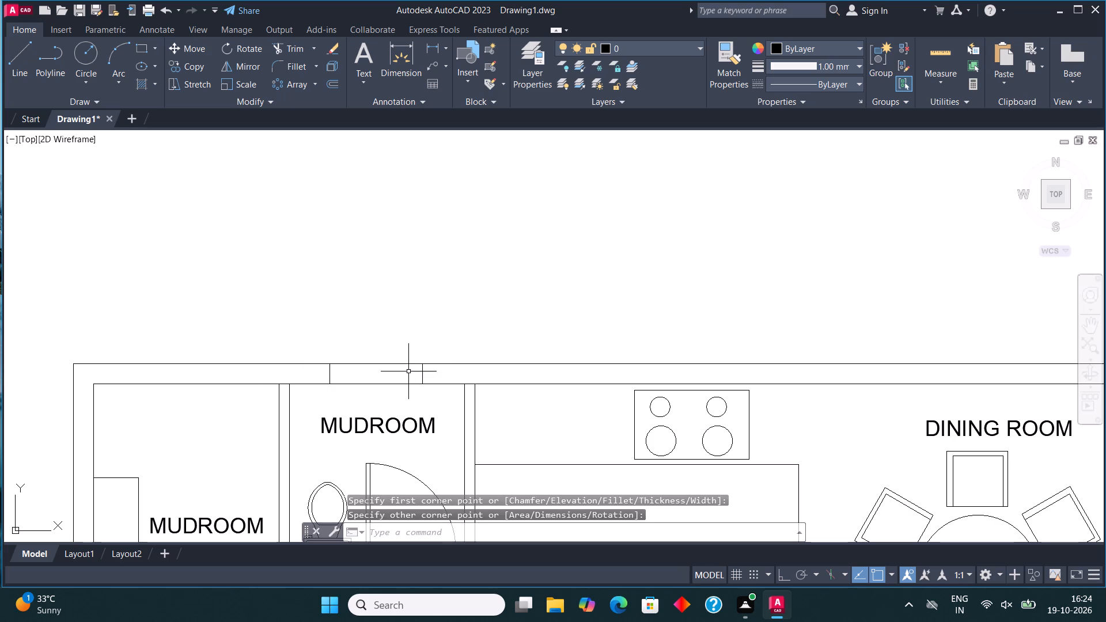
pyautogui.click(28, 54)
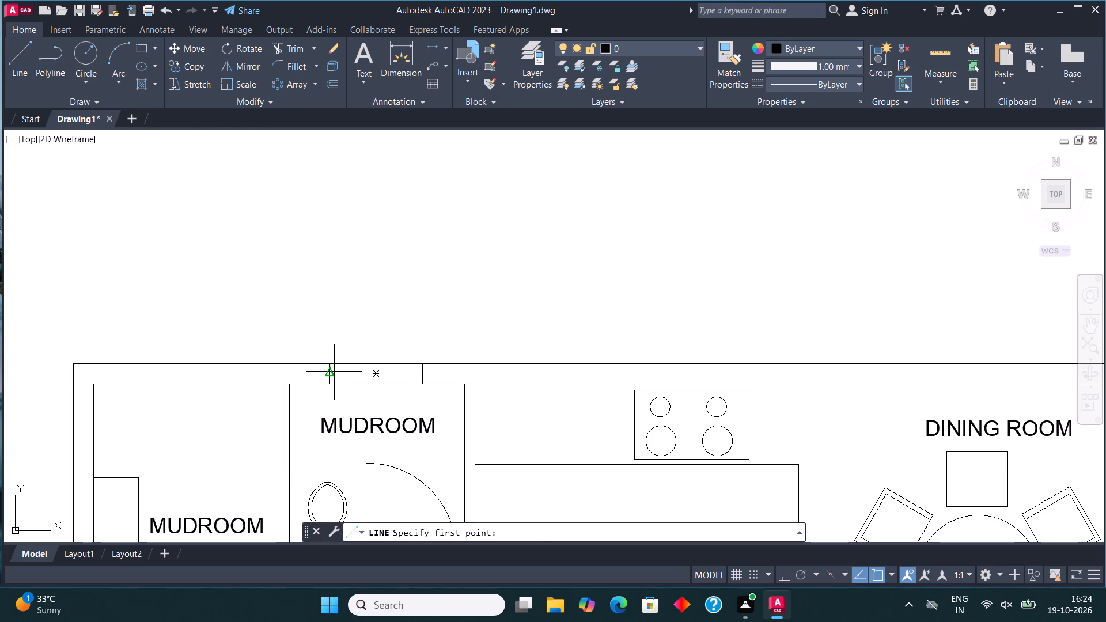
pyautogui.click(334, 372)
pyautogui.click(420, 374)
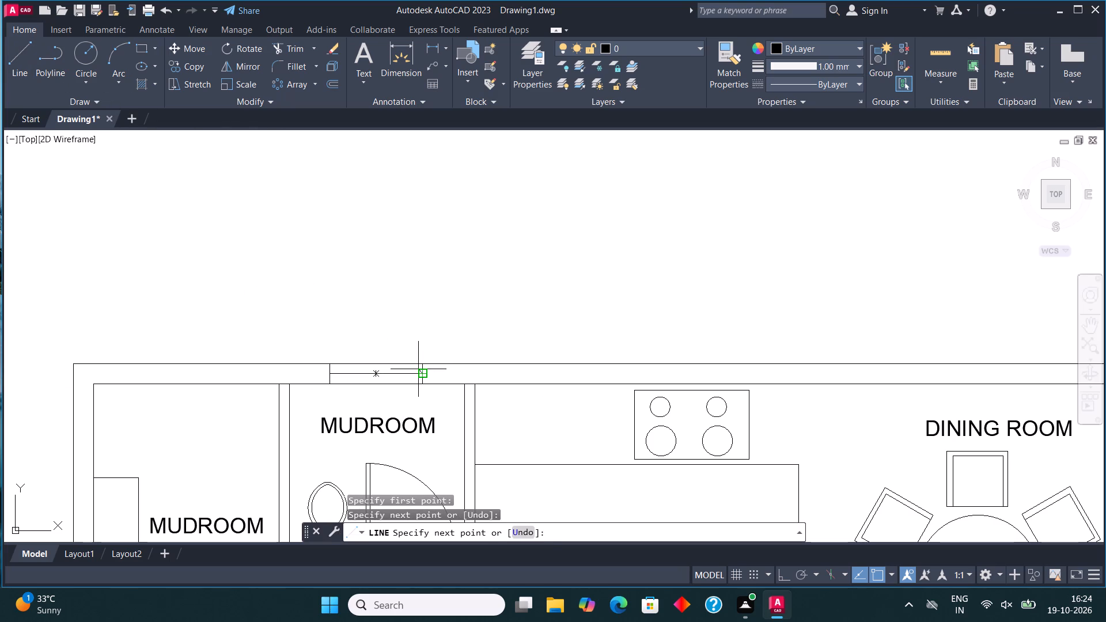
pyautogui.press('Escape')
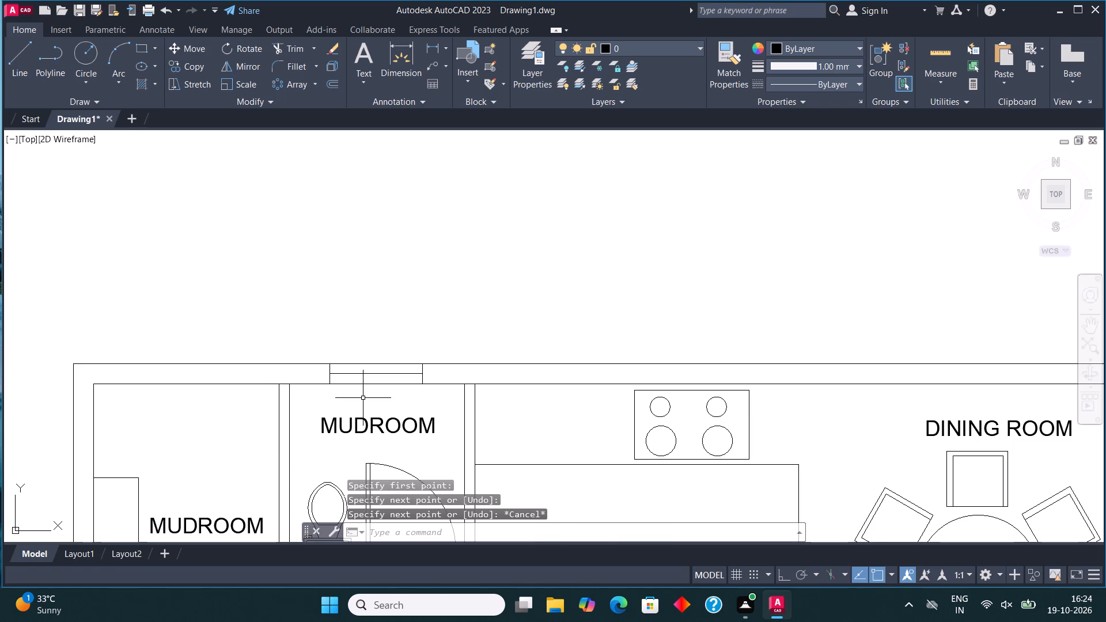
# Draw a wider window in the top exterior wall above the stove, as a wall-thickness rectangle with a lengthwise centre line.
pyautogui.scroll(-3, 363, 398)
pyautogui.scroll(2, 461, 405)
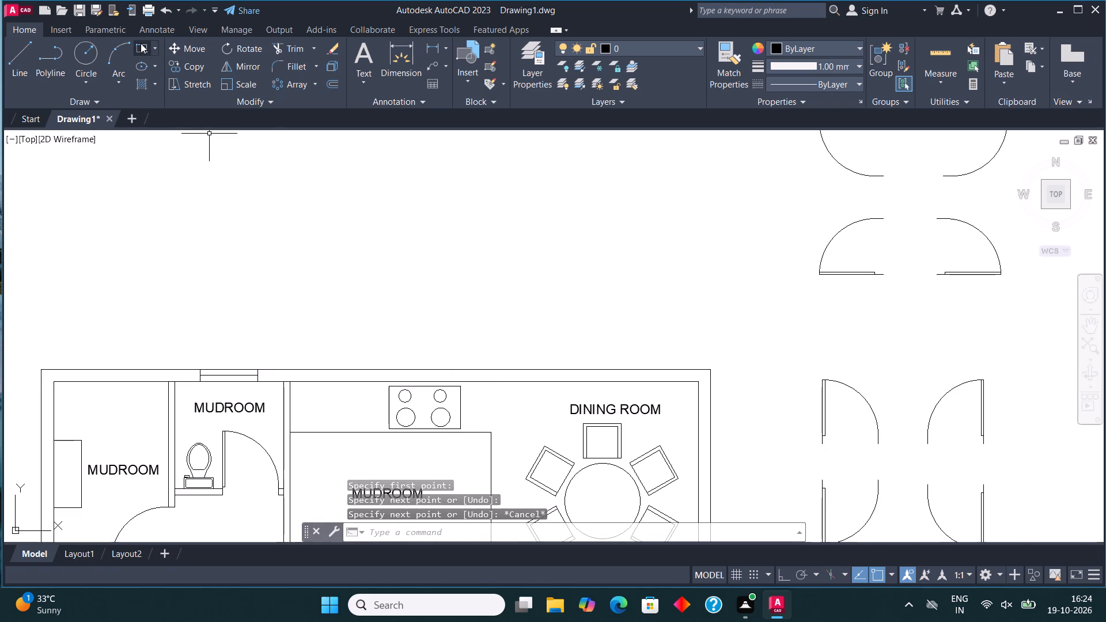
pyautogui.click(141, 43)
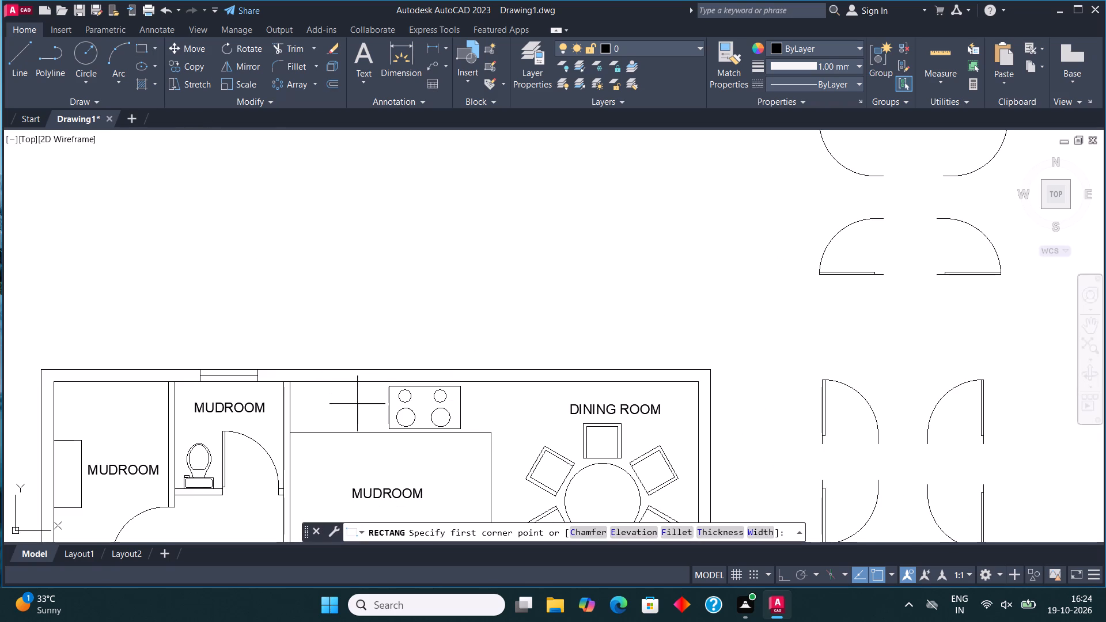
pyautogui.scroll(2, 384, 358)
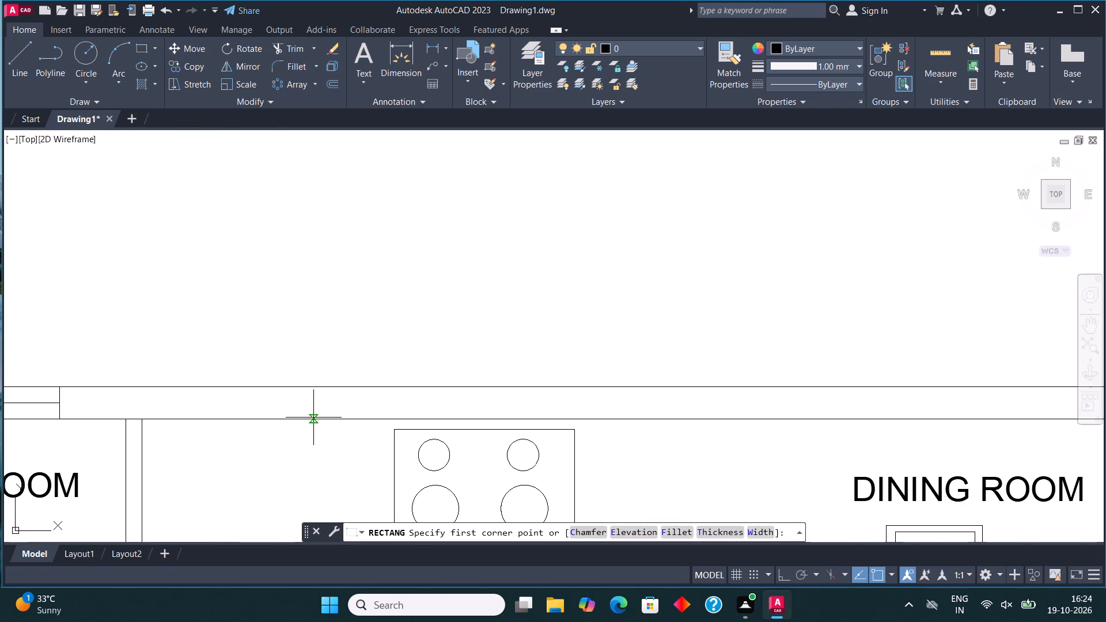
pyautogui.click(313, 418)
pyautogui.click(543, 386)
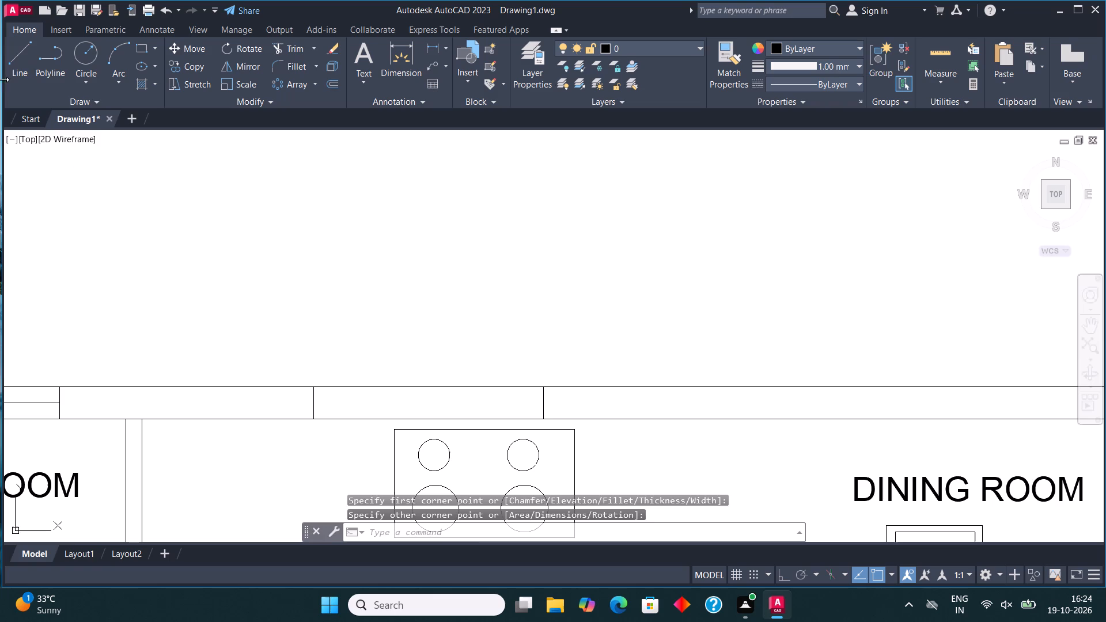
pyautogui.click(17, 62)
pyautogui.click(313, 403)
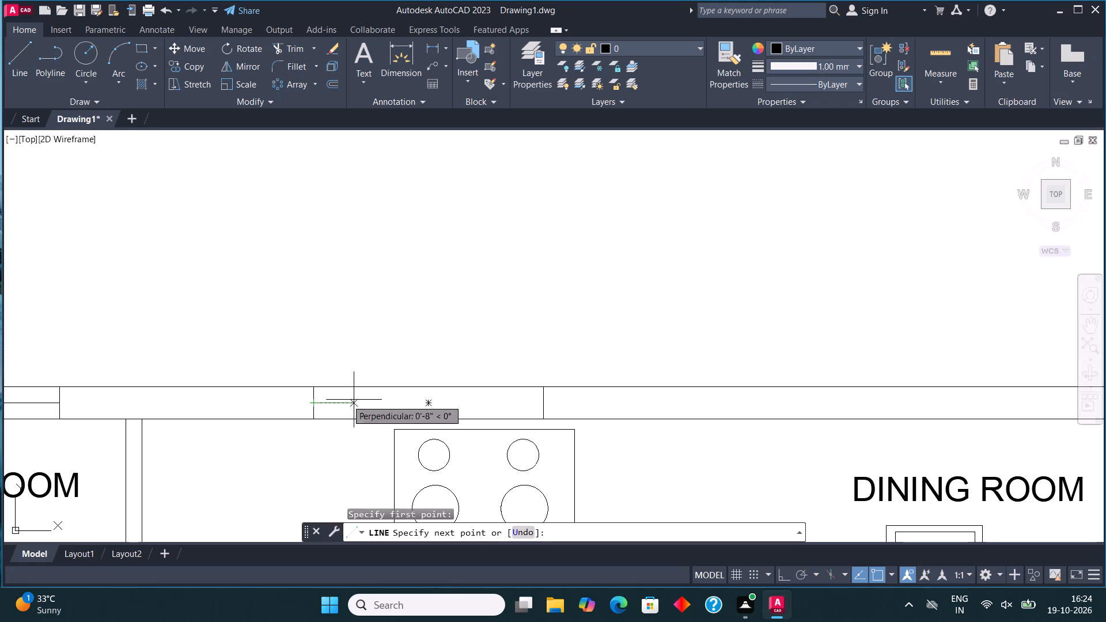
pyautogui.click(539, 406)
pyautogui.press('Escape')
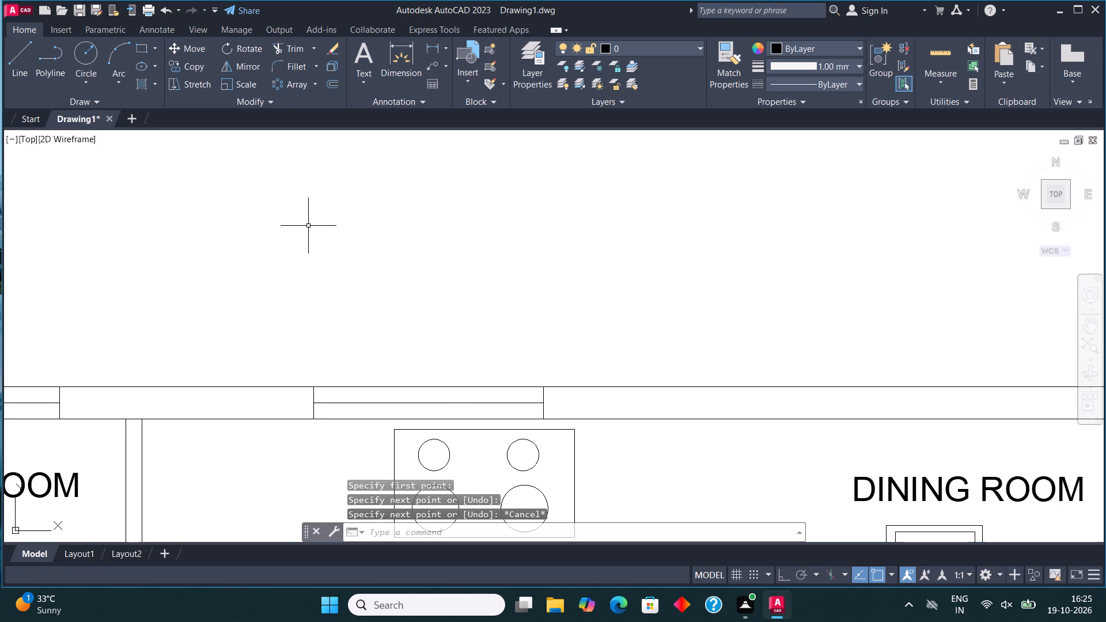
# Draw a window in the top exterior wall above the DINING ROOM label, as a wall-thickness rectangle with a lengthwise centre line.
pyautogui.scroll(-3, 347, 264)
pyautogui.scroll(3, 558, 316)
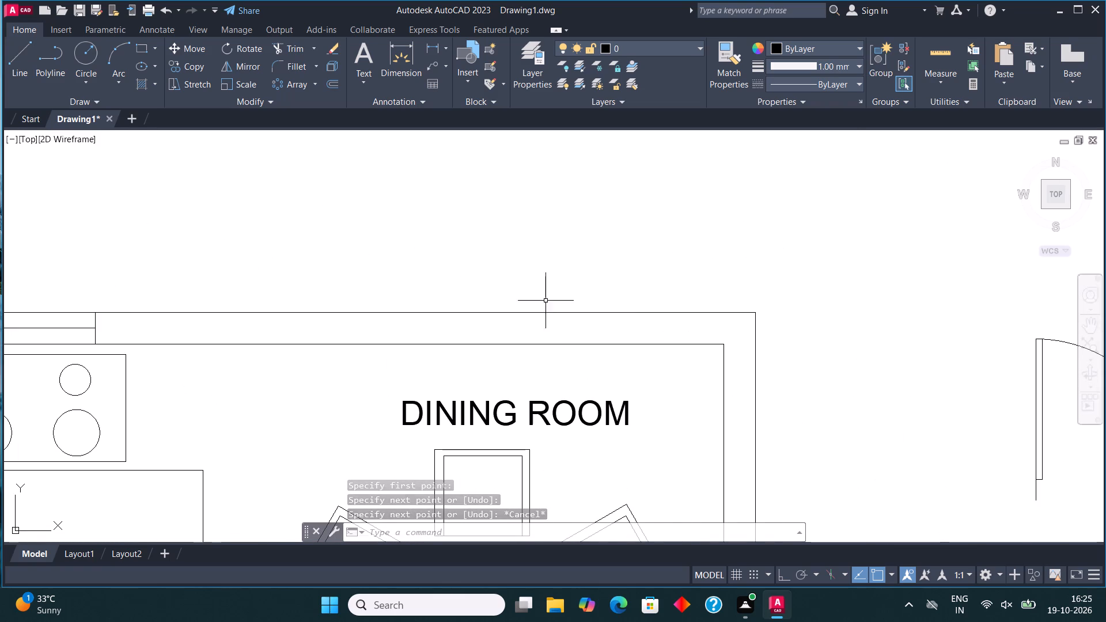
pyautogui.click(142, 46)
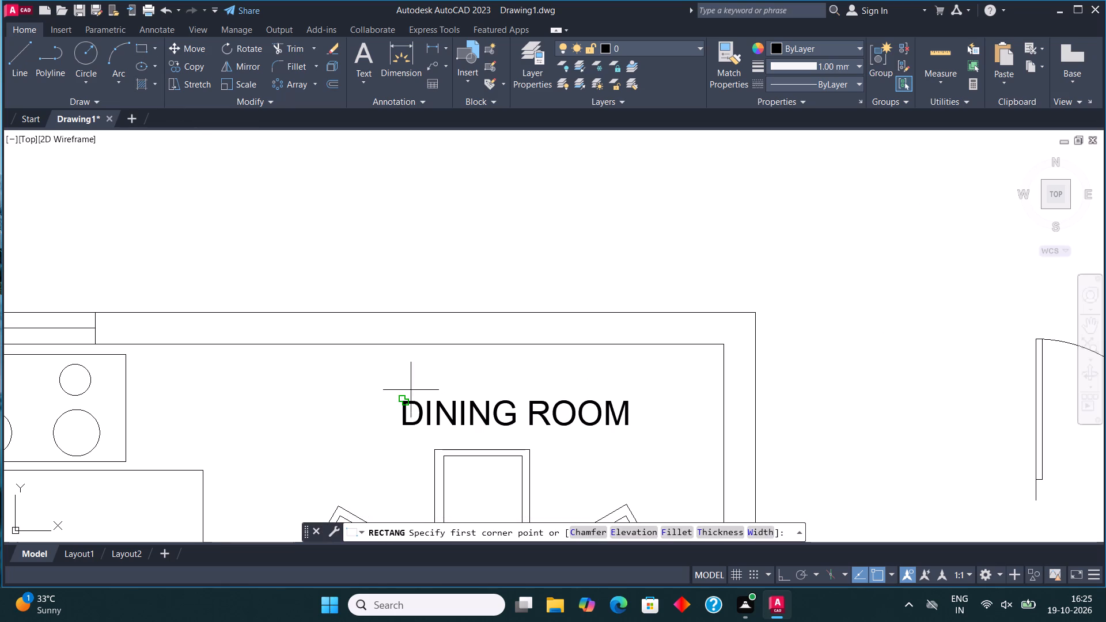
pyautogui.click(400, 341)
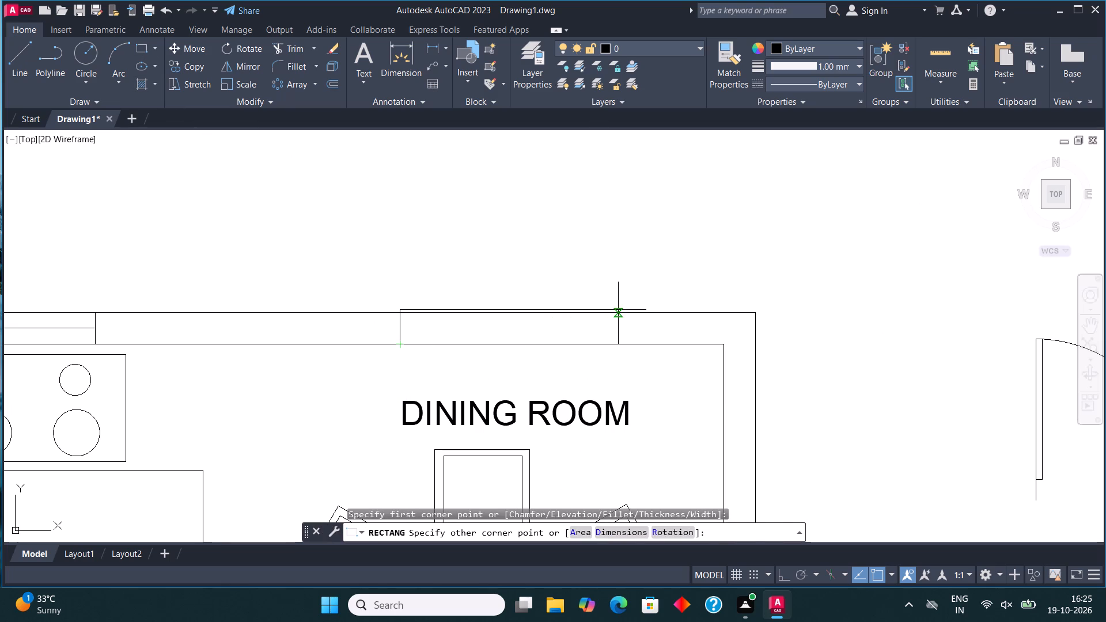
pyautogui.click(618, 310)
pyautogui.click(21, 56)
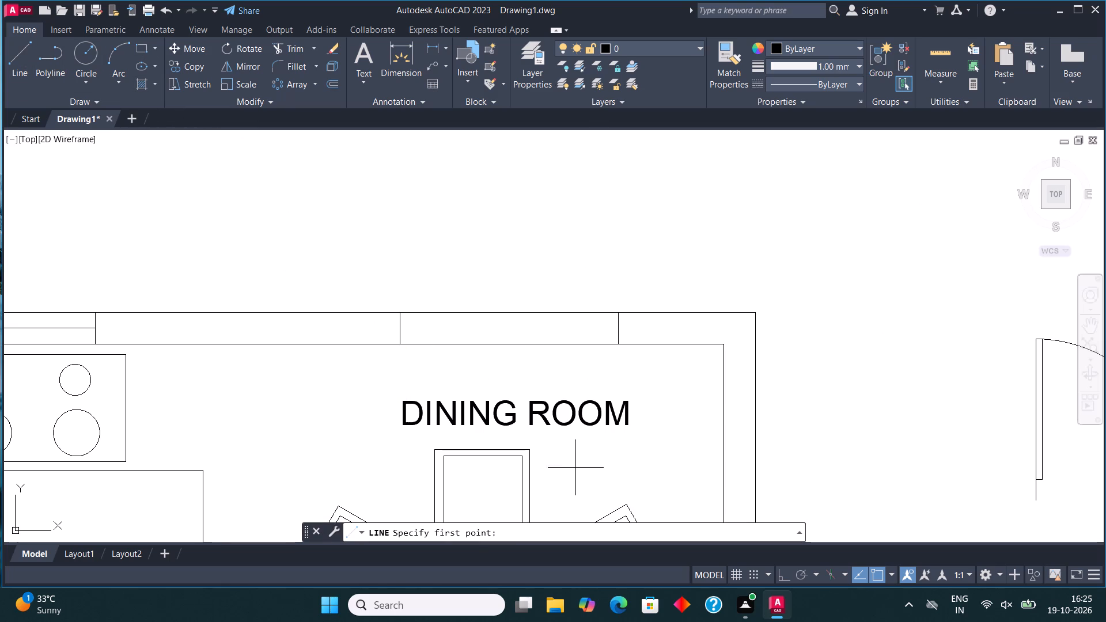
pyautogui.click(404, 333)
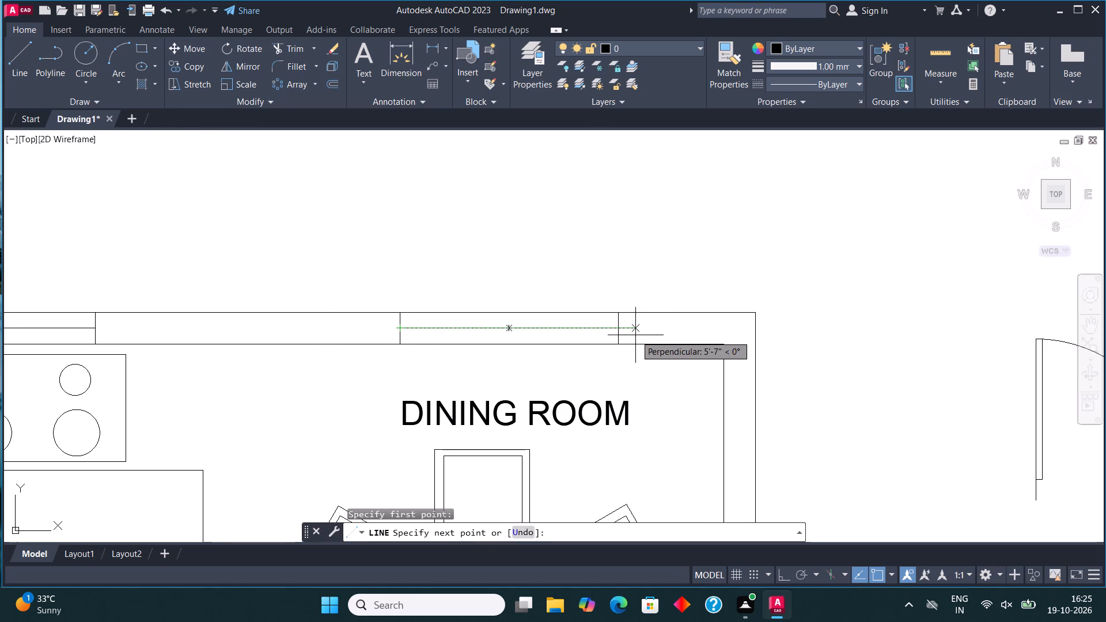
pyautogui.click(622, 328)
pyautogui.press('Escape')
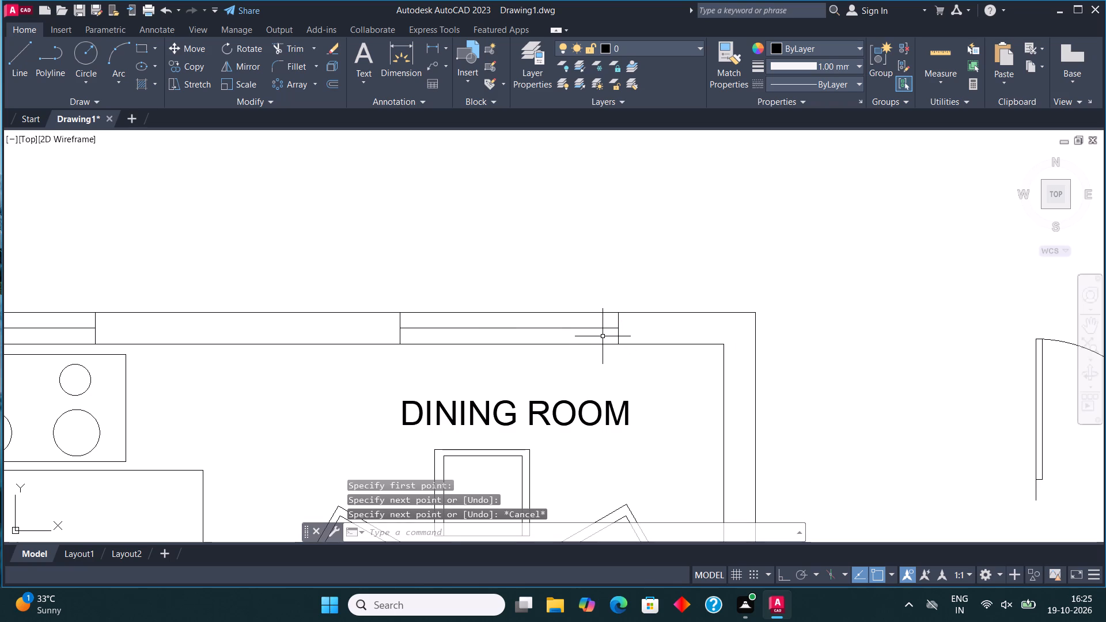
# Draw a window in the right exterior wall beside the dining table, as a wall-thickness rectangle with a lengthwise centre line.
pyautogui.scroll(-4, 608, 334)
pyautogui.scroll(3, 584, 330)
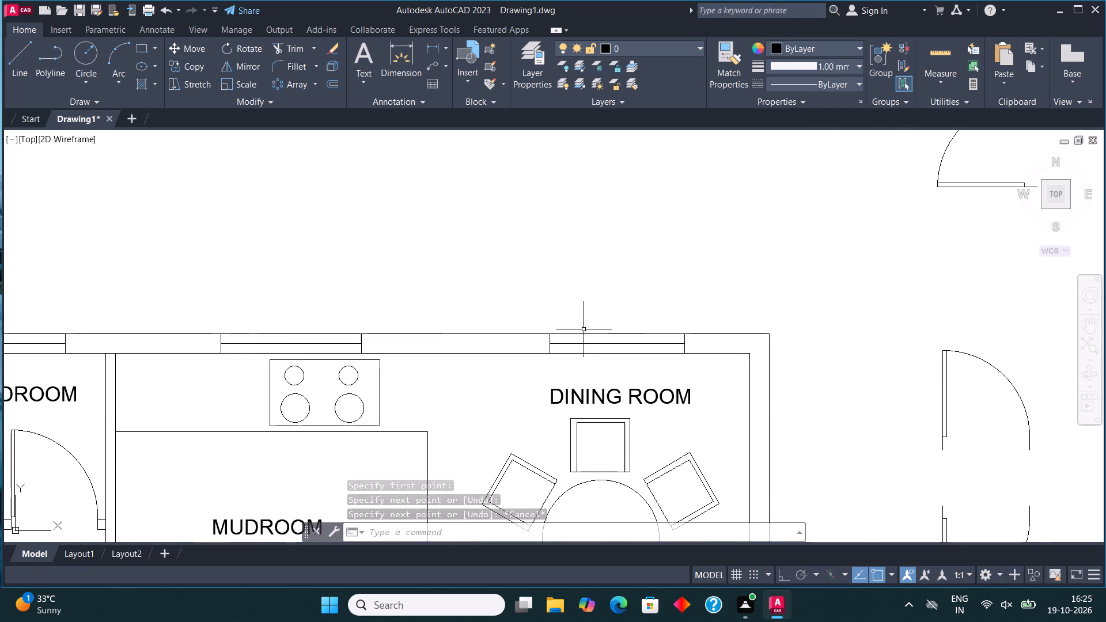
pyautogui.scroll(-2, 584, 329)
pyautogui.moveTo(660, 422); pyautogui.dragTo(550, 363, button='middle')
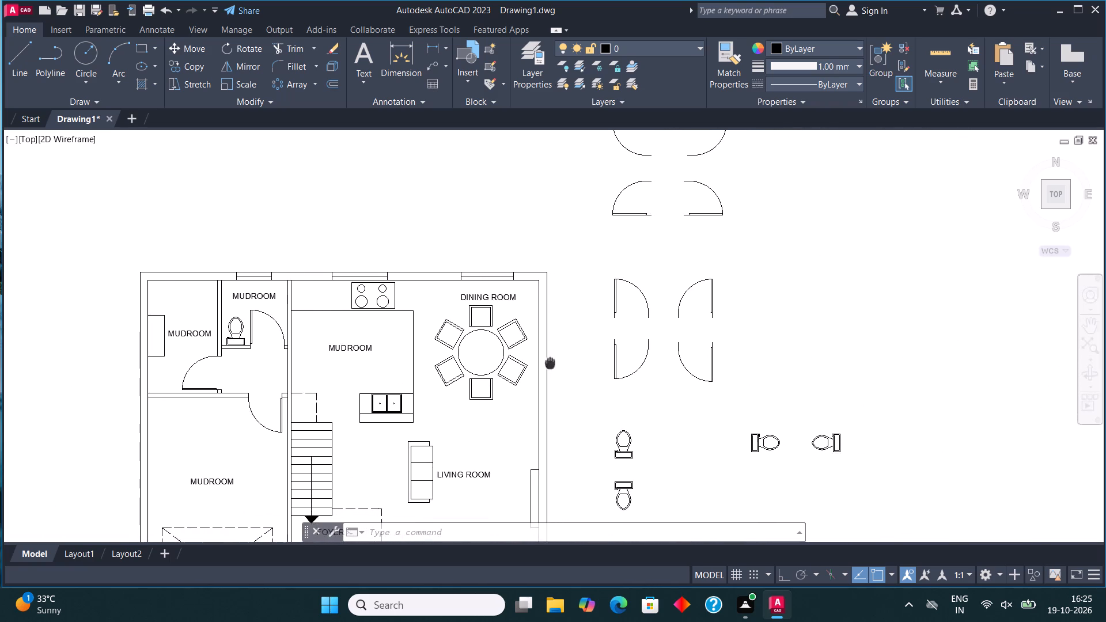
pyautogui.moveTo(550, 363); pyautogui.dragTo(545, 363, button='middle')
pyautogui.click(145, 48)
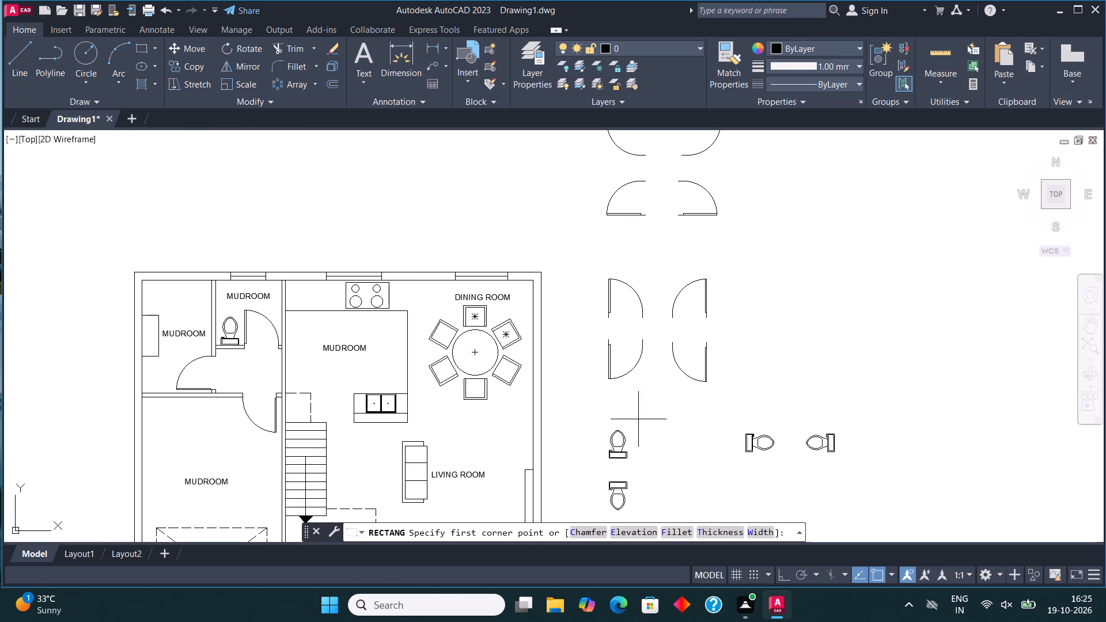
pyautogui.scroll(1, 497, 329)
pyautogui.click(550, 333)
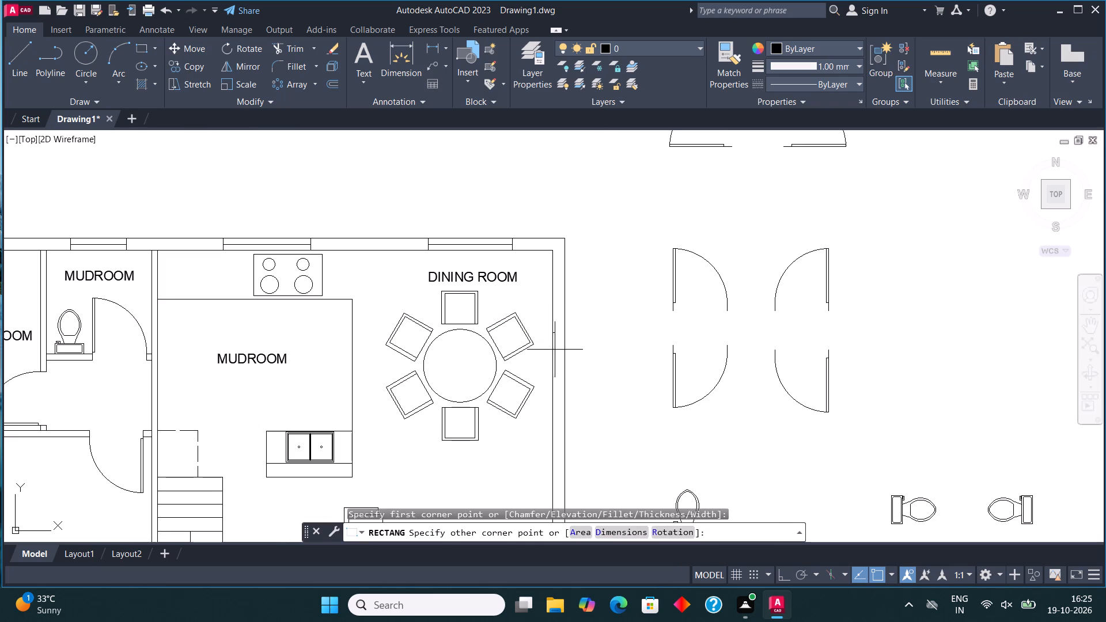
pyautogui.click(566, 426)
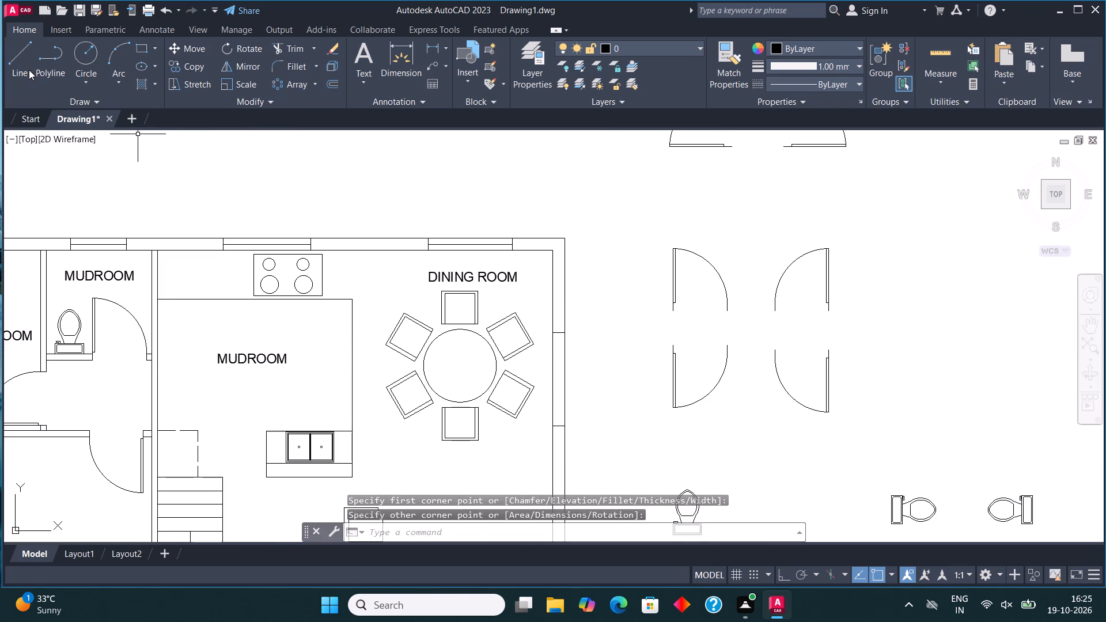
pyautogui.click(19, 52)
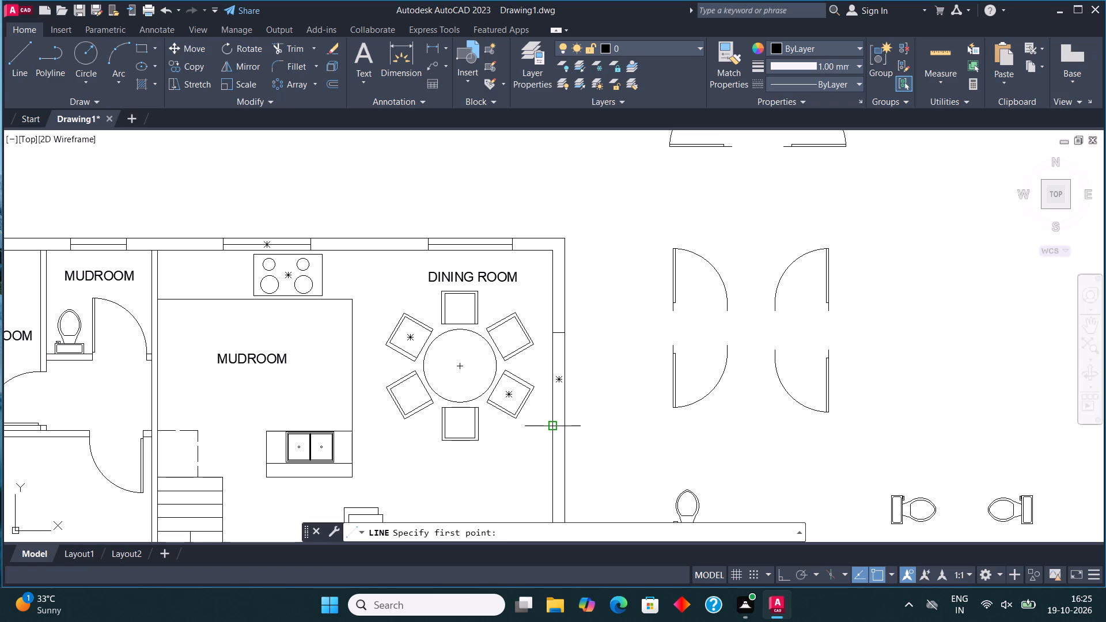
pyautogui.click(559, 427)
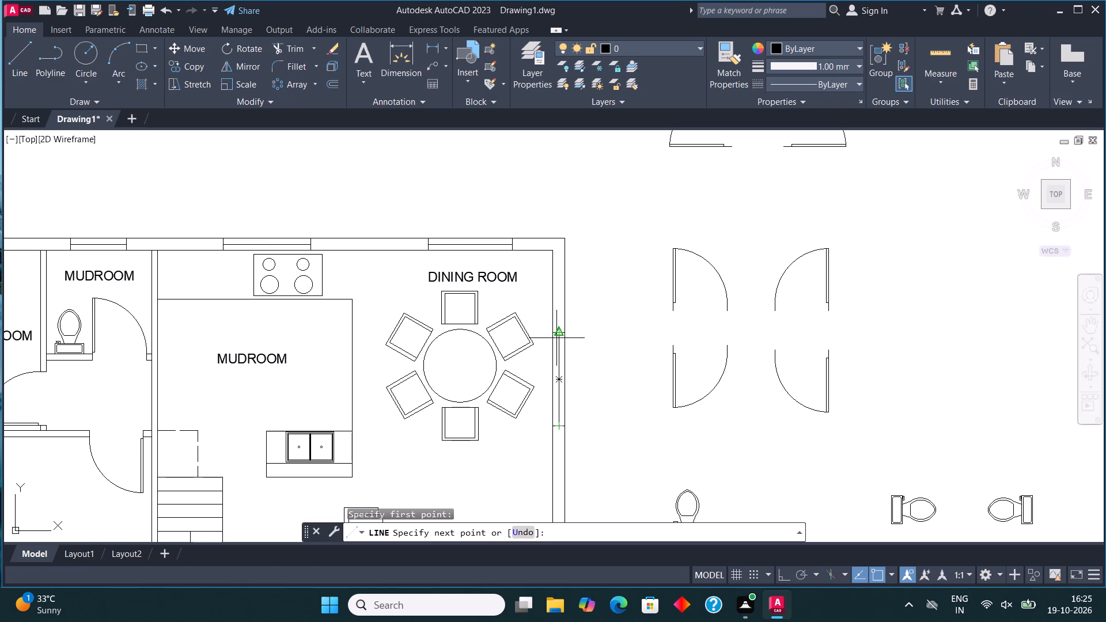
pyautogui.click(556, 338)
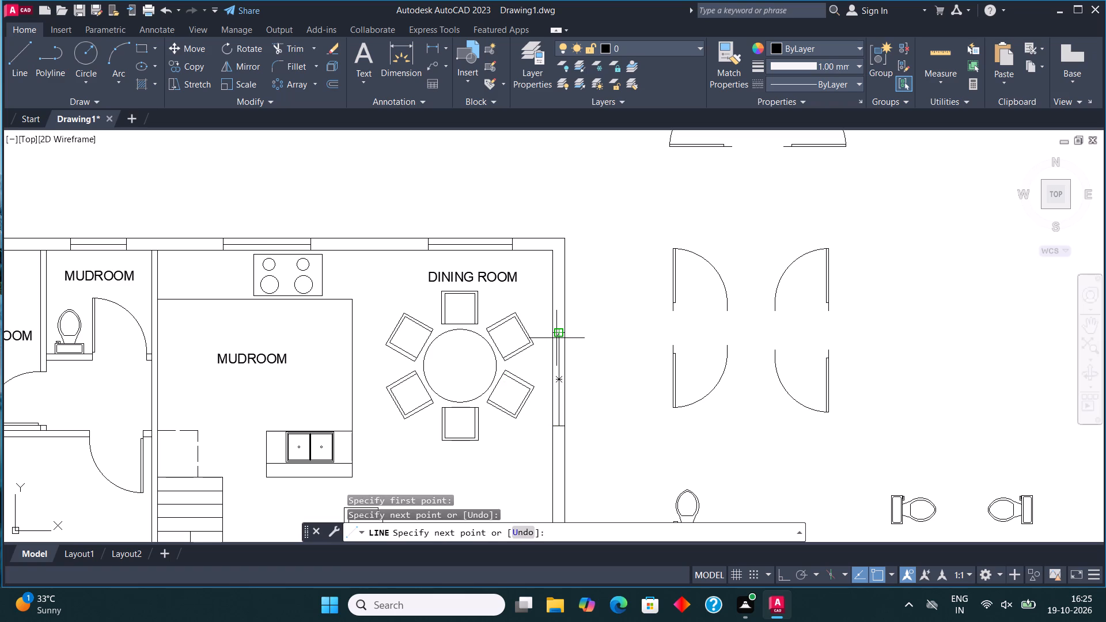
pyautogui.press('Escape')
# Copy the dining-side window to just below it in the right exterior wall and into the left exterior wall of the large lower-left room.
pyautogui.click(546, 435)
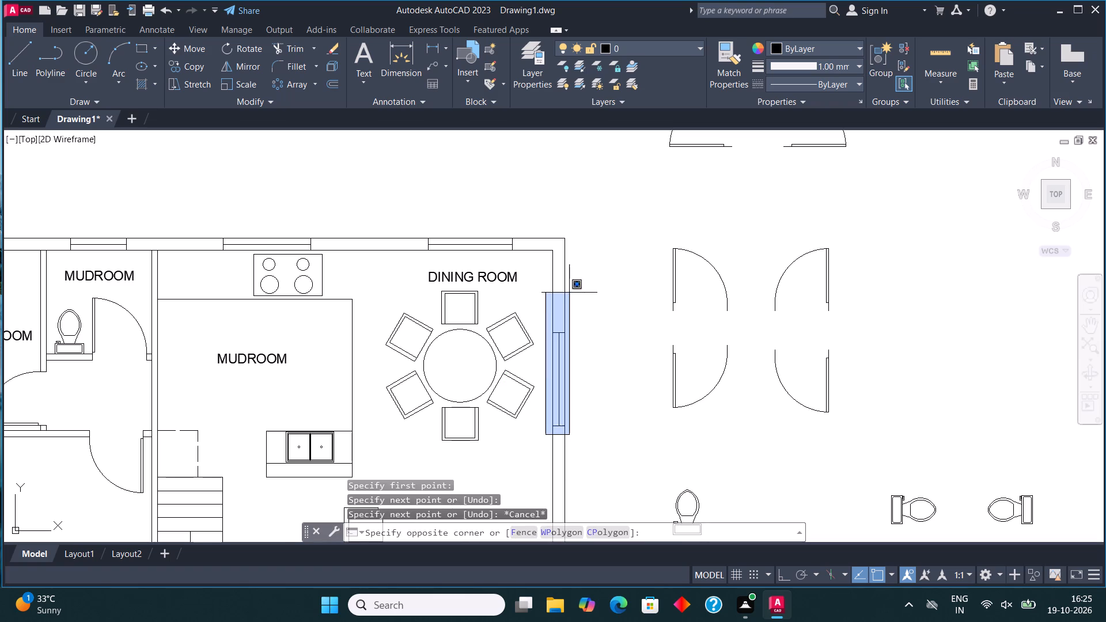
pyautogui.click(569, 293)
pyautogui.click(196, 63)
pyautogui.scroll(-3, 684, 299)
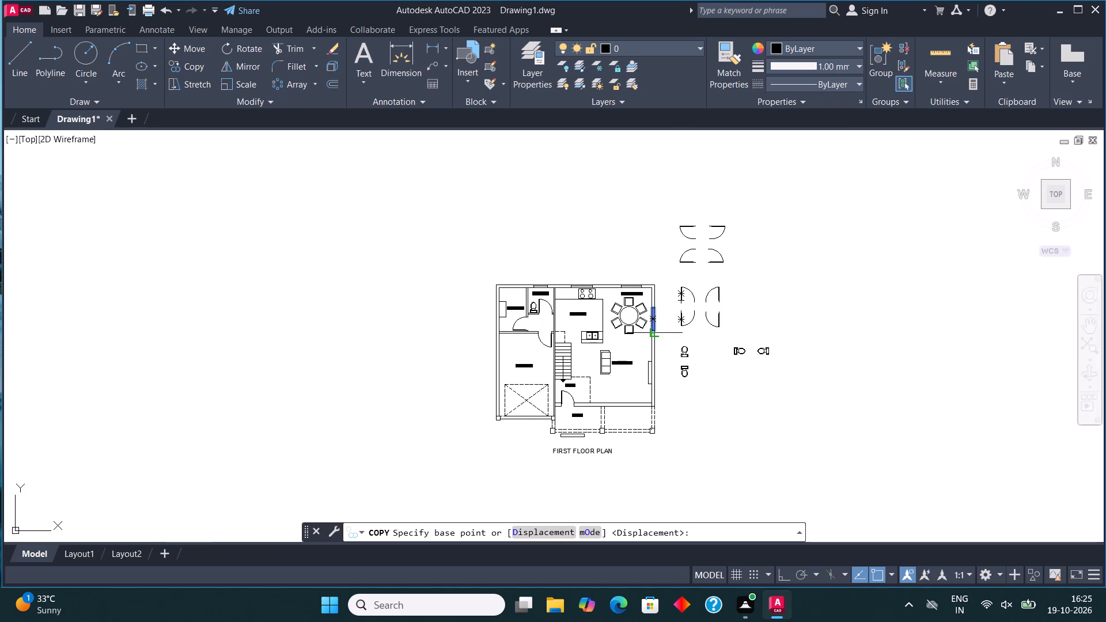
pyautogui.scroll(3, 653, 337)
pyautogui.click(655, 310)
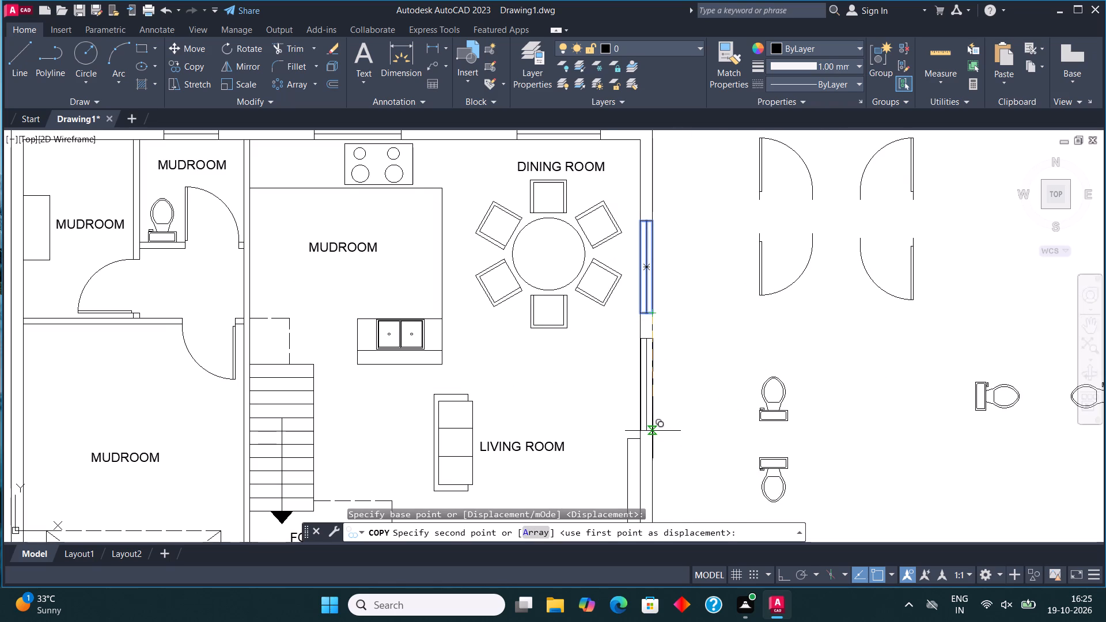
pyautogui.click(653, 431)
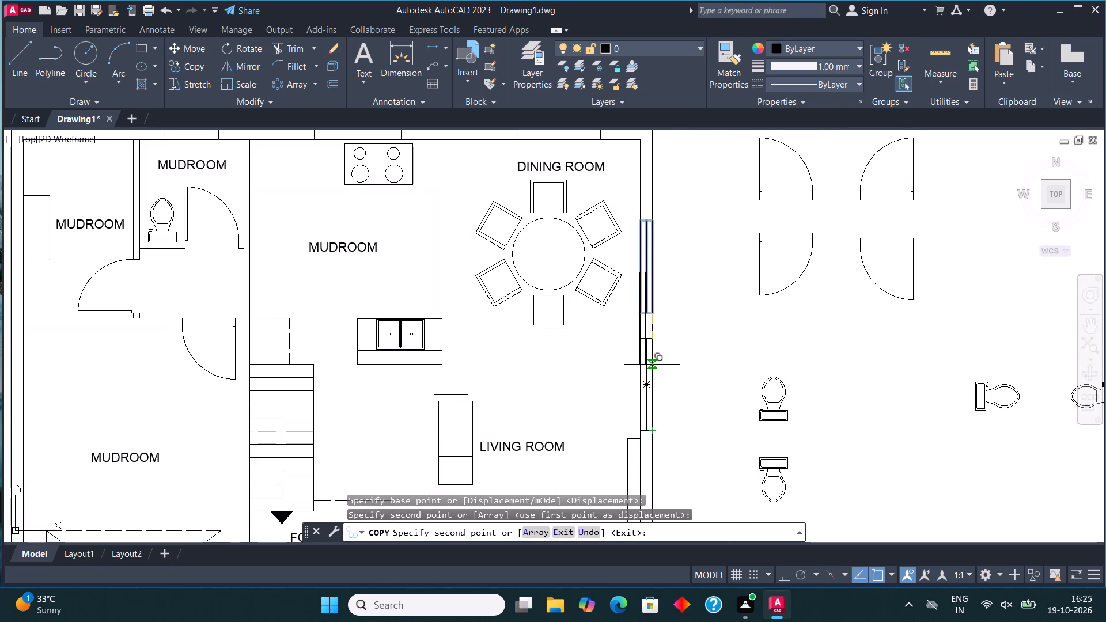
pyautogui.scroll(-2, 645, 415)
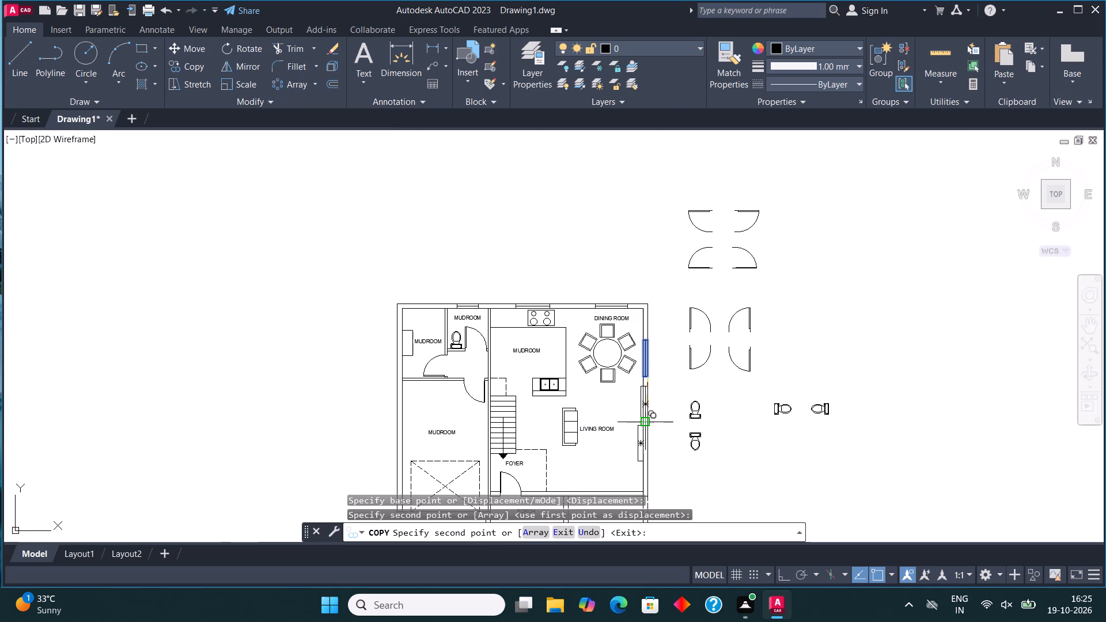
pyautogui.scroll(2, 388, 452)
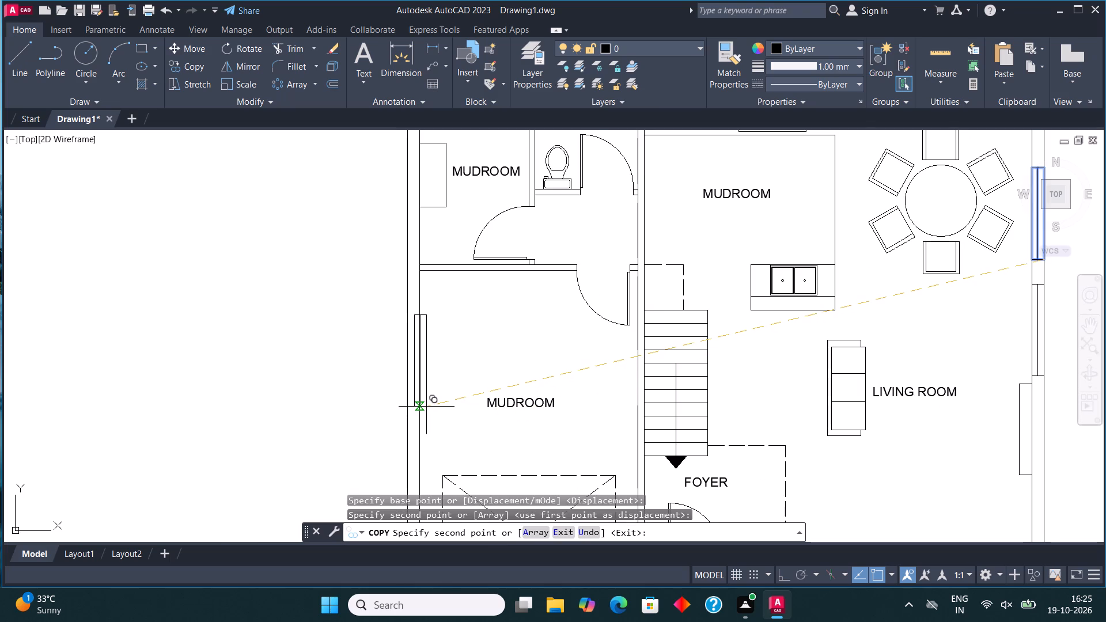
pyautogui.click(421, 409)
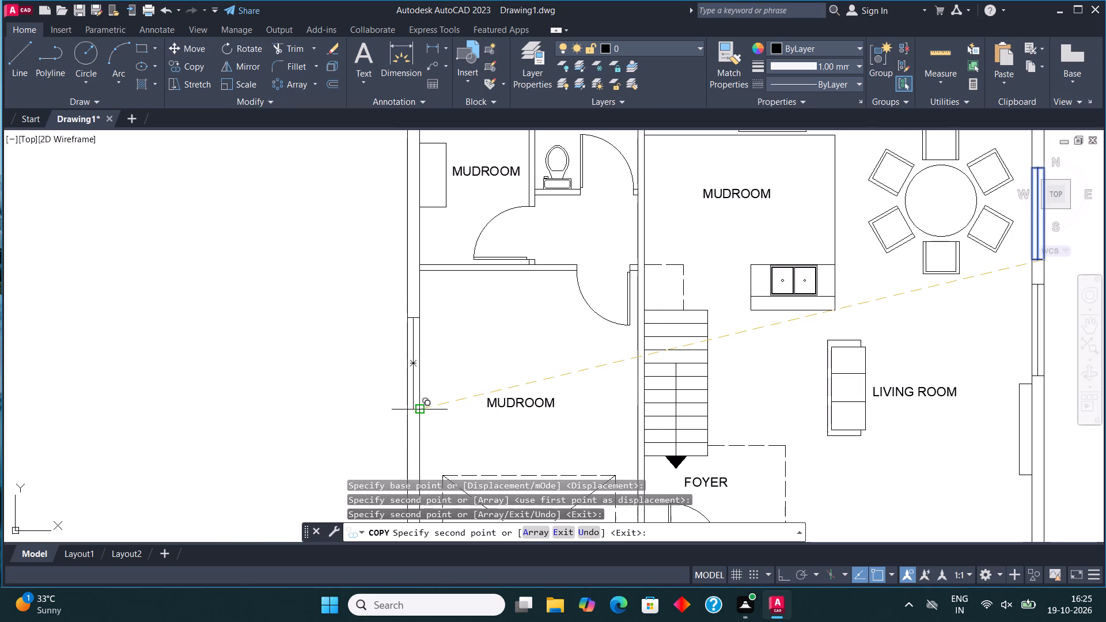
pyautogui.scroll(-3, 386, 404)
pyautogui.press('Escape')
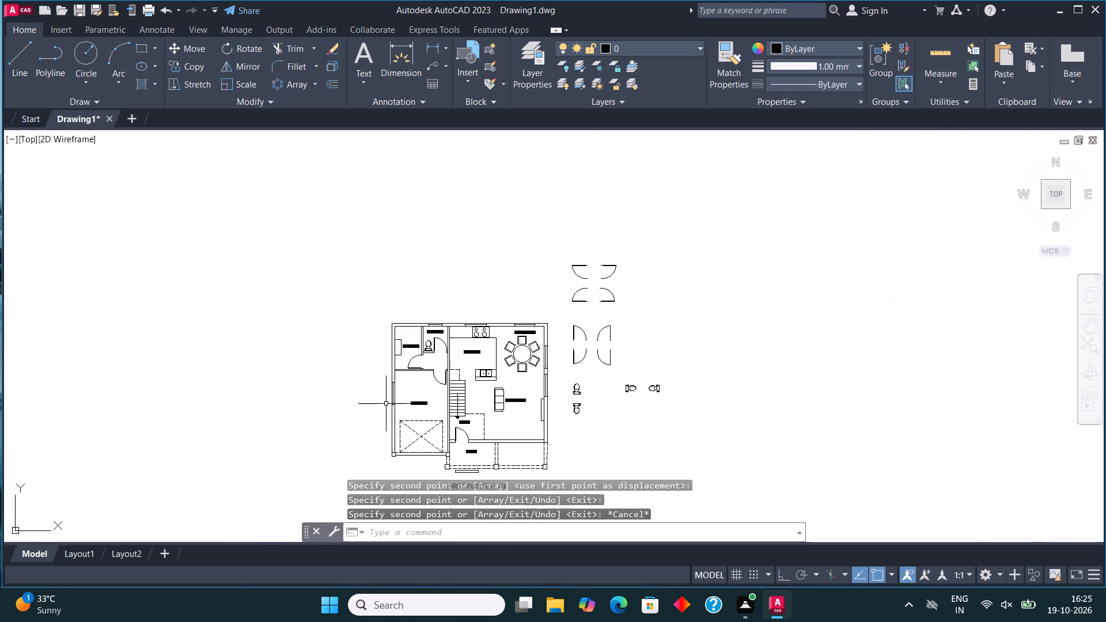
# Draw a window in the wall between the living room and the porch, as a wall-thickness rectangle with a lengthwise centre line.
pyautogui.scroll(-2, 501, 435)
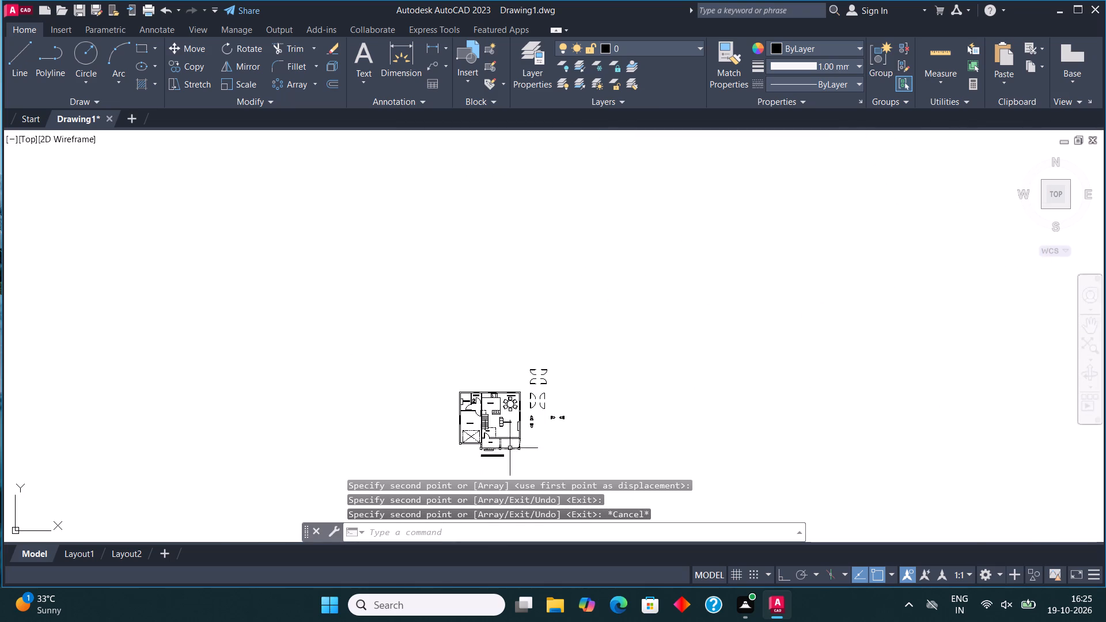
pyautogui.scroll(3, 507, 479)
pyautogui.scroll(3, 515, 298)
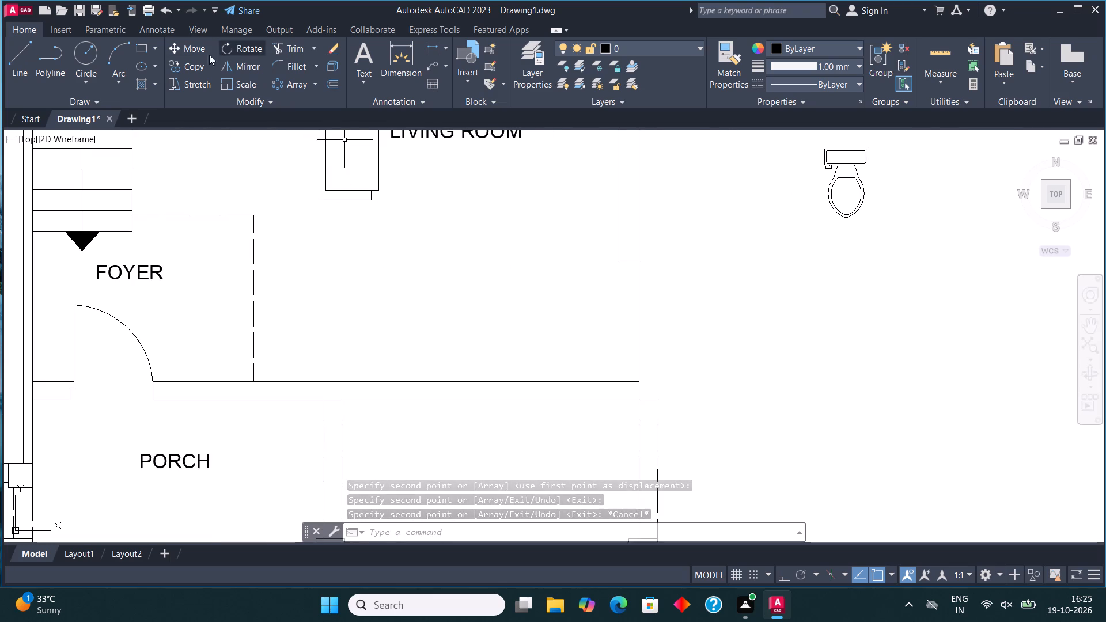
pyautogui.click(143, 46)
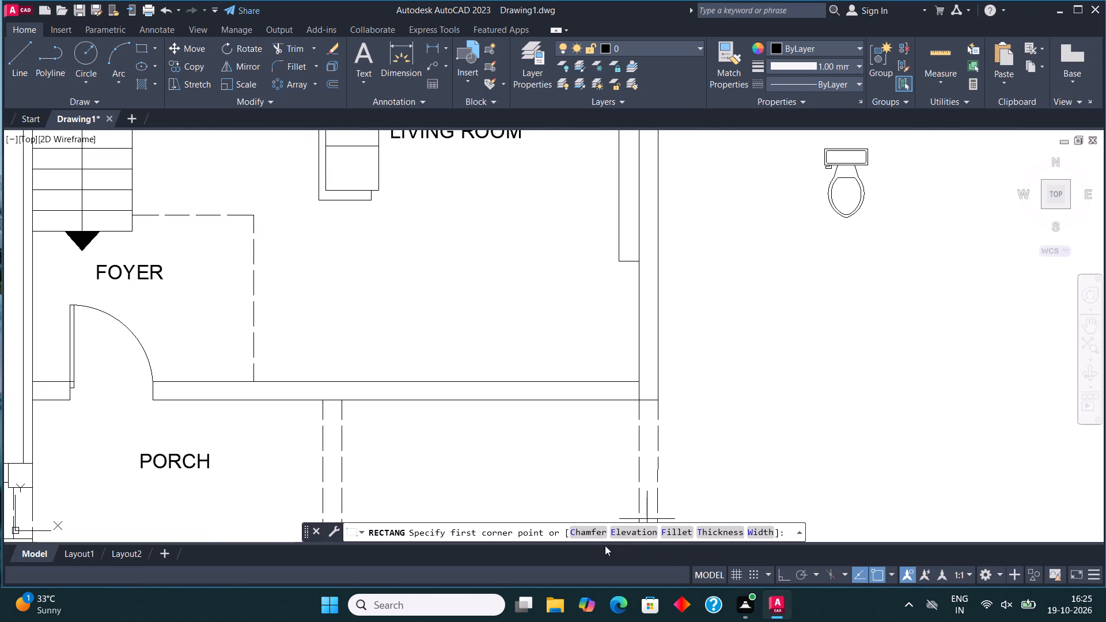
pyautogui.click(405, 403)
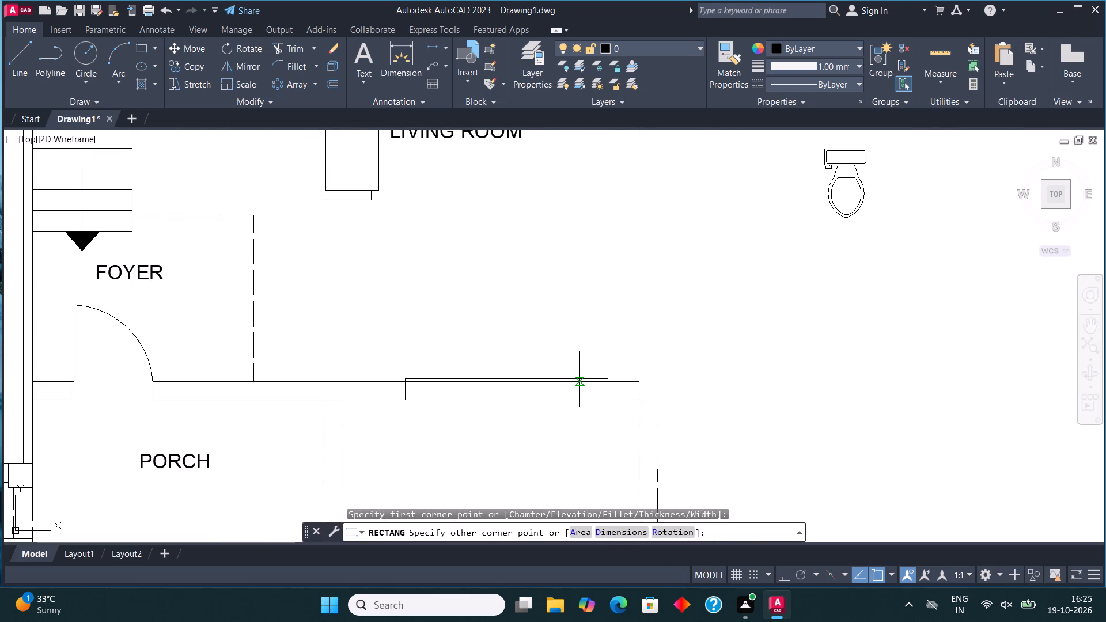
pyautogui.click(579, 379)
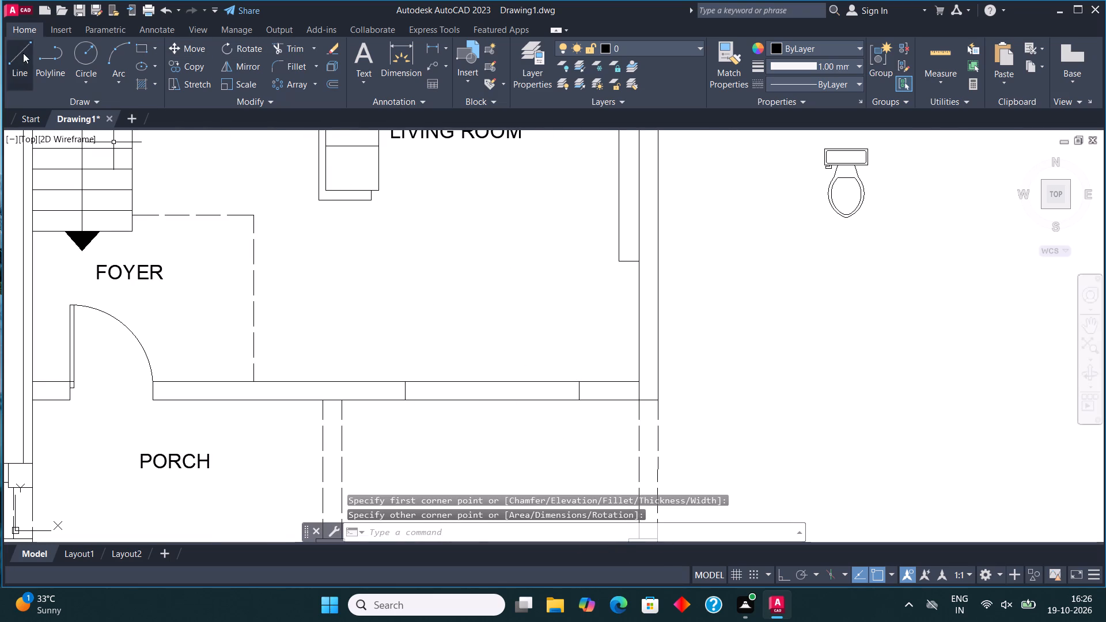
pyautogui.click(23, 53)
pyautogui.click(410, 389)
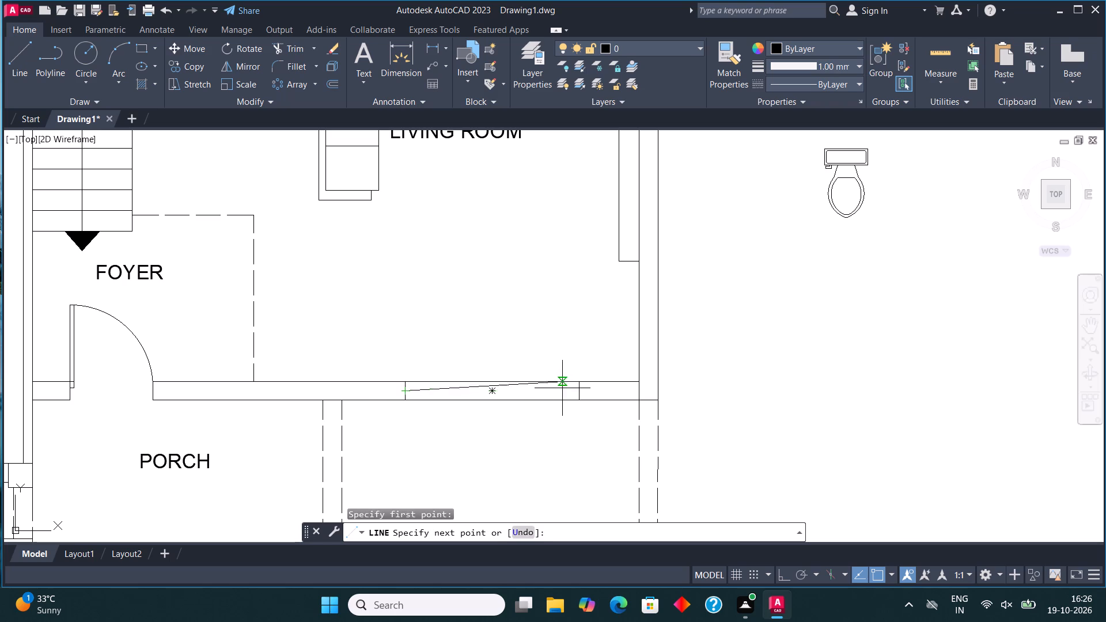
pyautogui.click(578, 393)
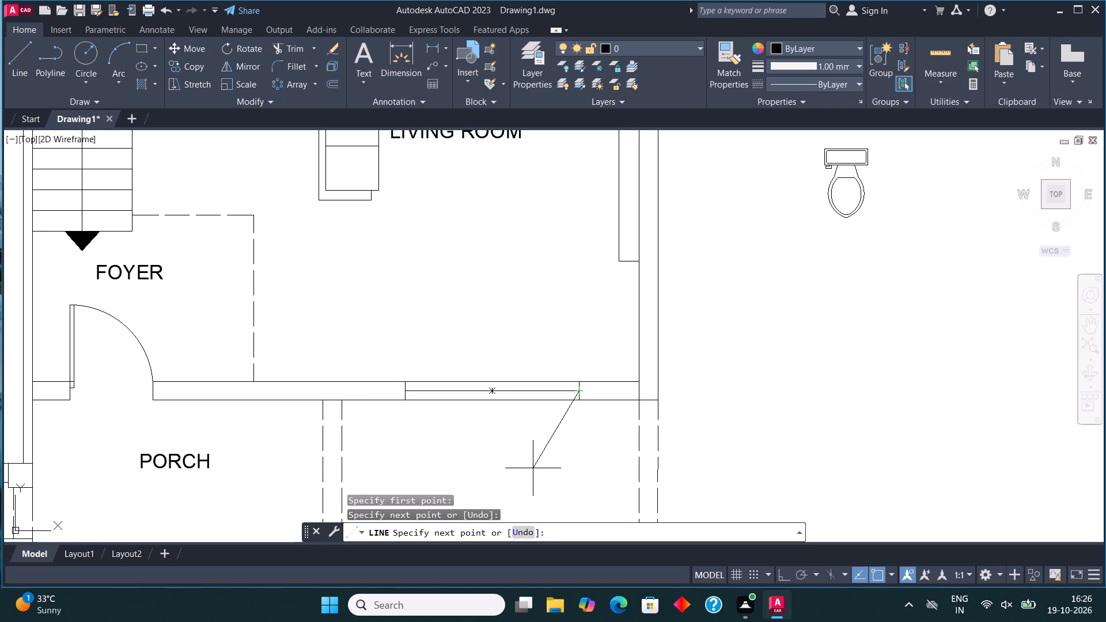
pyautogui.press('Escape')
# Change the MUDROOM label in the small room with the toilet to PWDR.
pyautogui.scroll(-2, 512, 477)
pyautogui.middleClick(524, 457)
pyautogui.scroll(-1, 528, 457)
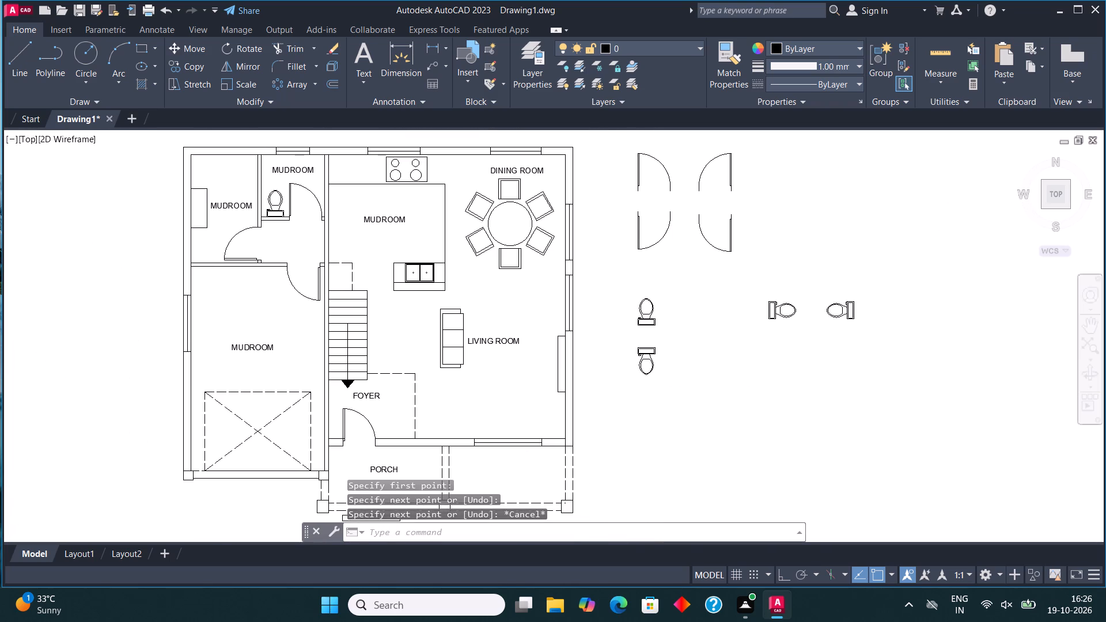
pyautogui.scroll(3, 348, 301)
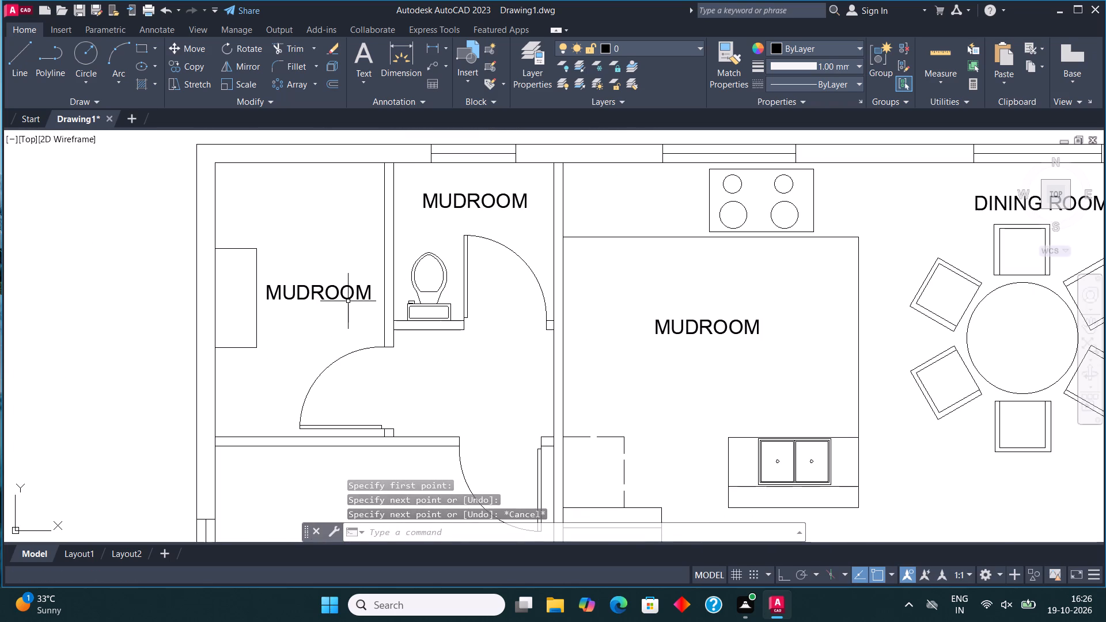
pyautogui.moveTo(346, 399); pyautogui.dragTo(338, 359, button='middle')
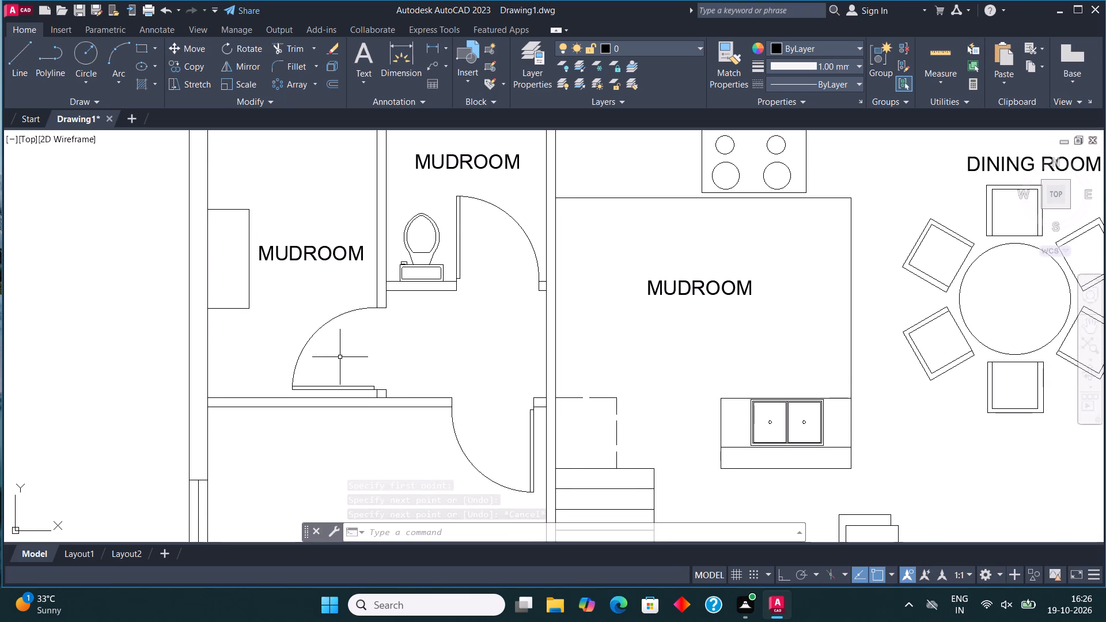
pyautogui.scroll(-3, 364, 390)
pyautogui.scroll(3, 379, 334)
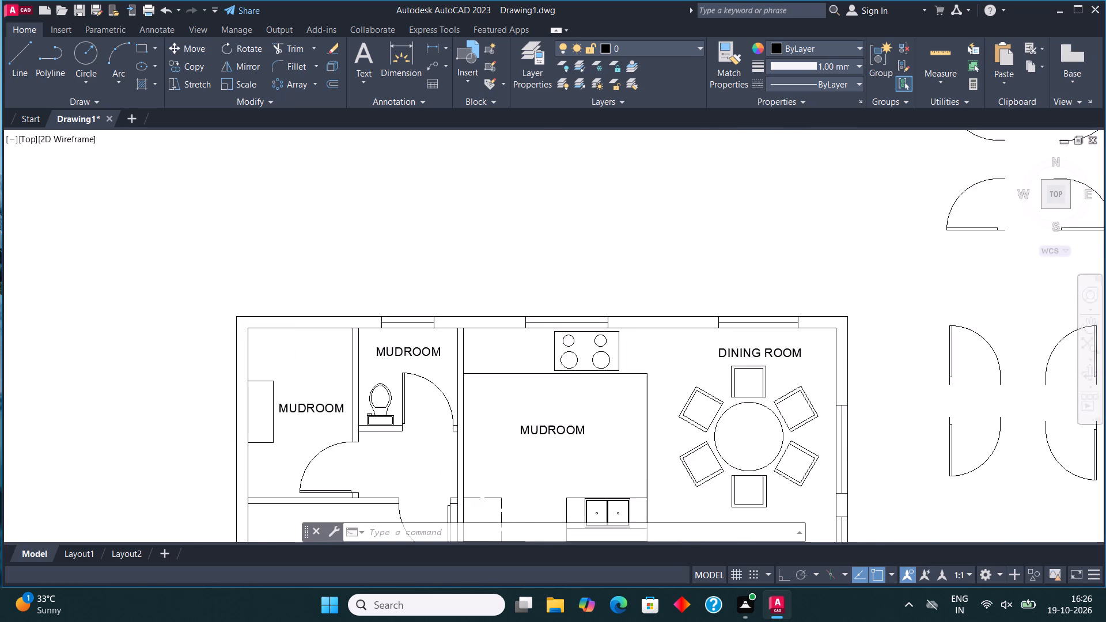
pyautogui.click(412, 358)
pyautogui.rightClick(412, 358)
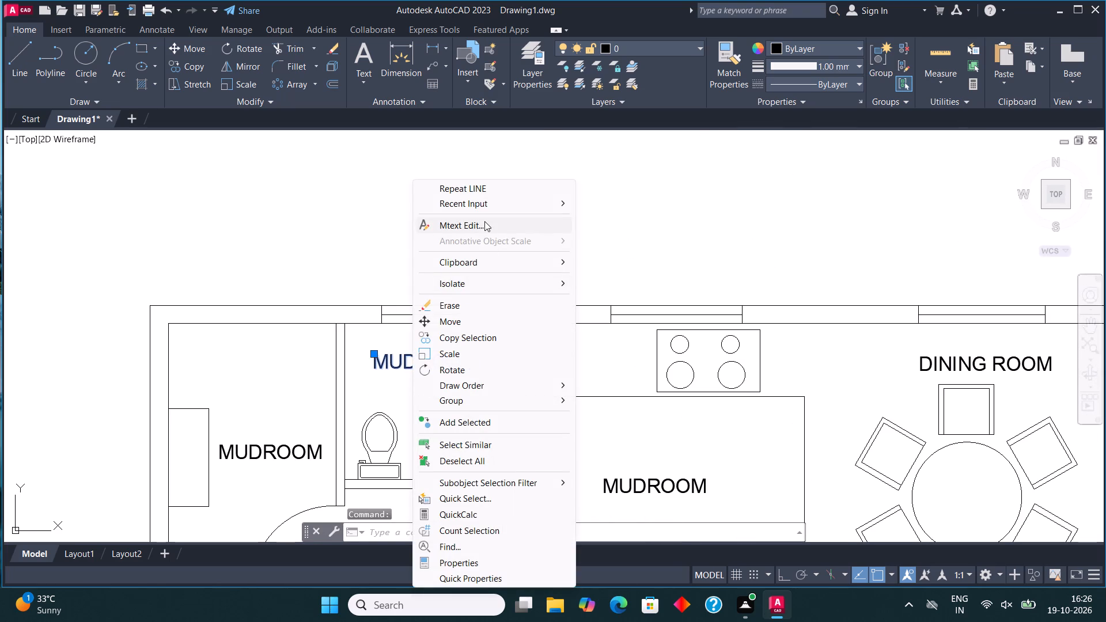
pyautogui.click(484, 221)
pyautogui.click(482, 358)
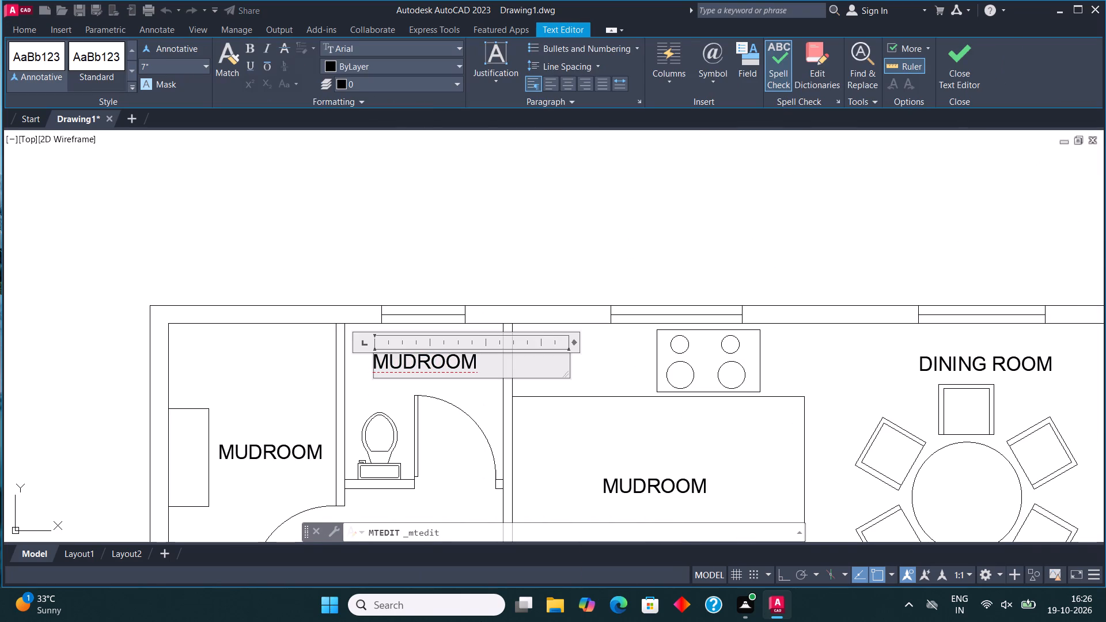
pyautogui.press('BackSpace')
pyautogui.press('BackSpace')
pyautogui.press('BackSpace')
pyautogui.press('BackSpace')
pyautogui.press('BackSpace')
pyautogui.press('BackSpace')
pyautogui.press('BackSpace')
pyautogui.press('BackSpace')
pyautogui.press('BackSpace')
pyautogui.press('BackSpace')
pyautogui.press('BackSpace')
pyautogui.press('BackSpace')
pyautogui.press('BackSpace')
pyautogui.press('BackSpace')
pyautogui.press('BackSpace')
pyautogui.press('p')
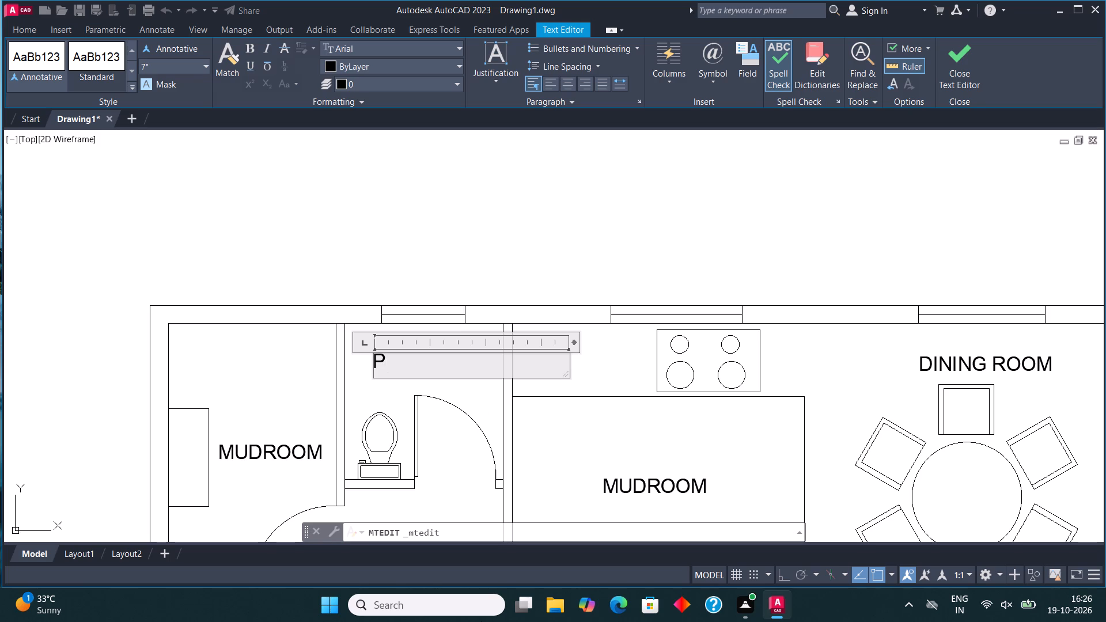
pyautogui.press('w')
pyautogui.write('DR')
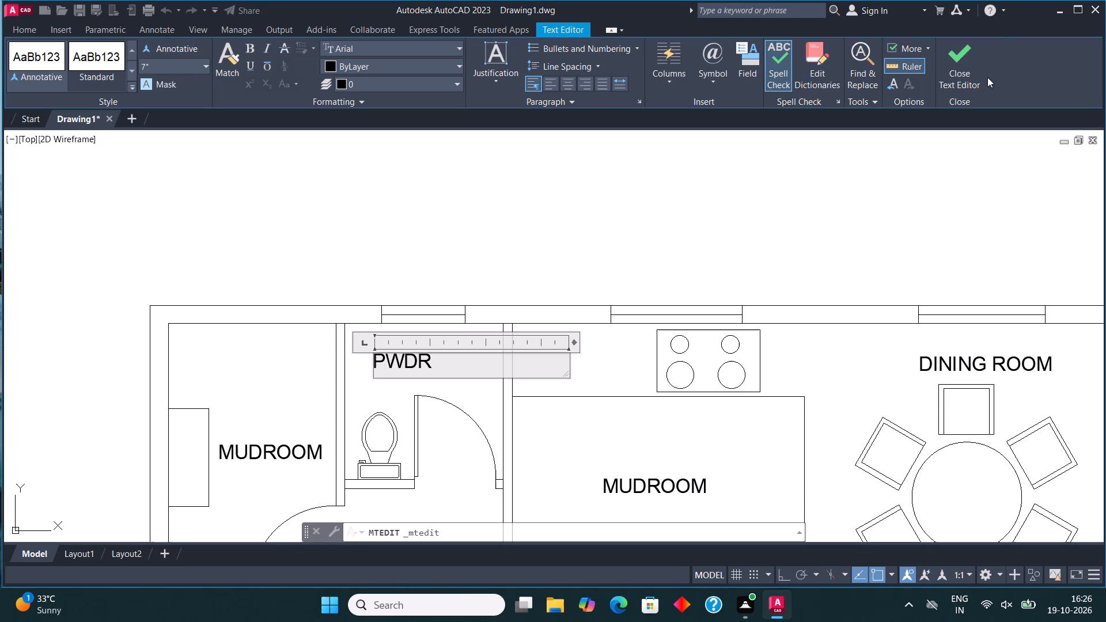
pyautogui.click(956, 53)
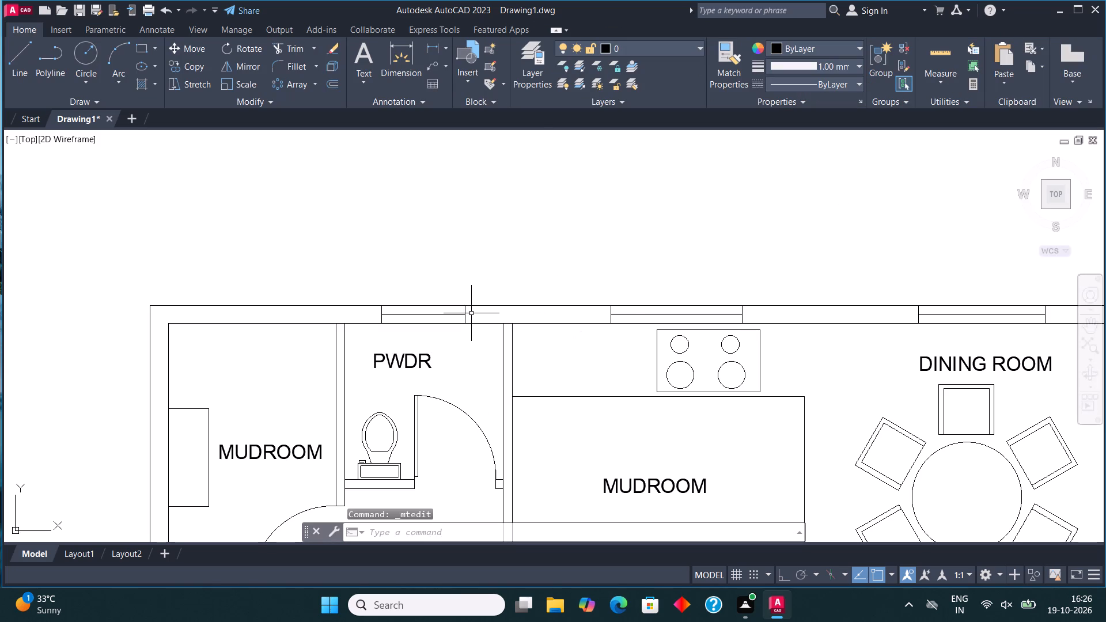
# Change the MUDROOM label between the stove and the double sink to KITCHEN.
pyautogui.scroll(-2, 464, 316)
pyautogui.scroll(2, 548, 399)
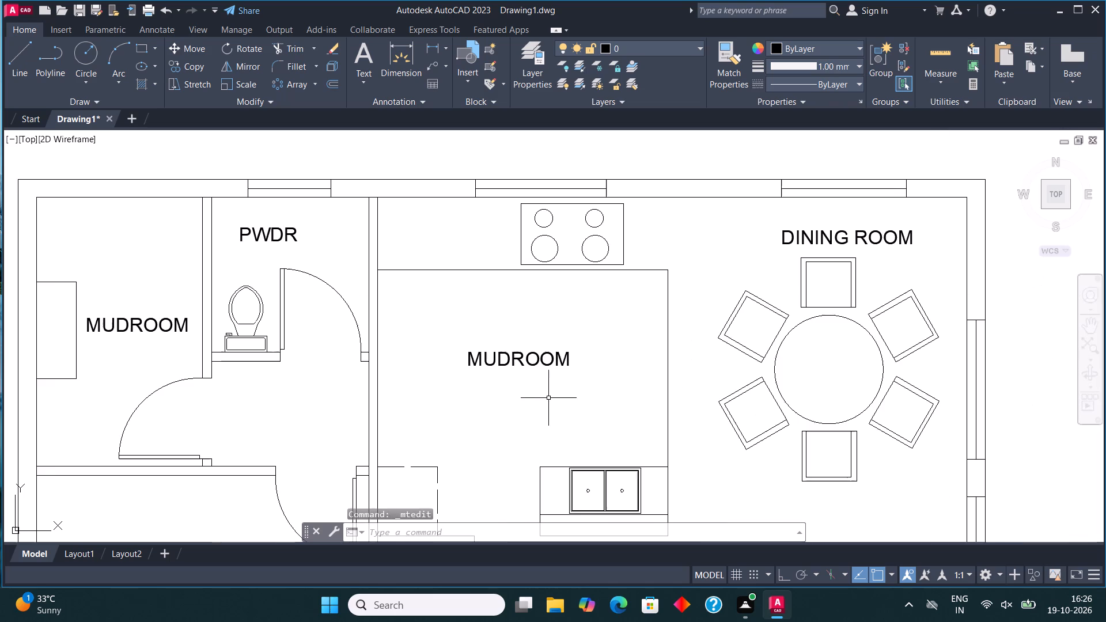
pyautogui.click(529, 353)
pyautogui.rightClick(525, 353)
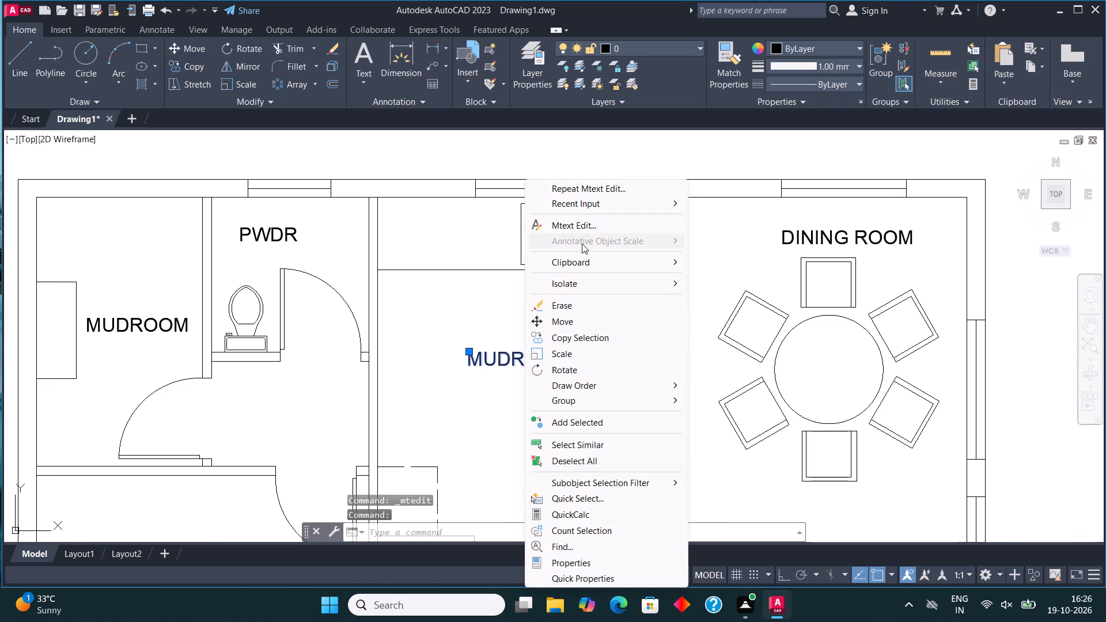
pyautogui.click(591, 218)
pyautogui.click(588, 363)
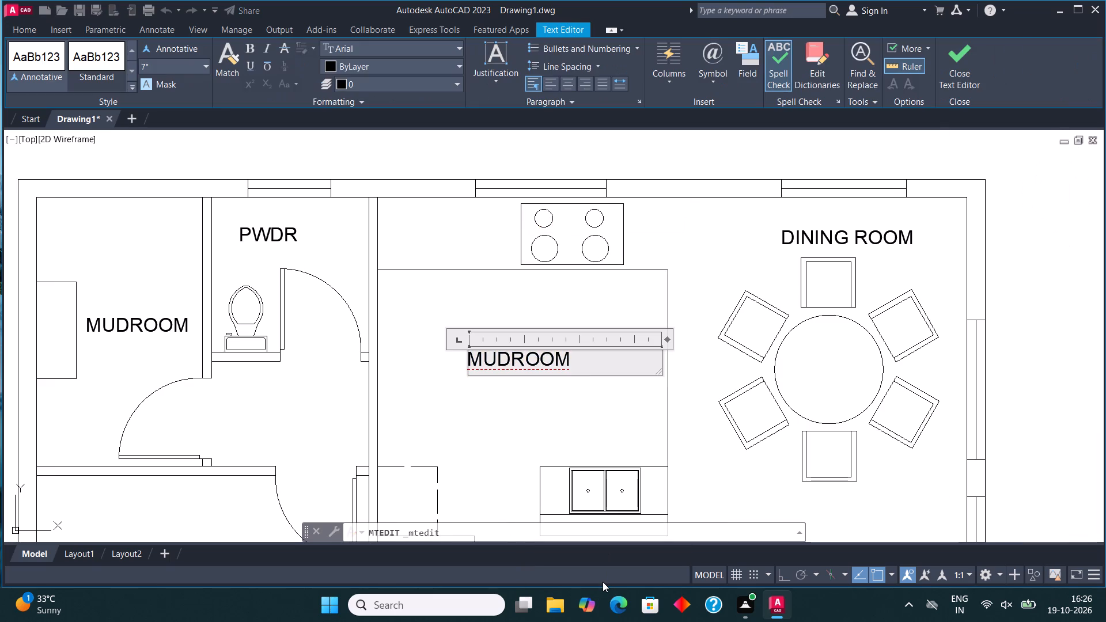
pyautogui.press('BackSpace')
pyautogui.press('BackSpace')
pyautogui.press('BackSpace')
pyautogui.press('BackSpace')
pyautogui.press('BackSpace')
pyautogui.press('BackSpace')
pyautogui.press('BackSpace')
pyautogui.press('BackSpace')
pyautogui.press('BackSpace')
pyautogui.press('BackSpace')
pyautogui.press('BackSpace')
pyautogui.press('BackSpace')
pyautogui.press('BackSpace')
pyautogui.press('BackSpace')
pyautogui.press('BackSpace')
pyautogui.write('KITCHR')
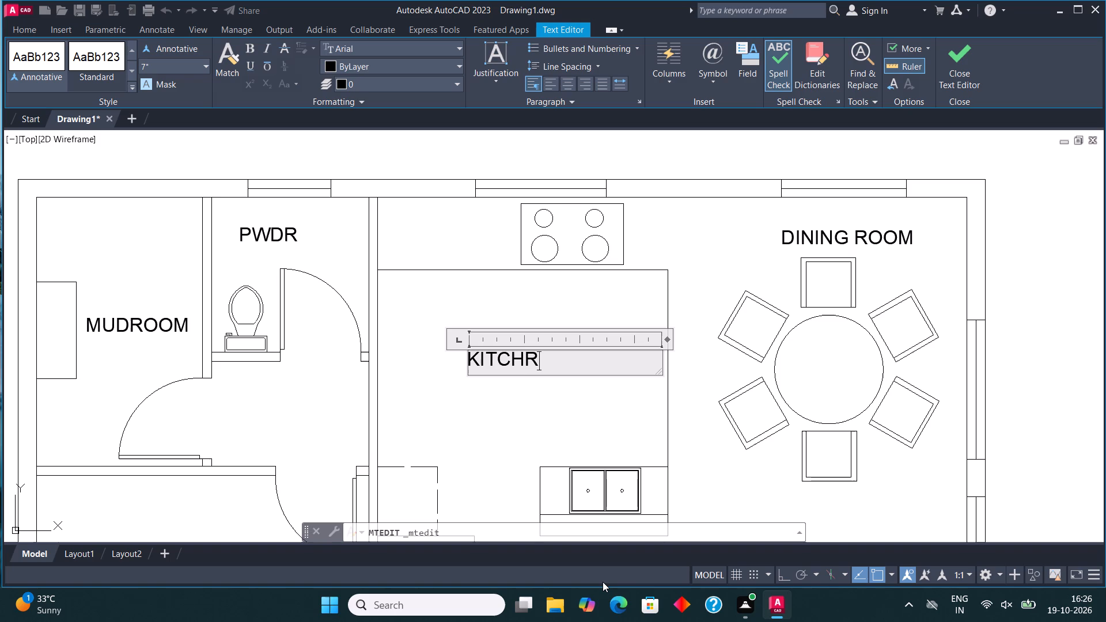
pyautogui.press('BackSpace')
pyautogui.write('EN')
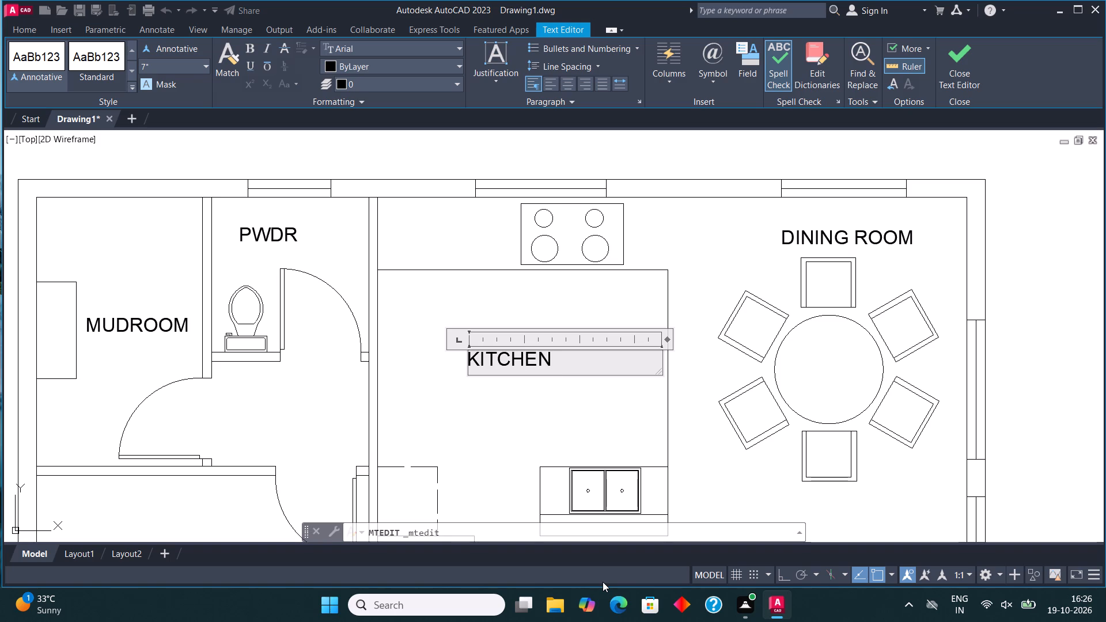
pyautogui.click(949, 72)
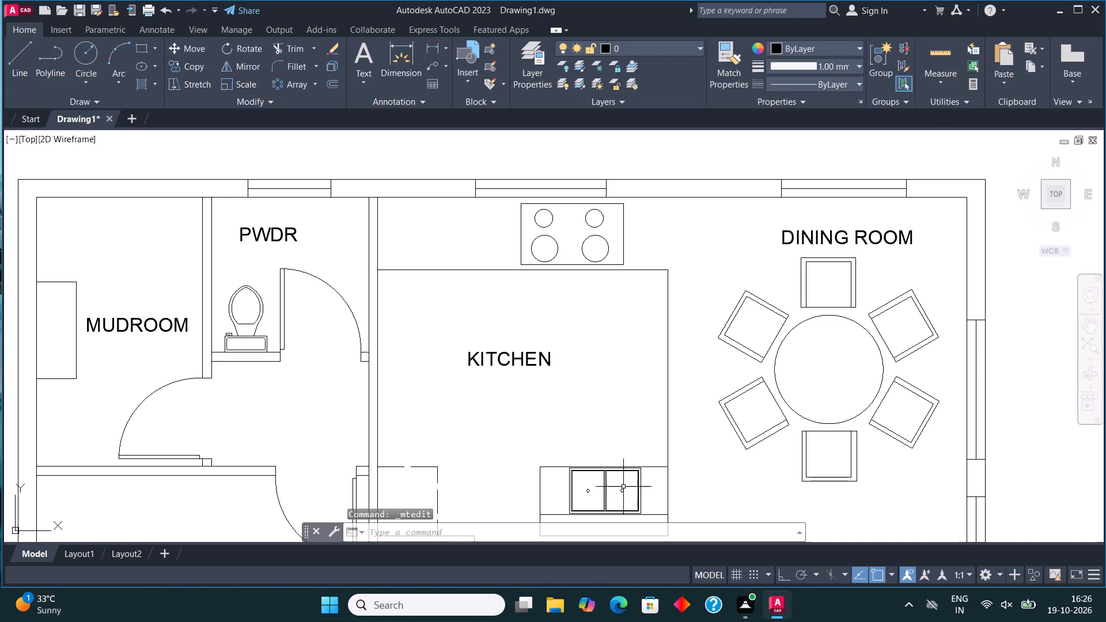
# Change the MUDROOM label in the large room beside the staircase, above the dashed crossed rectangle, to GARAGE.
pyautogui.scroll(-2, 2, 619)
pyautogui.scroll(-2, 372, 376)
pyautogui.moveTo(400, 453); pyautogui.dragTo(415, 337, button='middle')
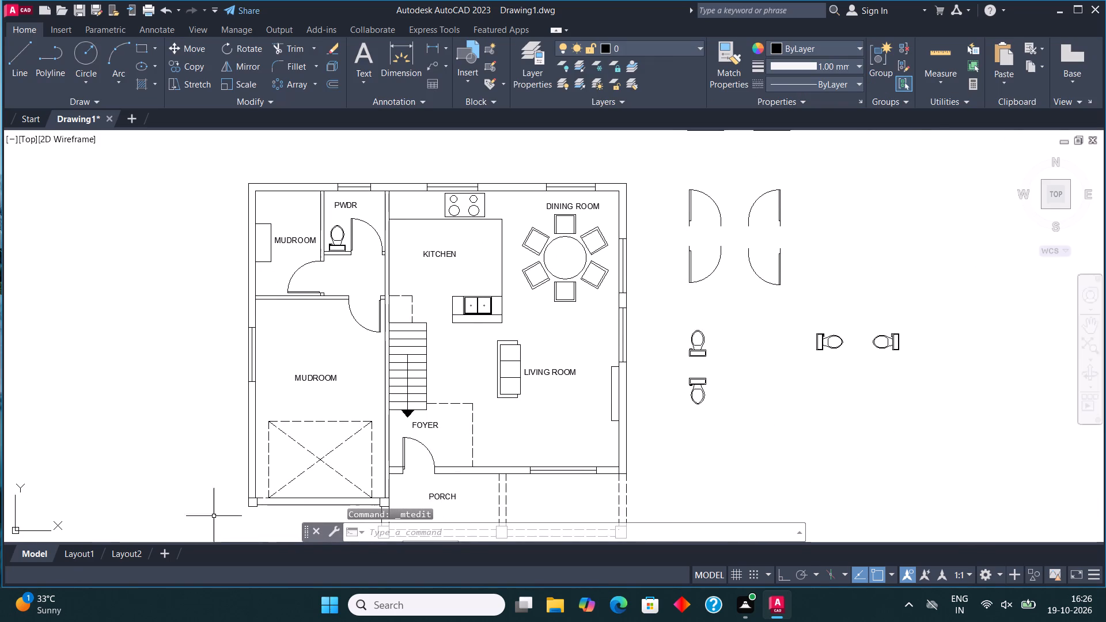
pyautogui.scroll(3, 305, 374)
pyautogui.click(294, 403)
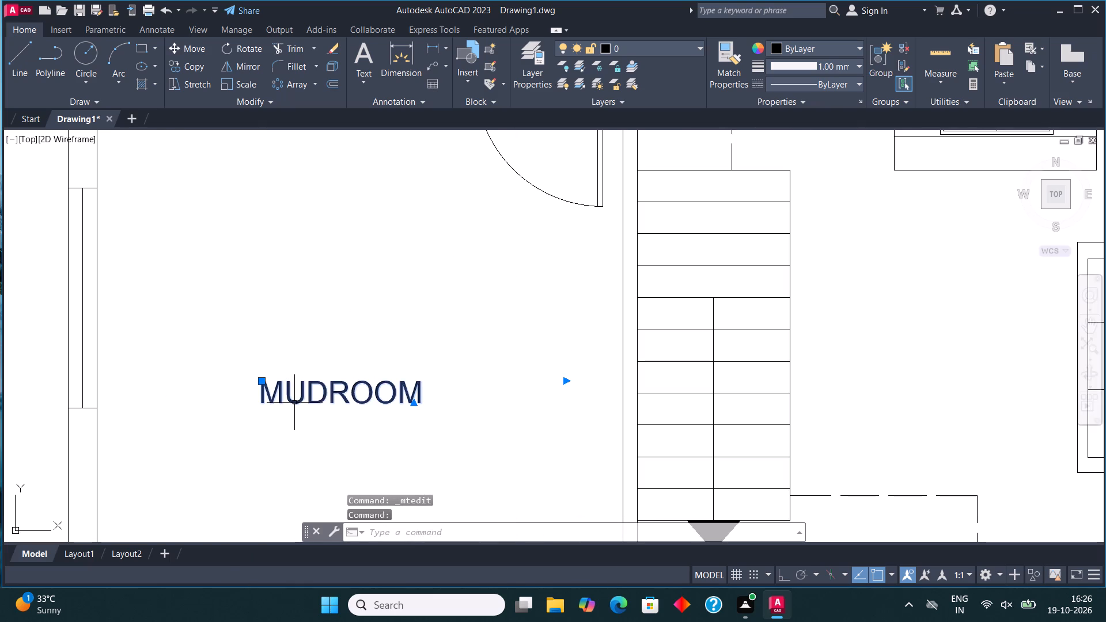
pyautogui.rightClick(294, 403)
pyautogui.click(362, 229)
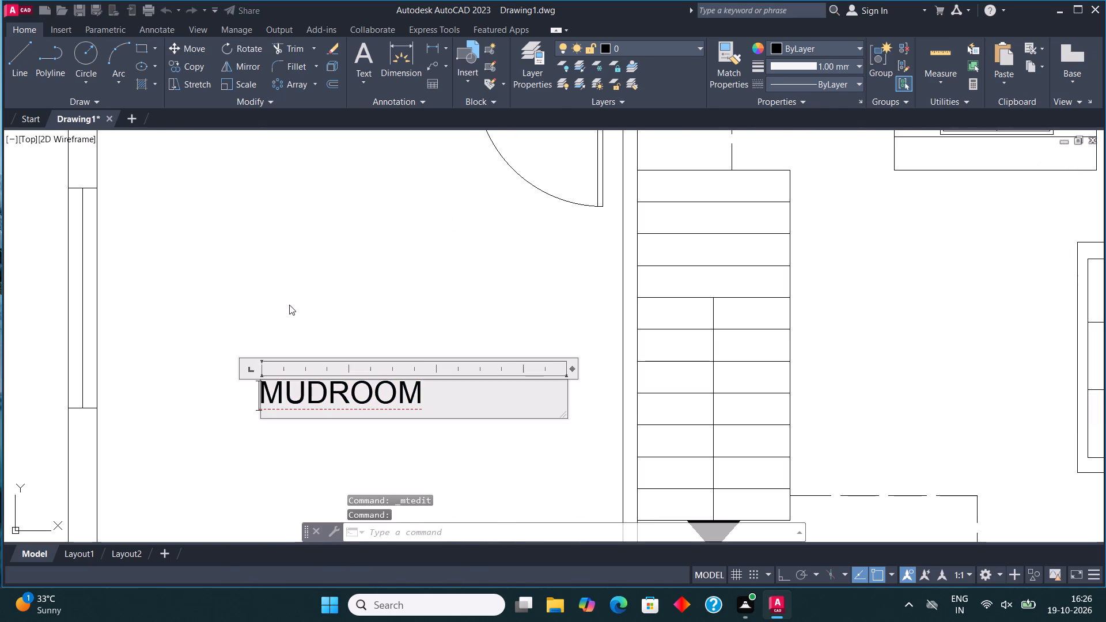
pyautogui.click(442, 394)
pyautogui.press('BackSpace')
pyautogui.press('BackSpace')
pyautogui.press('BackSpace')
pyautogui.press('BackSpace')
pyautogui.press('BackSpace')
pyautogui.press('BackSpace')
pyautogui.press('BackSpace')
pyautogui.press('BackSpace')
pyautogui.press('BackSpace')
pyautogui.press('BackSpace')
pyautogui.press('BackSpace')
pyautogui.press('BackSpace')
pyautogui.press('BackSpace')
pyautogui.press('BackSpace')
pyautogui.press('BackSpace')
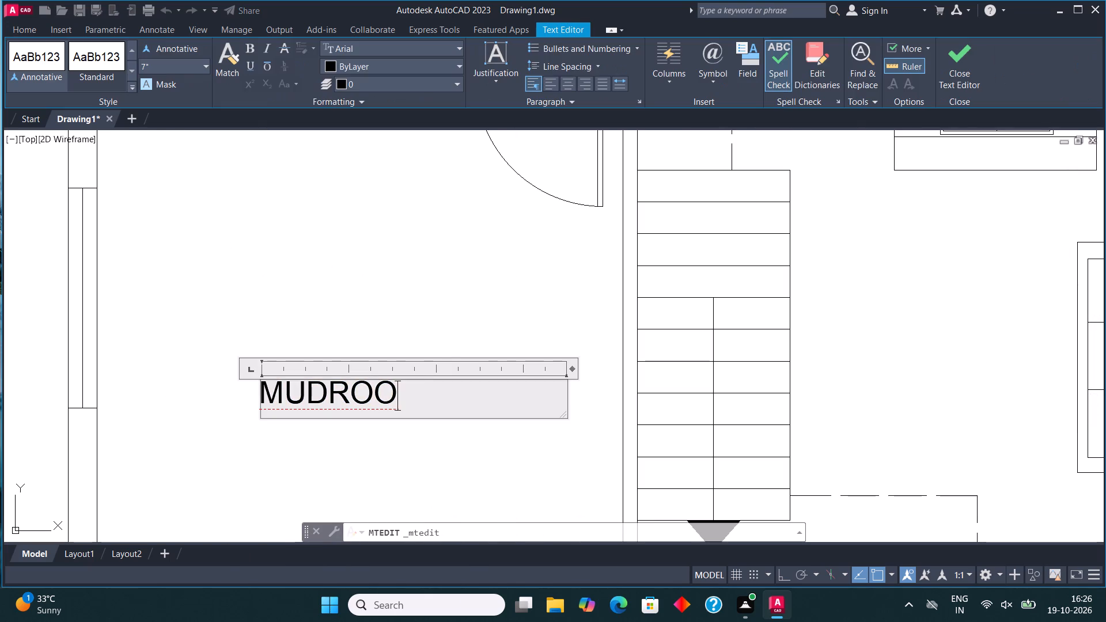
pyautogui.press('g')
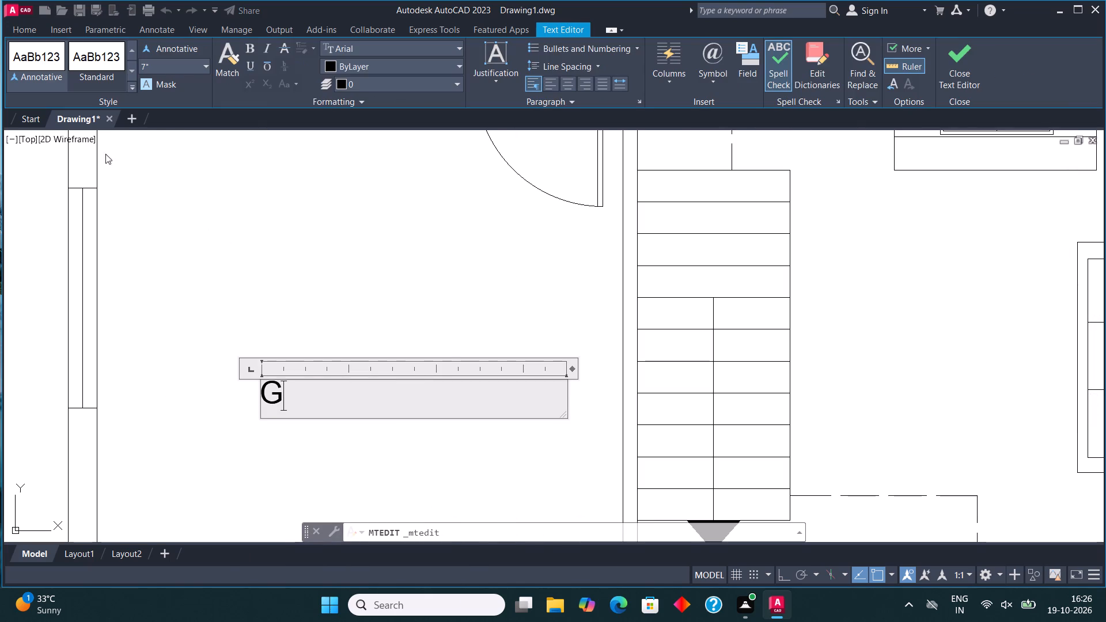
pyautogui.press('a')
pyautogui.write('RAGE')
pyautogui.click(966, 64)
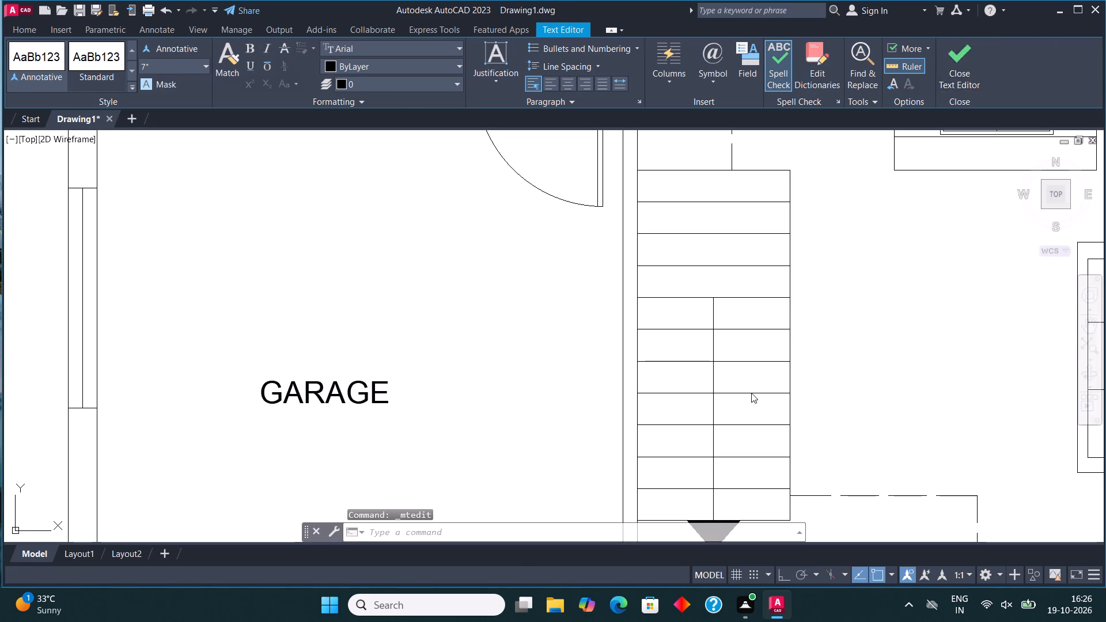
# Look over the whole floor plan, checking the room labels, windows, porch and plan title.
pyautogui.scroll(-3, 196, 618)
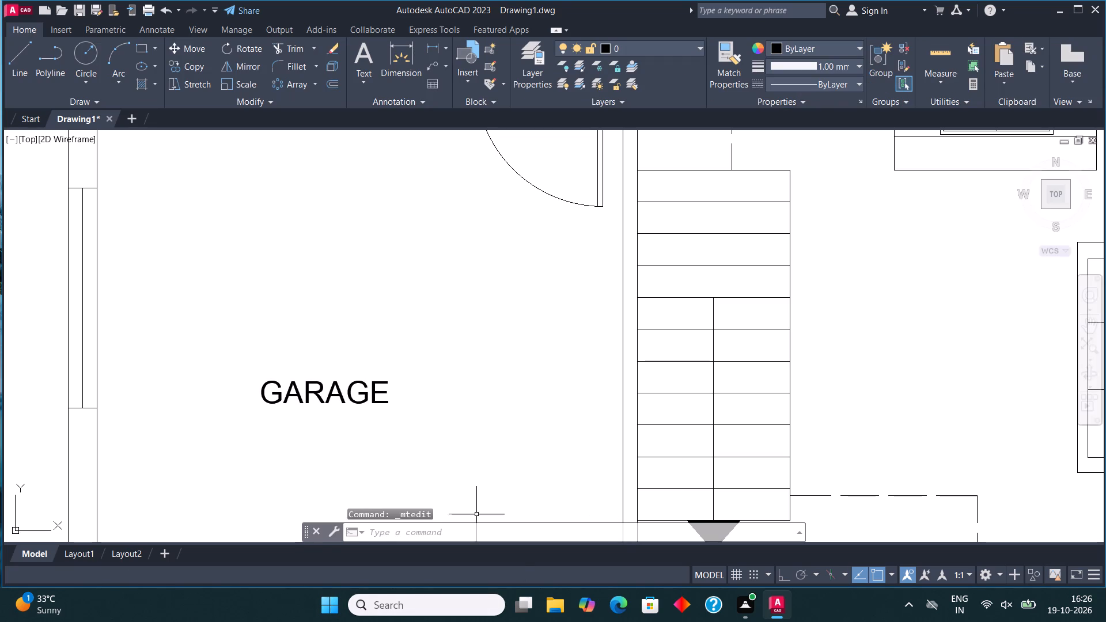
pyautogui.scroll(-3, 378, 306)
pyautogui.scroll(2, 563, 355)
pyautogui.moveTo(563, 356); pyautogui.dragTo(556, 332, button='middle')
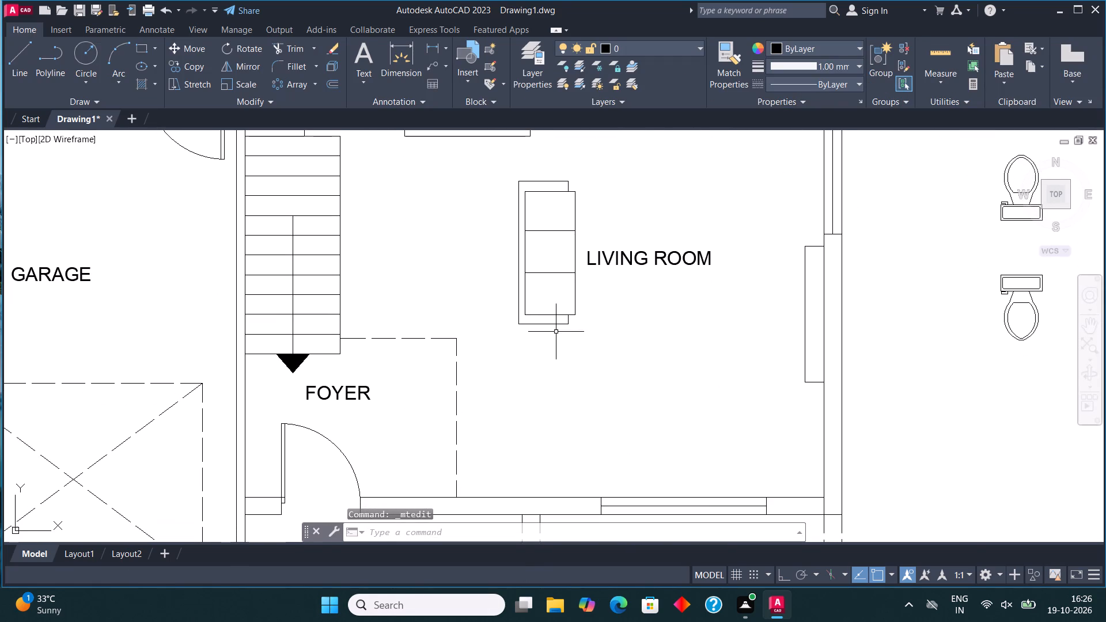
pyautogui.scroll(-2, 551, 332)
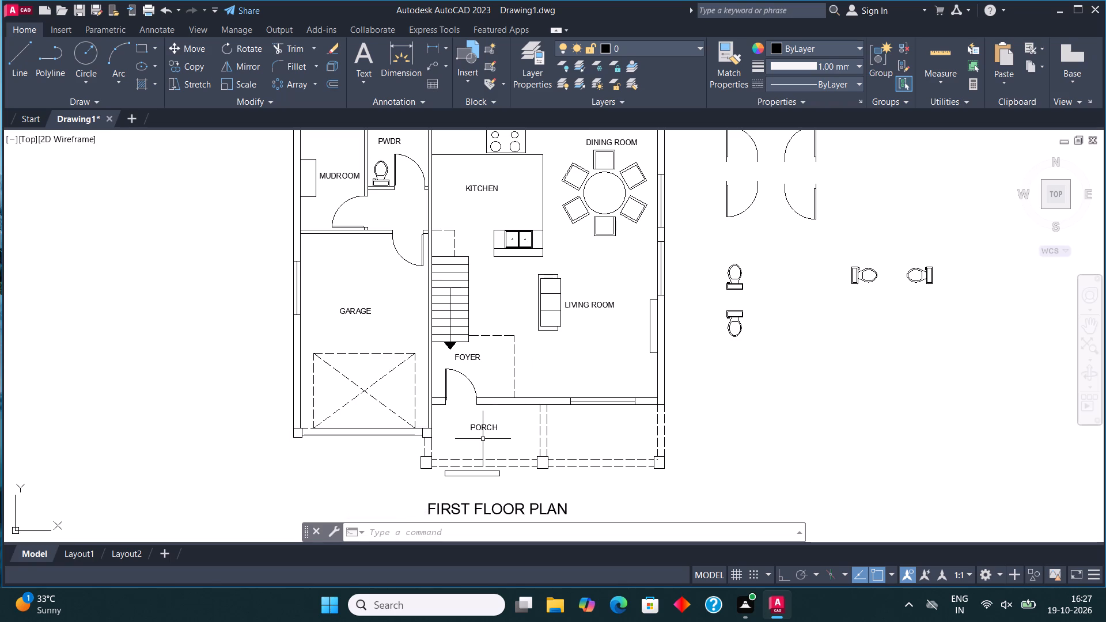
pyautogui.scroll(-1, 400, 272)
pyautogui.moveTo(421, 244); pyautogui.dragTo(425, 429, button='middle')
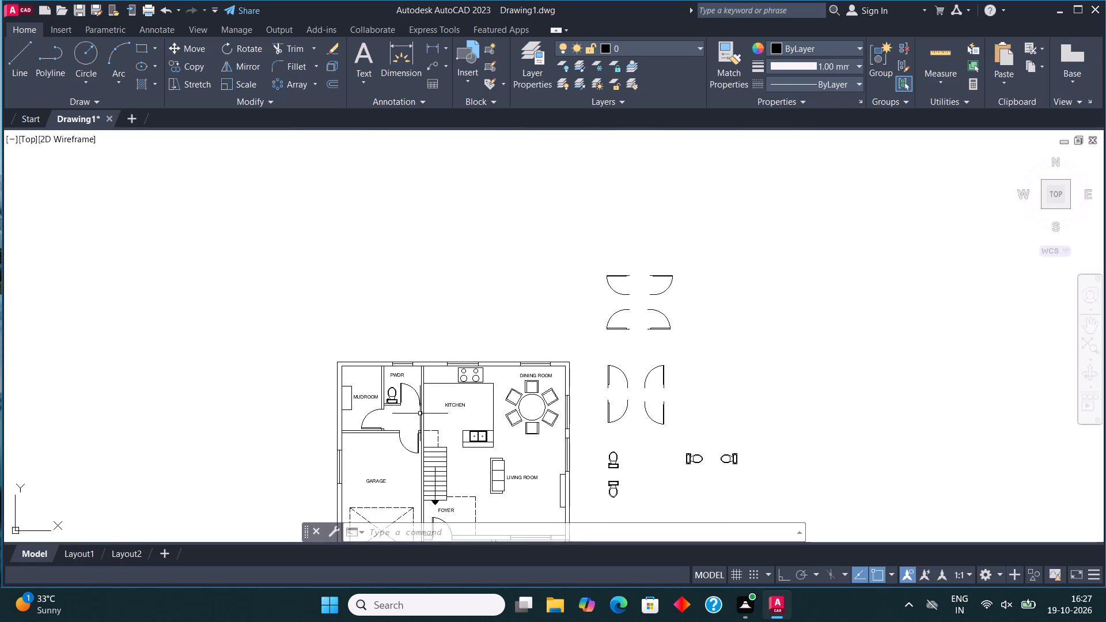
pyautogui.scroll(-1, 472, 354)
pyautogui.scroll(1, 472, 354)
# Create a new layer named WALL and set its colour to red, index 10.
pyautogui.click(522, 58)
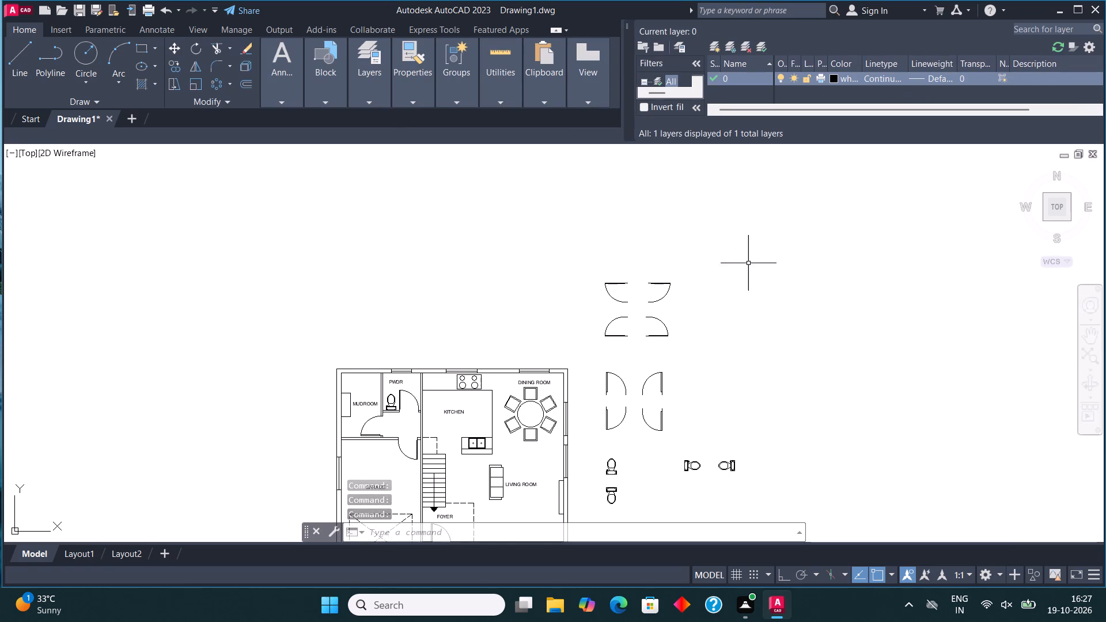
pyautogui.click(708, 40)
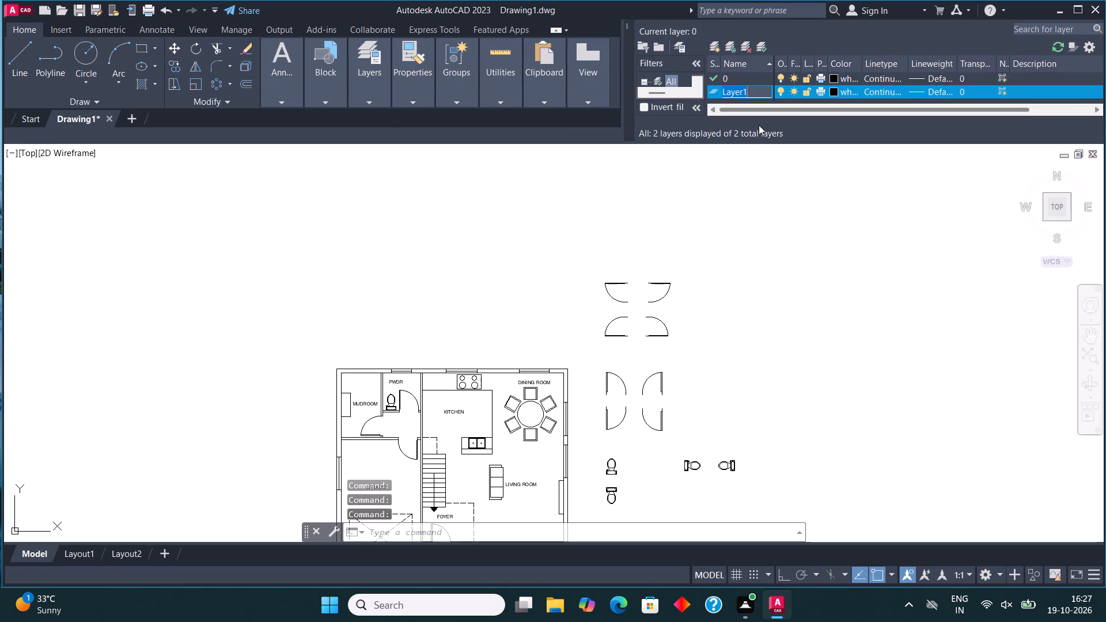
pyautogui.write('WALL')
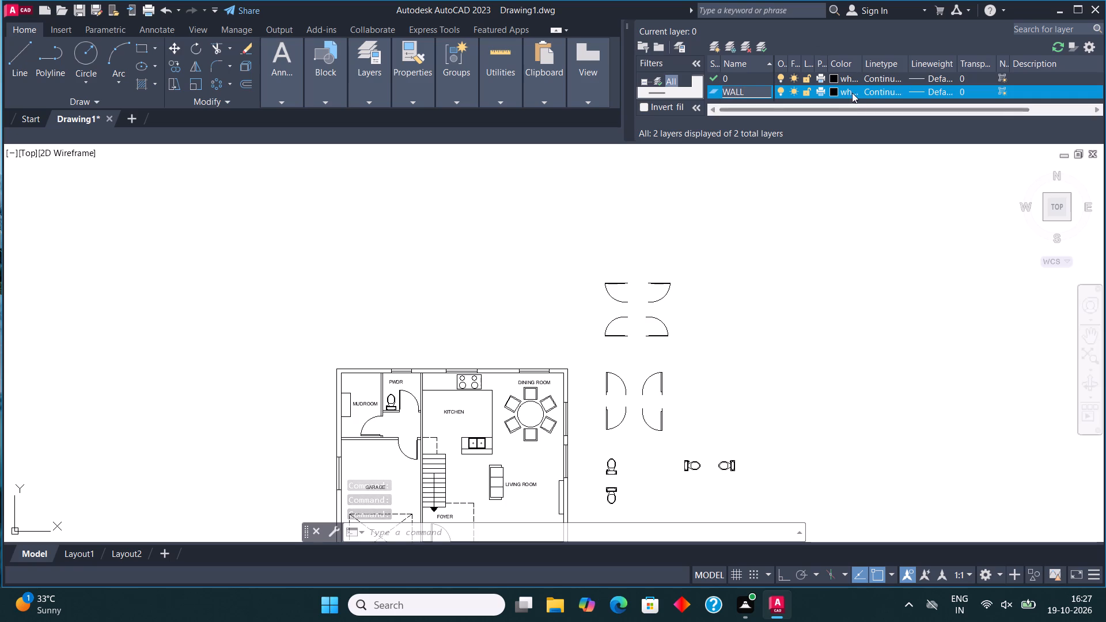
pyautogui.click(831, 90)
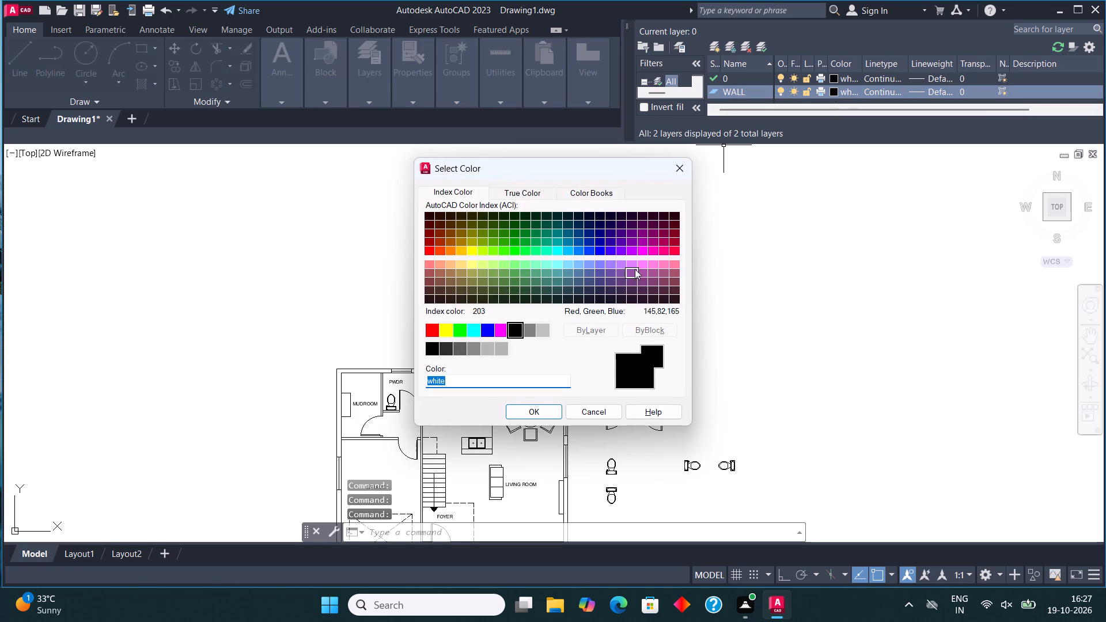
pyautogui.click(433, 254)
pyautogui.click(429, 252)
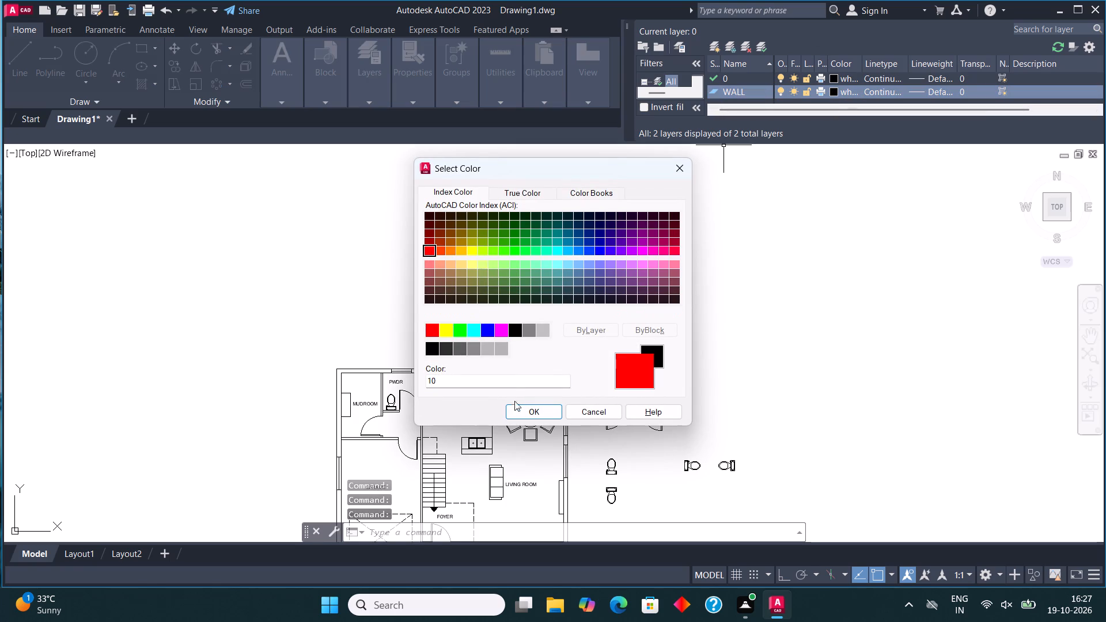
pyautogui.click(523, 409)
# Create a new layer named WIND and set its colour to green, index 102.
pyautogui.click(710, 47)
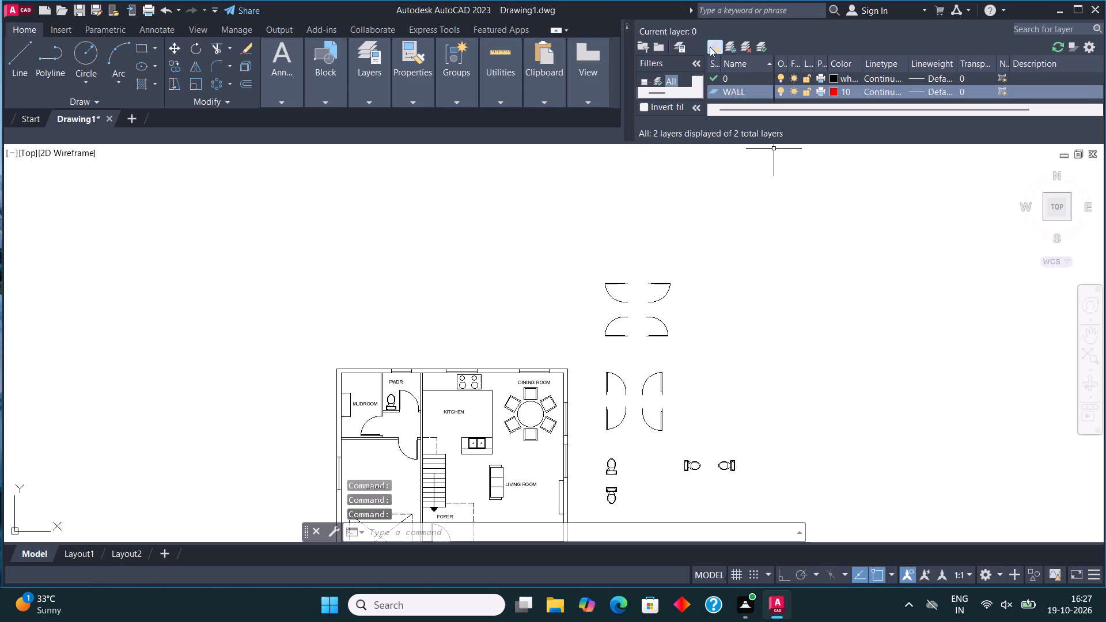
pyautogui.write('WIND')
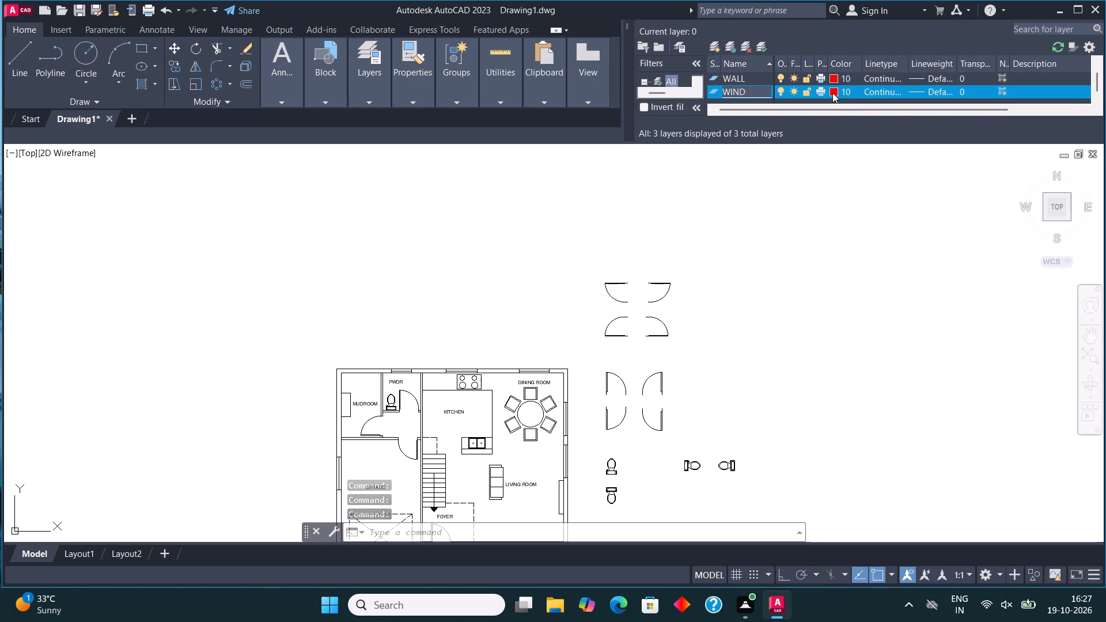
pyautogui.click(832, 93)
pyautogui.click(520, 241)
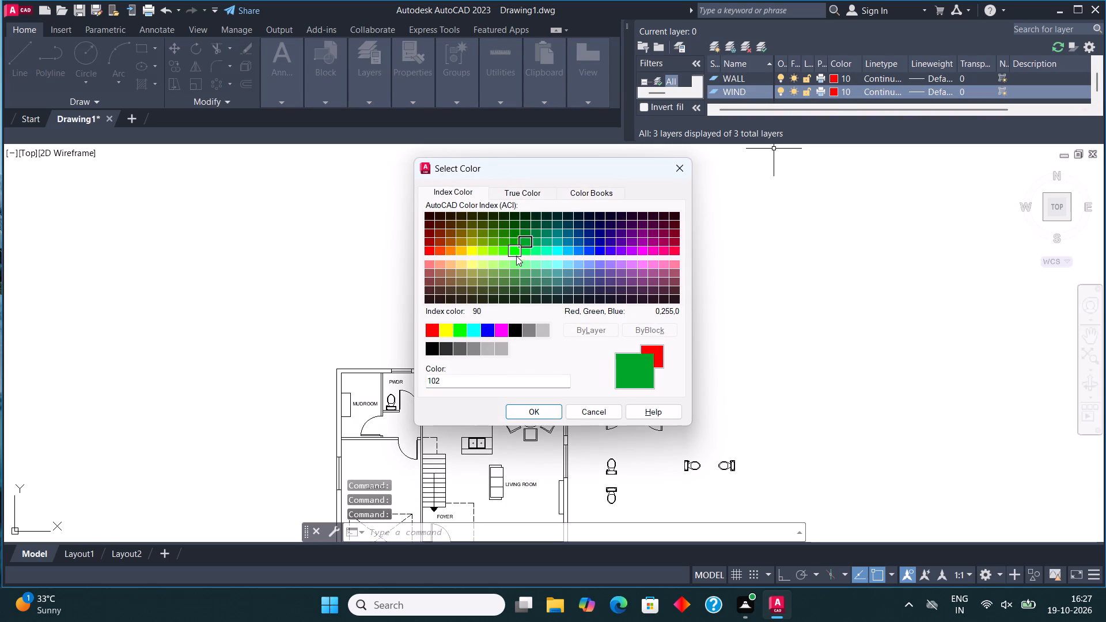
pyautogui.click(524, 412)
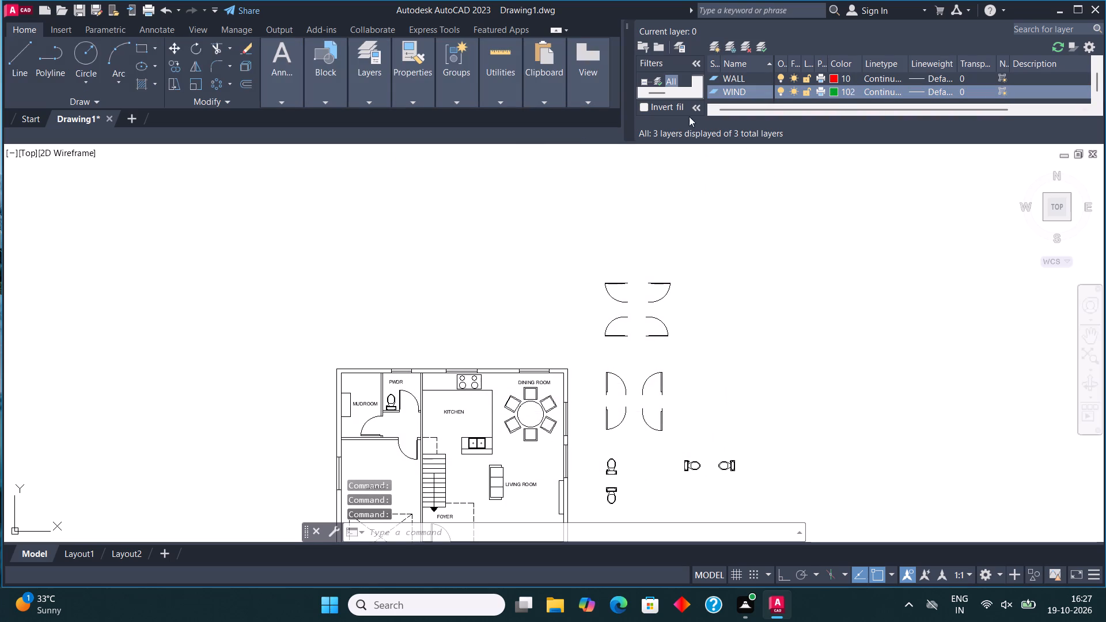
# Create a new layer named FUR and set its colour to blue, index 170.
pyautogui.click(712, 44)
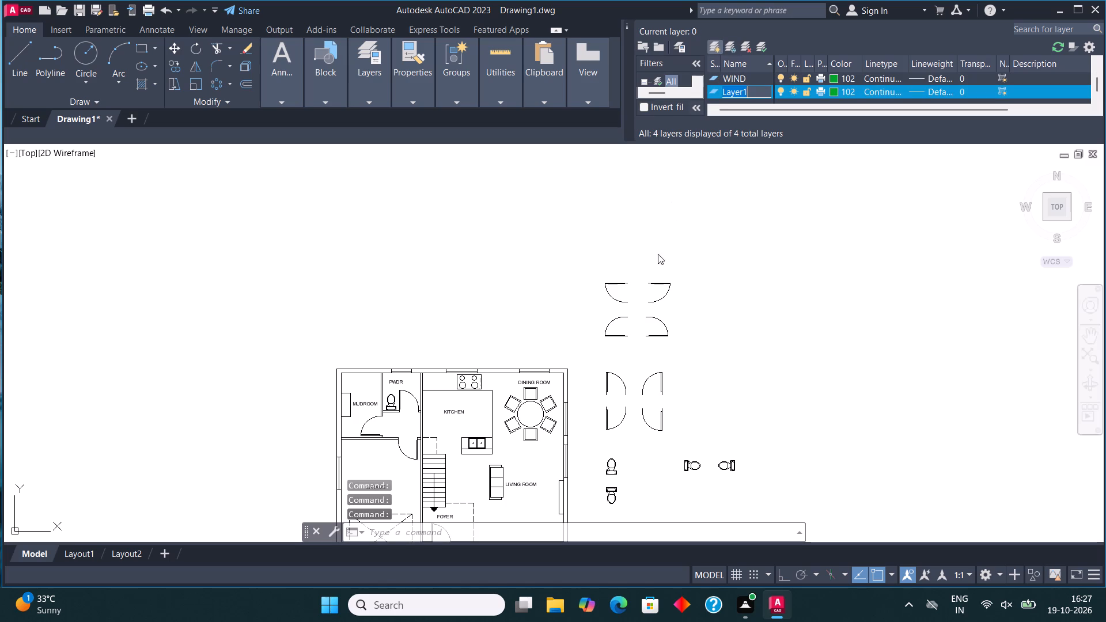
pyautogui.write('FUR')
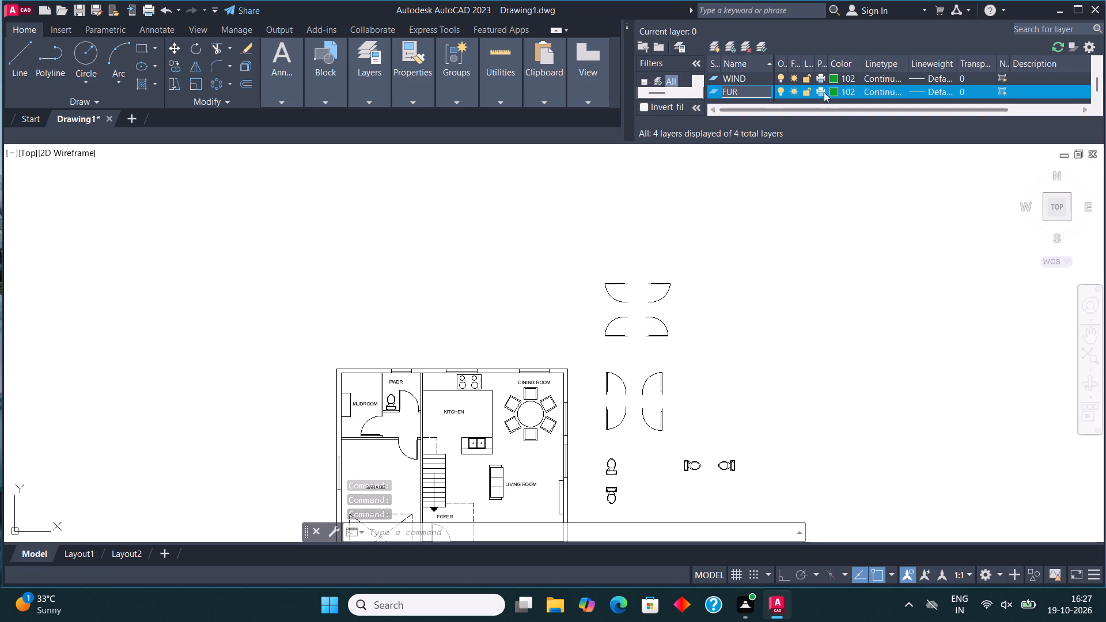
pyautogui.click(836, 92)
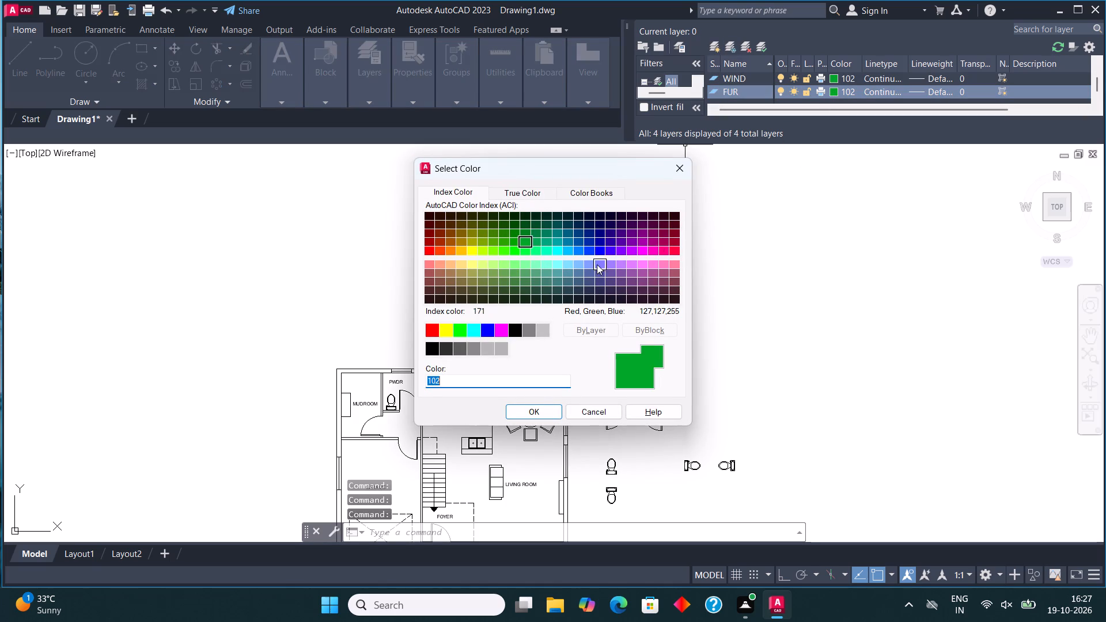
pyautogui.click(600, 255)
pyautogui.click(547, 411)
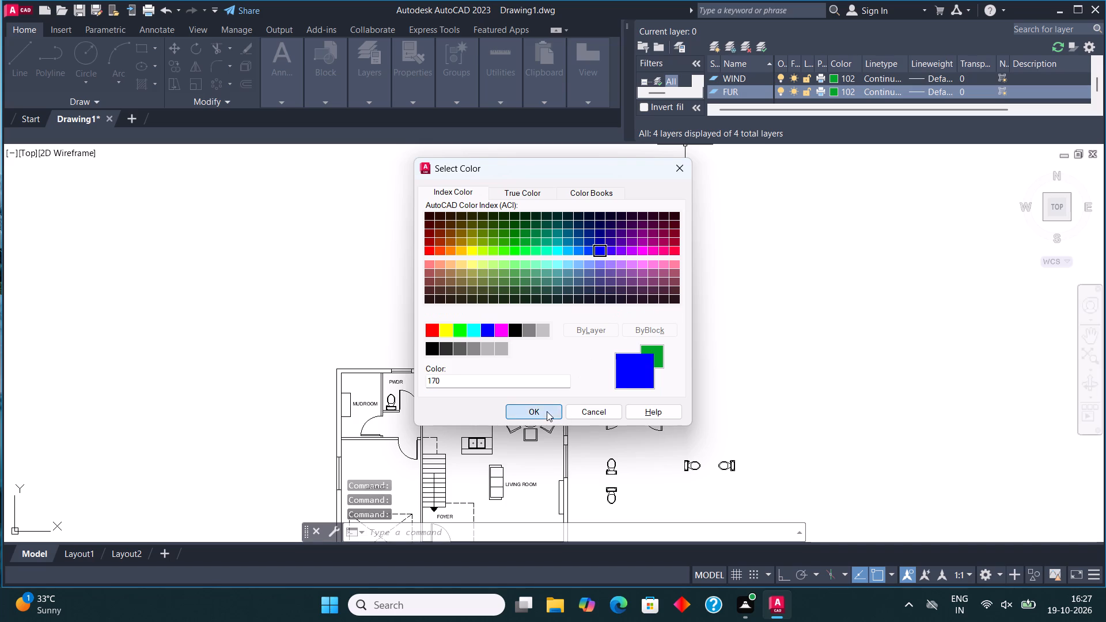
# Create a new layer named TEXT and set its colour to violet, index 190.
pyautogui.click(718, 48)
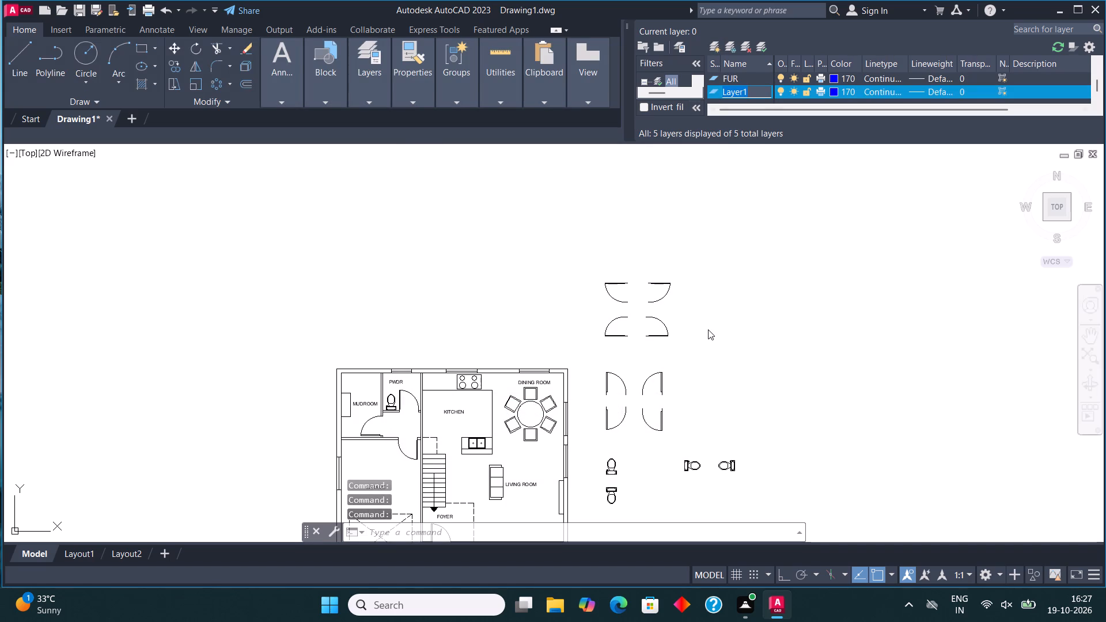
pyautogui.write('TEXT')
pyautogui.click(832, 89)
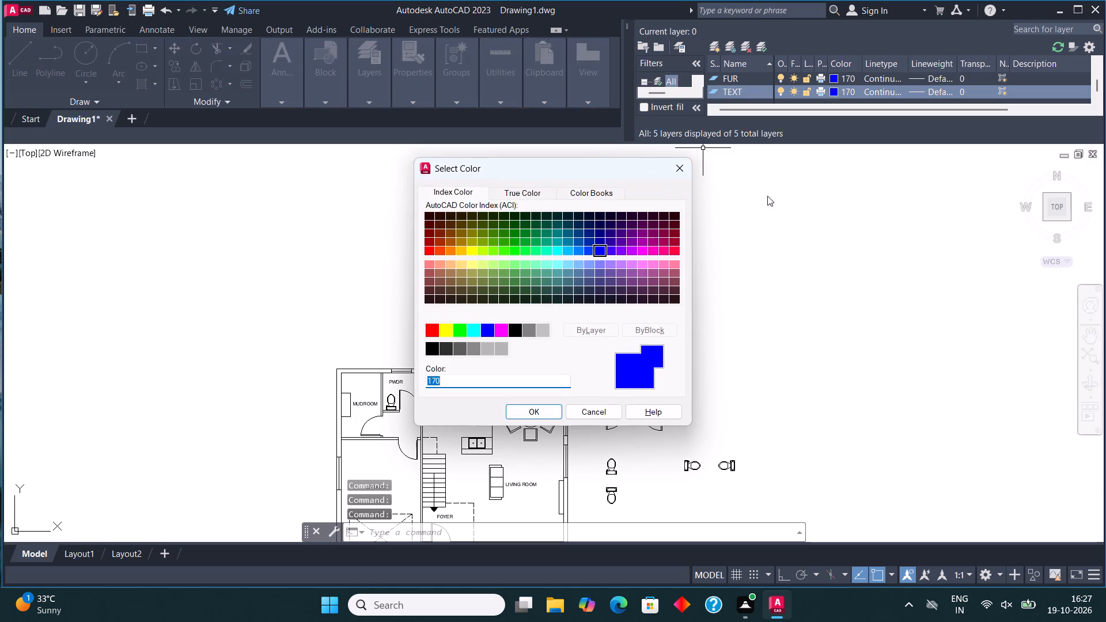
pyautogui.click(626, 254)
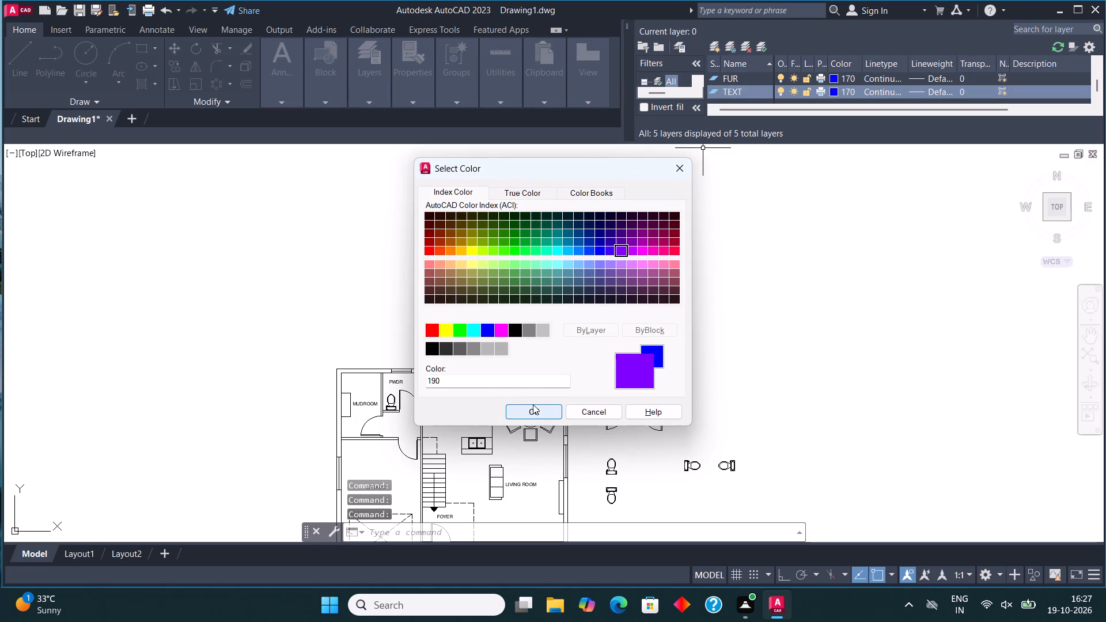
pyautogui.click(533, 404)
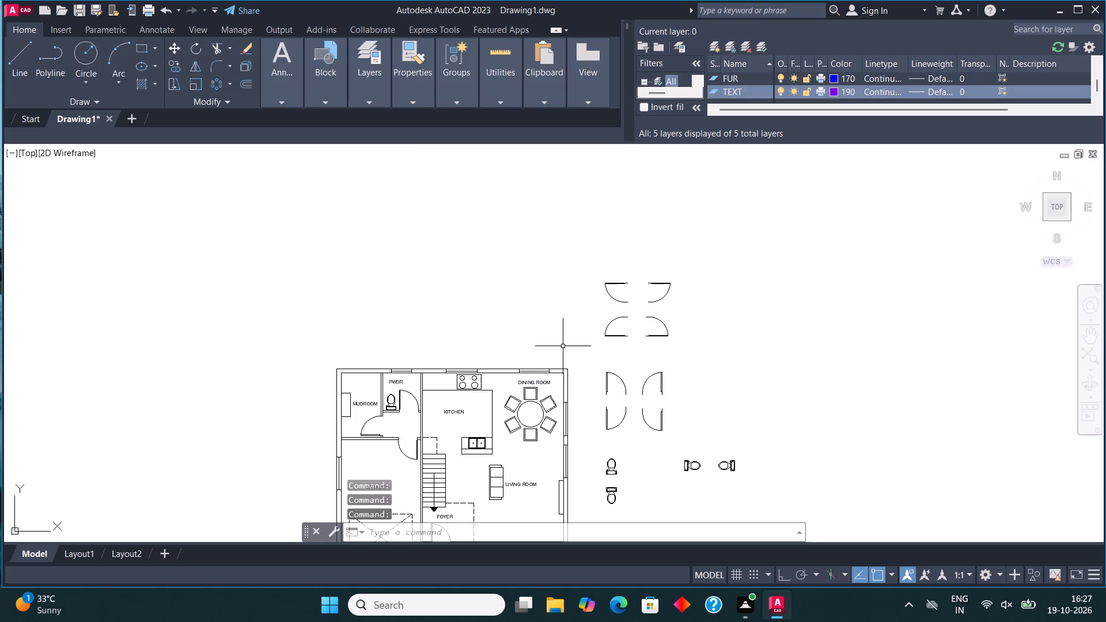
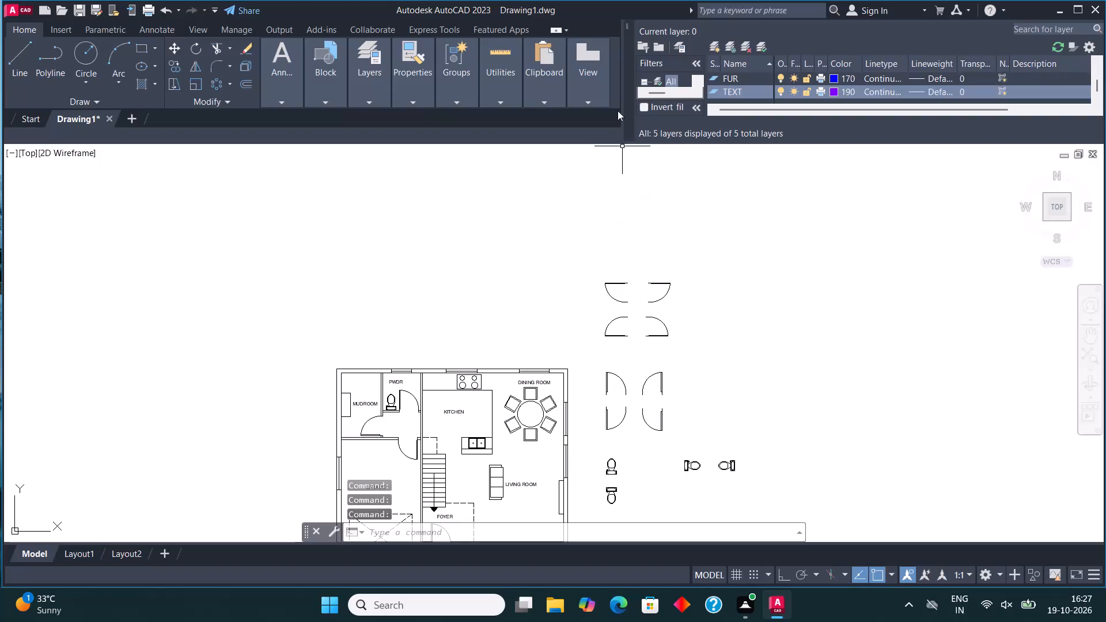
# Create a new layer named DOOR and set its colour to turquoise, index 120.
pyautogui.click(714, 47)
pyautogui.write('DOOR')
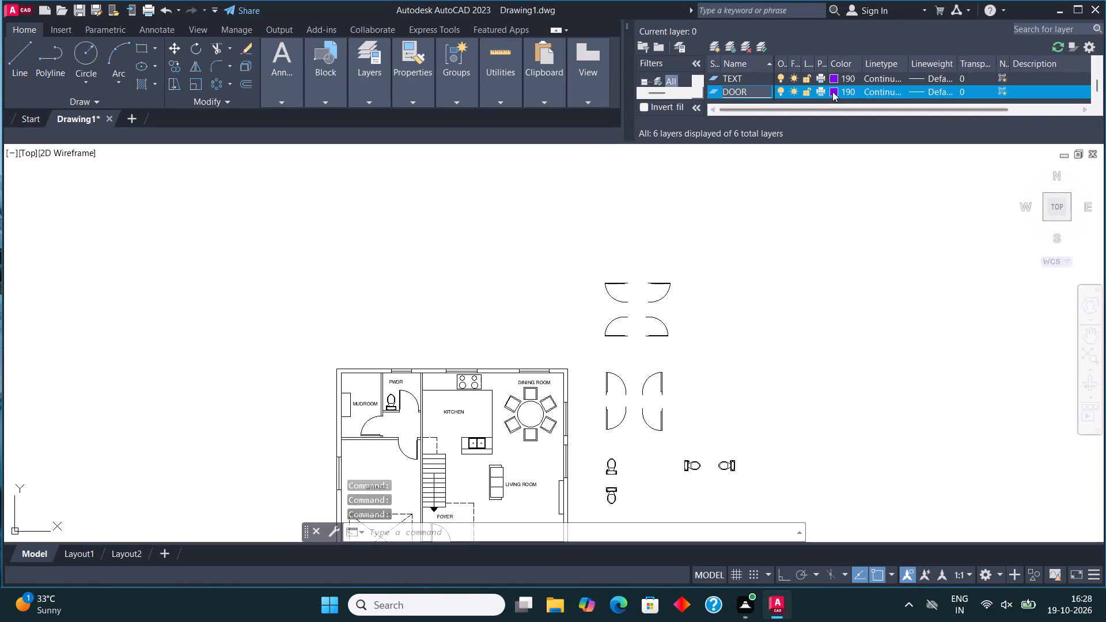
pyautogui.click(832, 92)
pyautogui.click(547, 252)
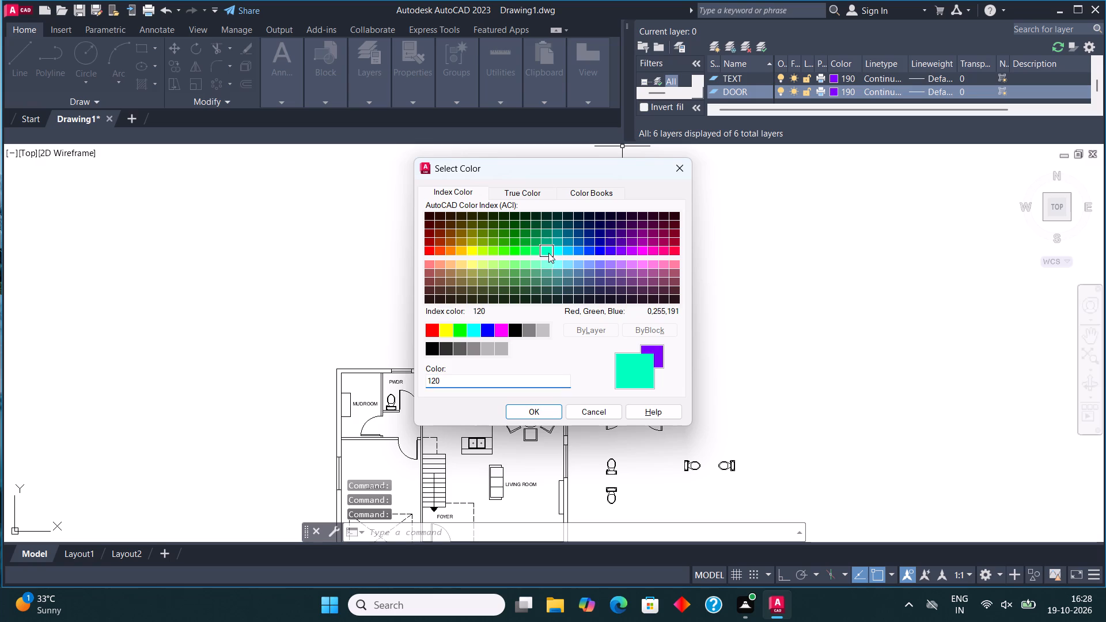
pyautogui.click(548, 417)
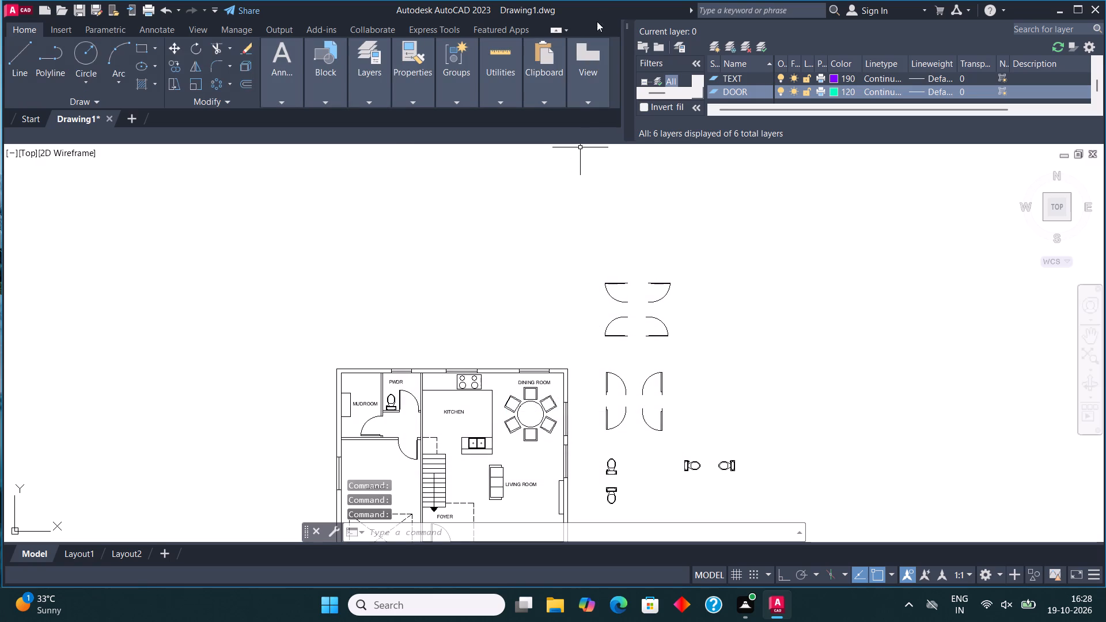
pyautogui.click(631, 24)
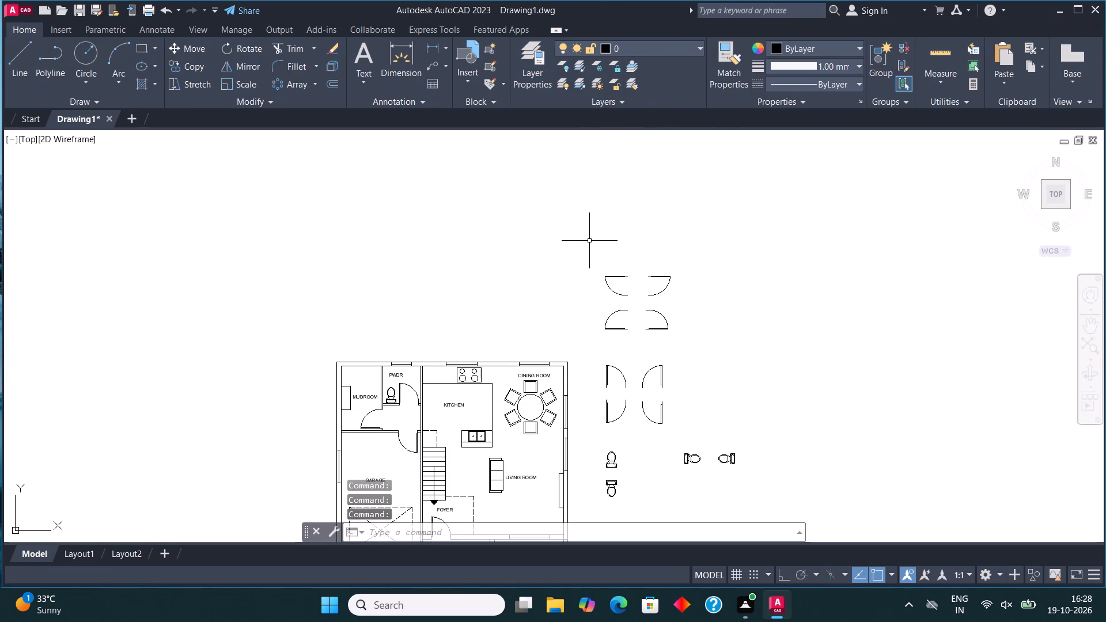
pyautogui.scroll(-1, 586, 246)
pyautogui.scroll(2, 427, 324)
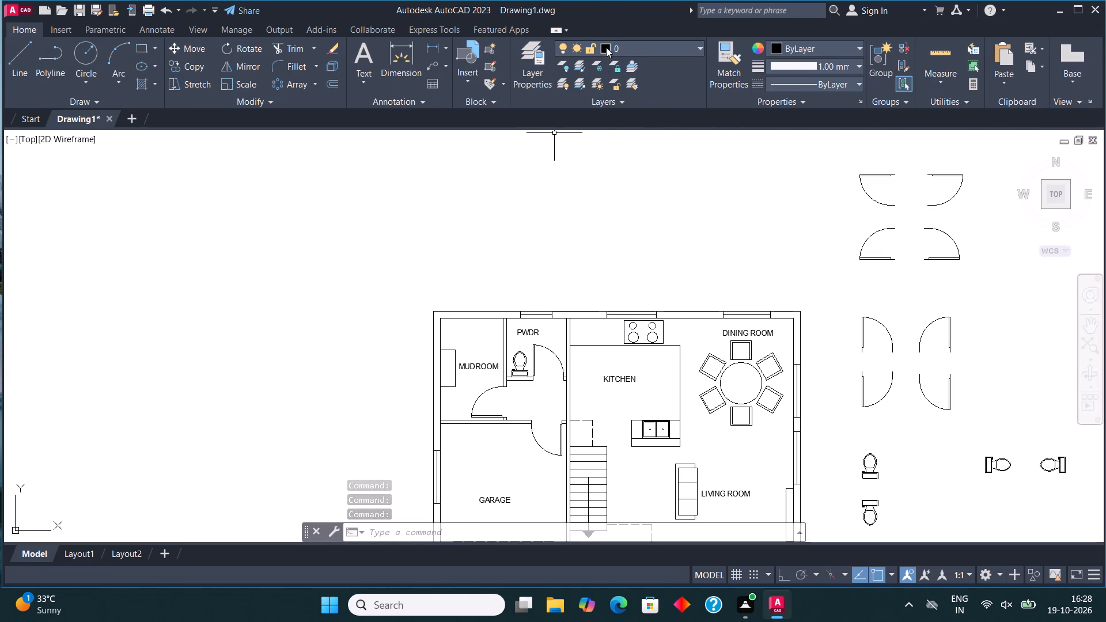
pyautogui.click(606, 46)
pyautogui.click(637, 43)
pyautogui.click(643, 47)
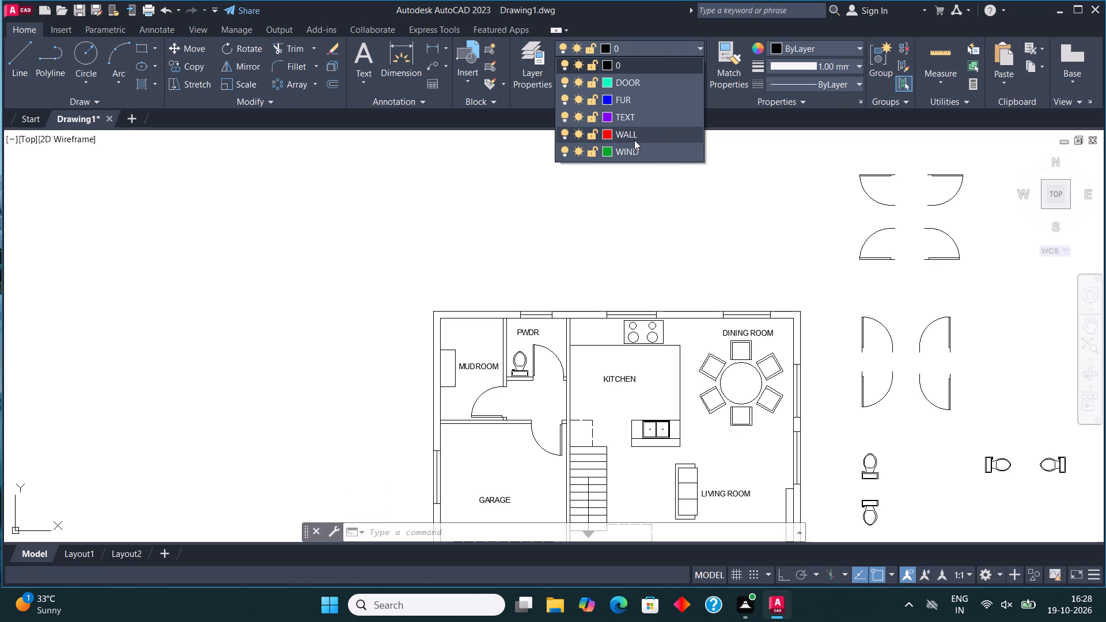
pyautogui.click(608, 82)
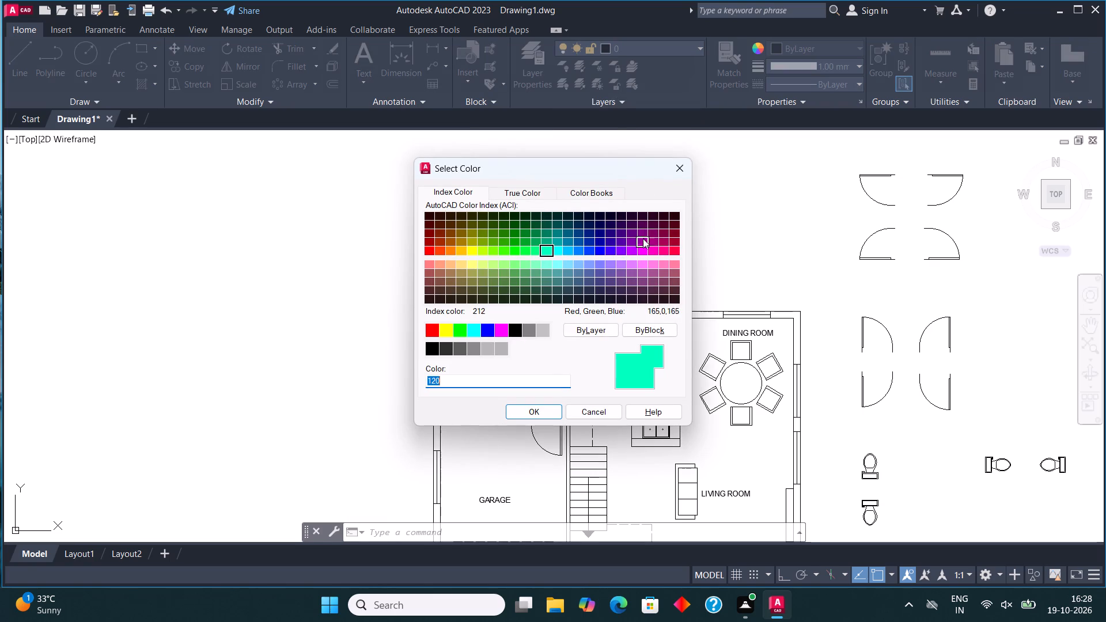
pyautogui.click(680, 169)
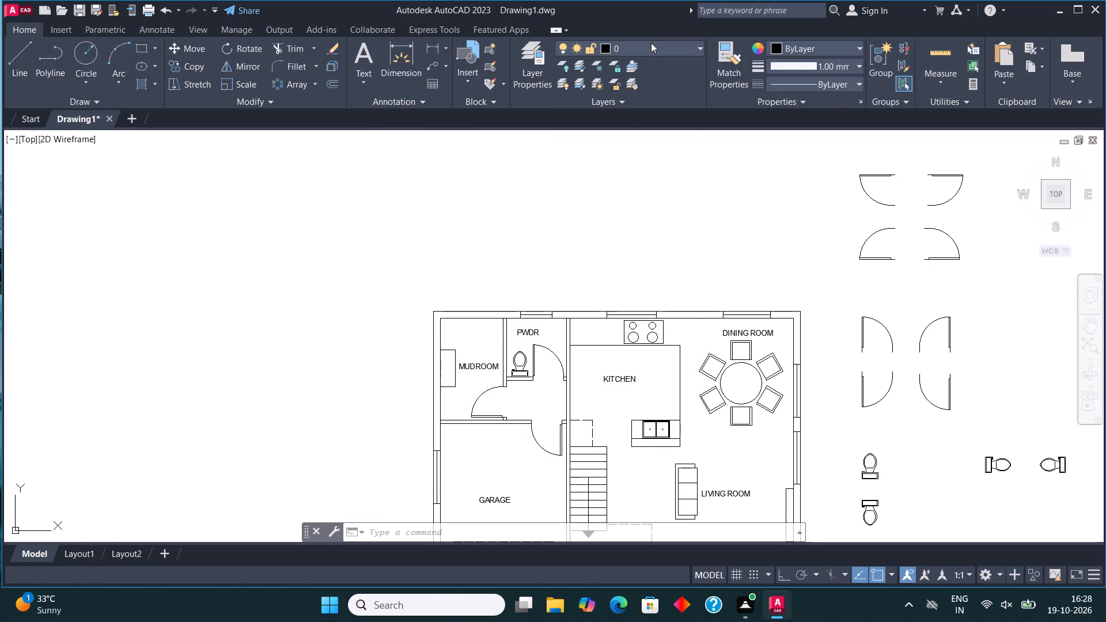
# Make WALL the current layer and solid-hatch the exterior wall segments along the plan's upper edge, including both corners.
pyautogui.click(651, 43)
pyautogui.click(639, 134)
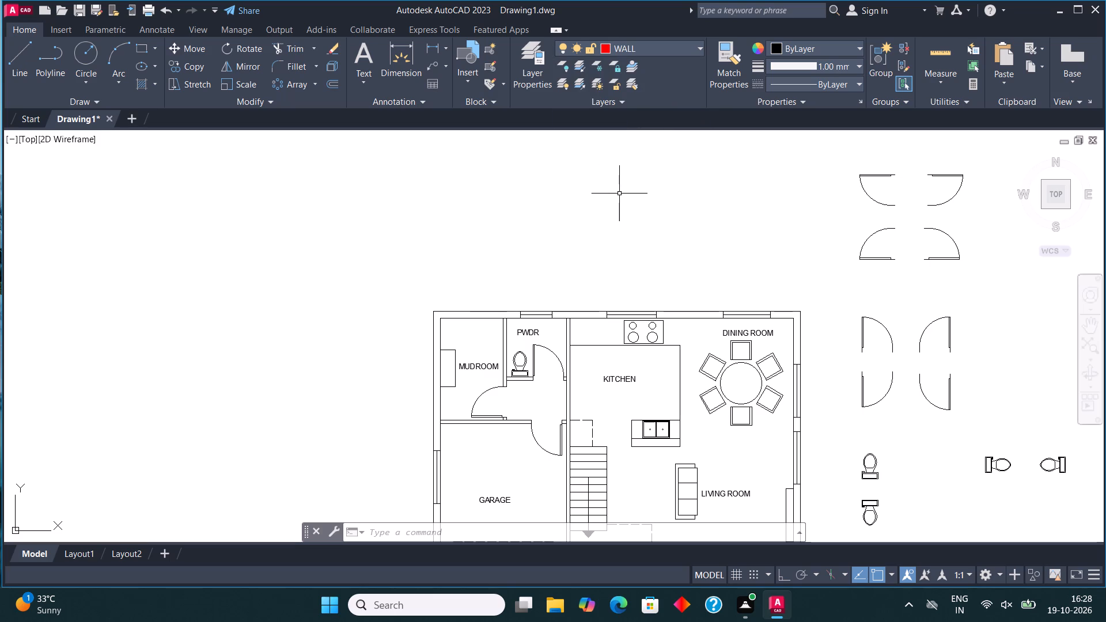
pyautogui.press('h')
pyautogui.press('Return')
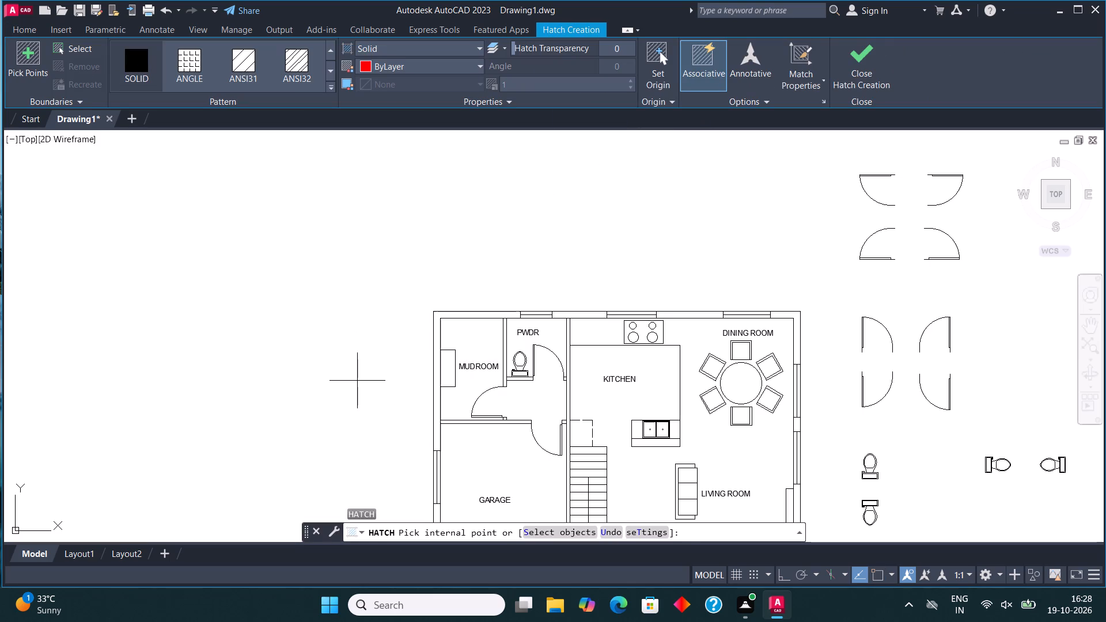
pyautogui.click(460, 313)
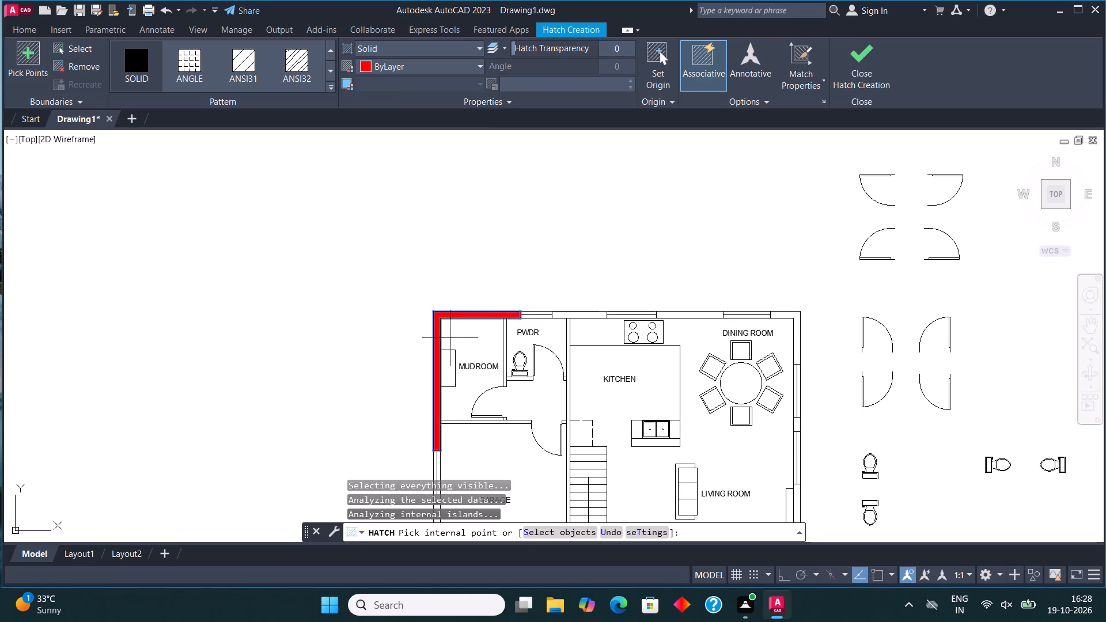
pyautogui.click(585, 313)
pyautogui.click(705, 313)
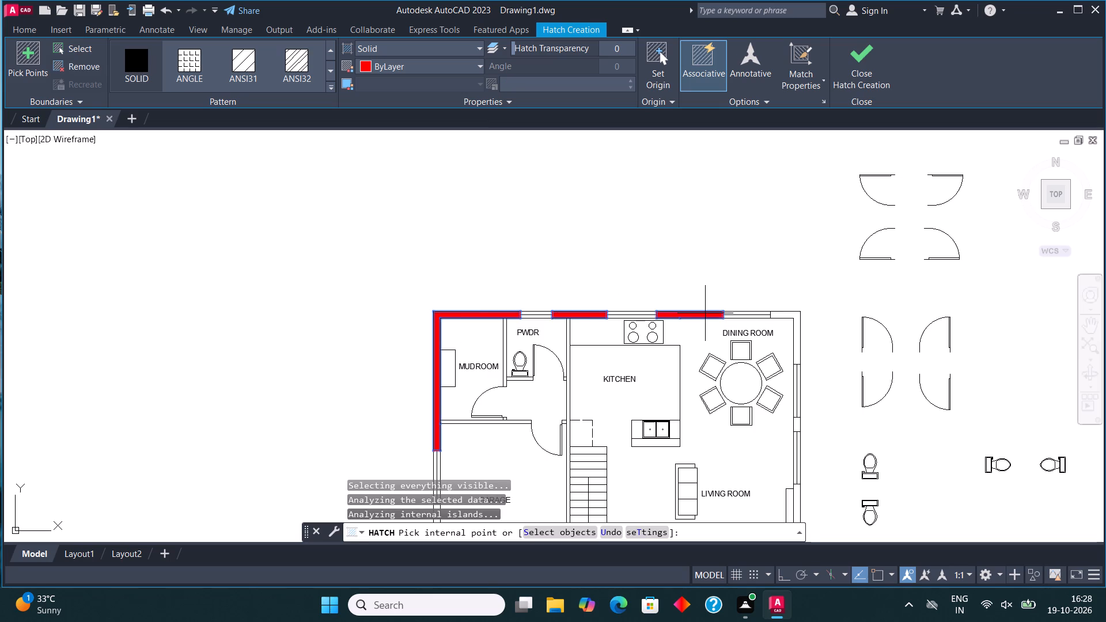
pyautogui.click(781, 314)
# Solid-hatch the garage's lower outer side wall below its window and the garage's front wall.
pyautogui.scroll(-2, 710, 255)
pyautogui.scroll(1, 611, 365)
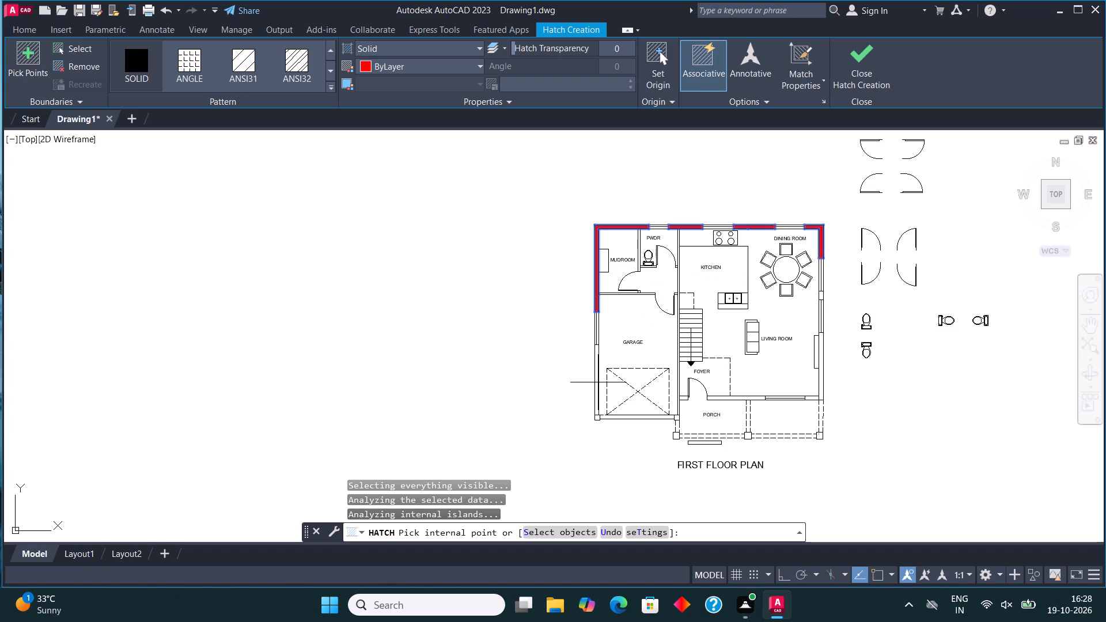
pyautogui.click(596, 381)
pyautogui.scroll(3, 665, 422)
pyautogui.click(641, 414)
# Solid-hatch the wall segments between the porch and the foyer and living room, plus the long interior wall beside the garage.
pyautogui.scroll(-1, 641, 414)
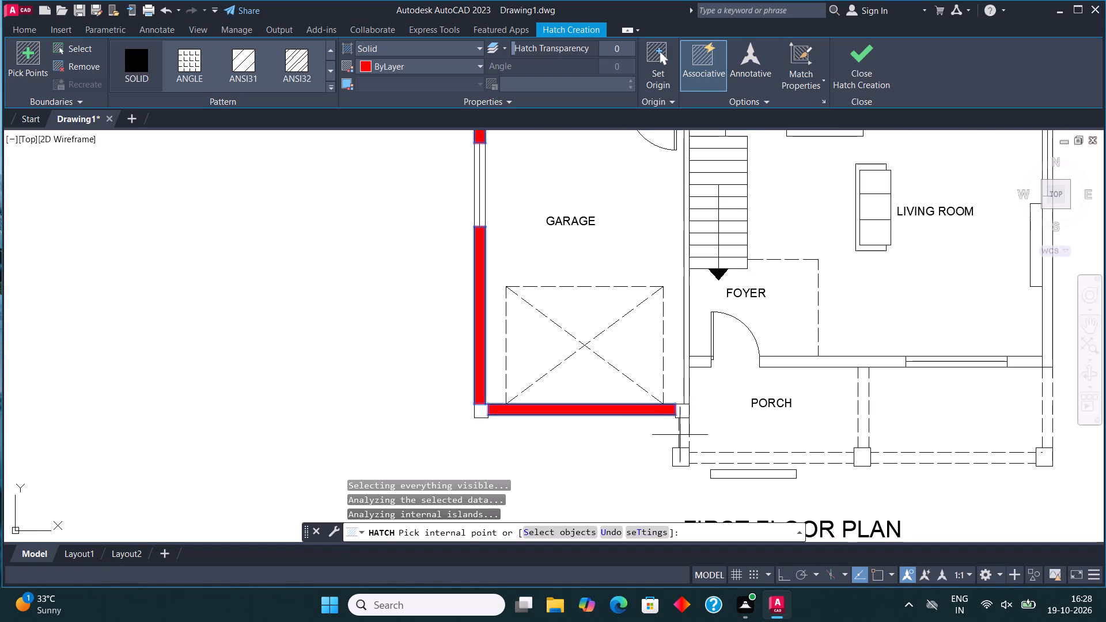
pyautogui.click(697, 365)
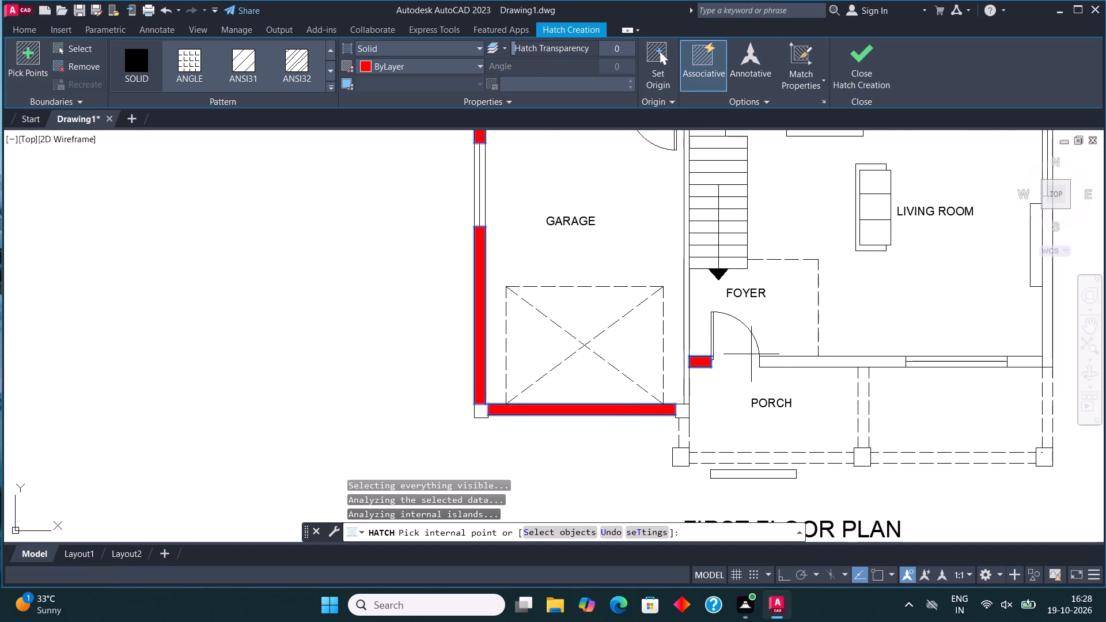
pyautogui.click(789, 360)
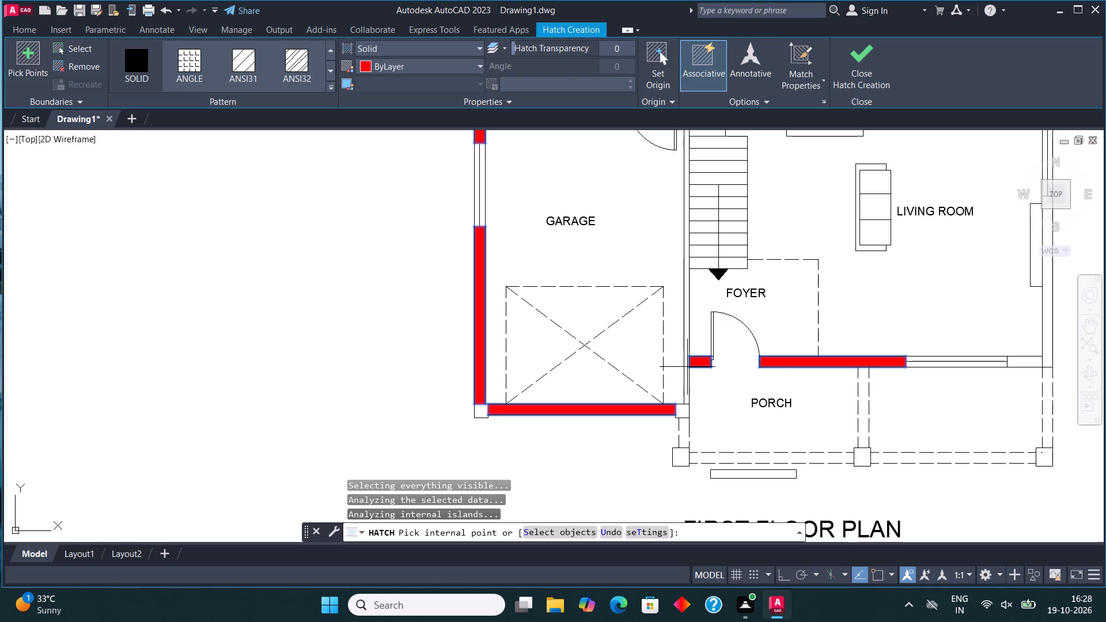
pyautogui.click(687, 367)
pyautogui.scroll(-2, 608, 368)
pyautogui.scroll(2, 781, 362)
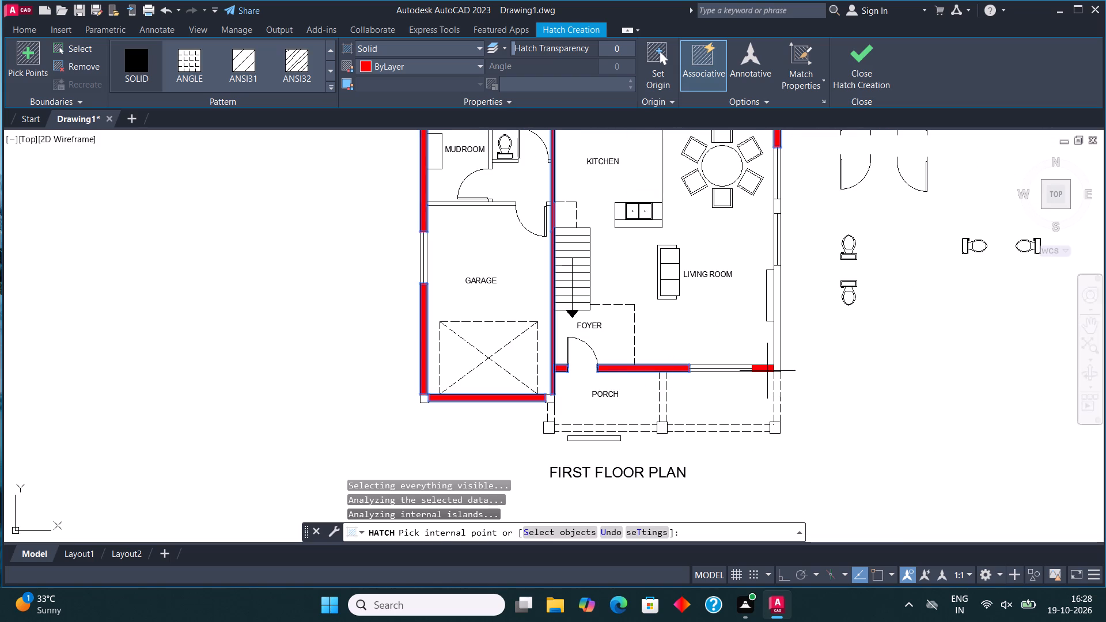
pyautogui.click(767, 371)
# Solid-hatch the living room's outer side wall and the short pier between its two windows, and finish the wall hatch.
pyautogui.click(778, 346)
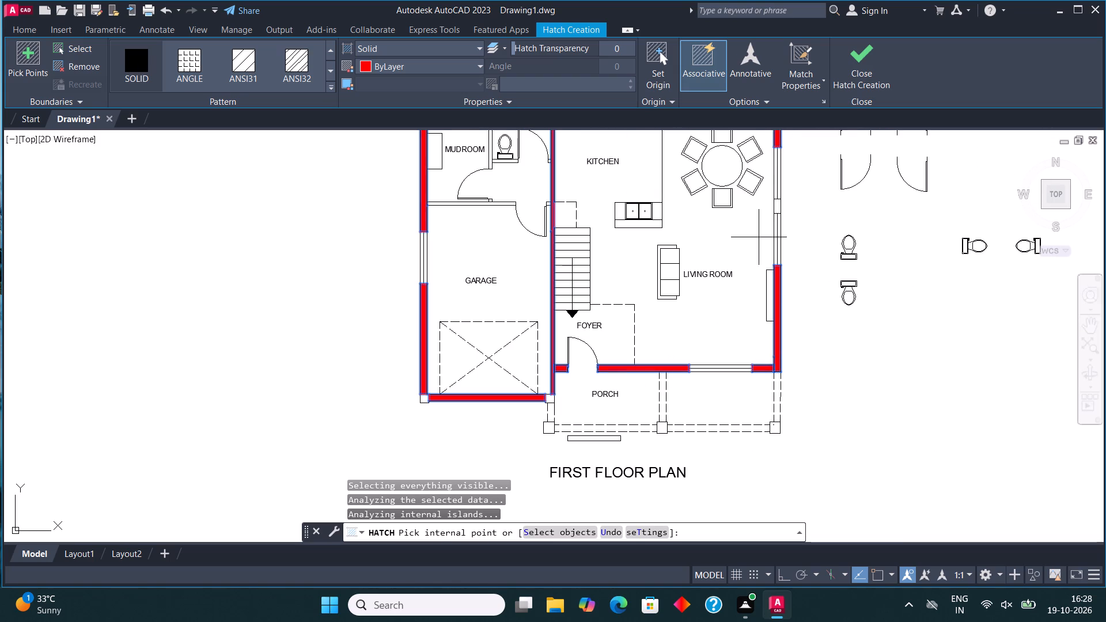
pyautogui.click(778, 206)
pyautogui.scroll(-2, 729, 366)
pyautogui.scroll(3, 739, 302)
pyautogui.scroll(-2, 639, 354)
pyautogui.moveTo(603, 310); pyautogui.dragTo(566, 289, button='middle')
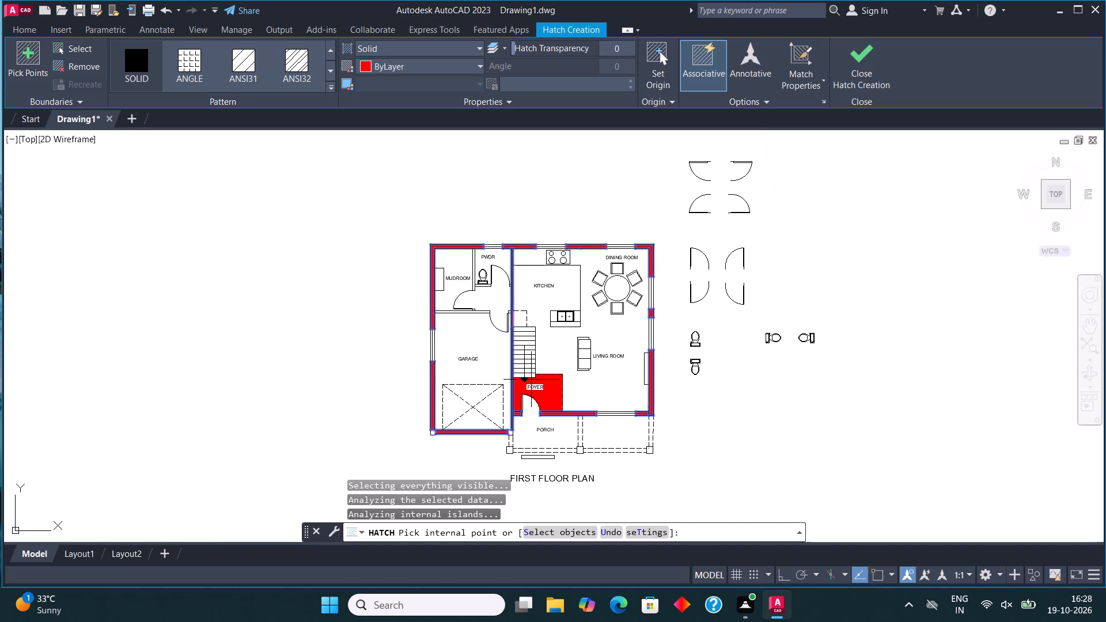
pyautogui.click(877, 59)
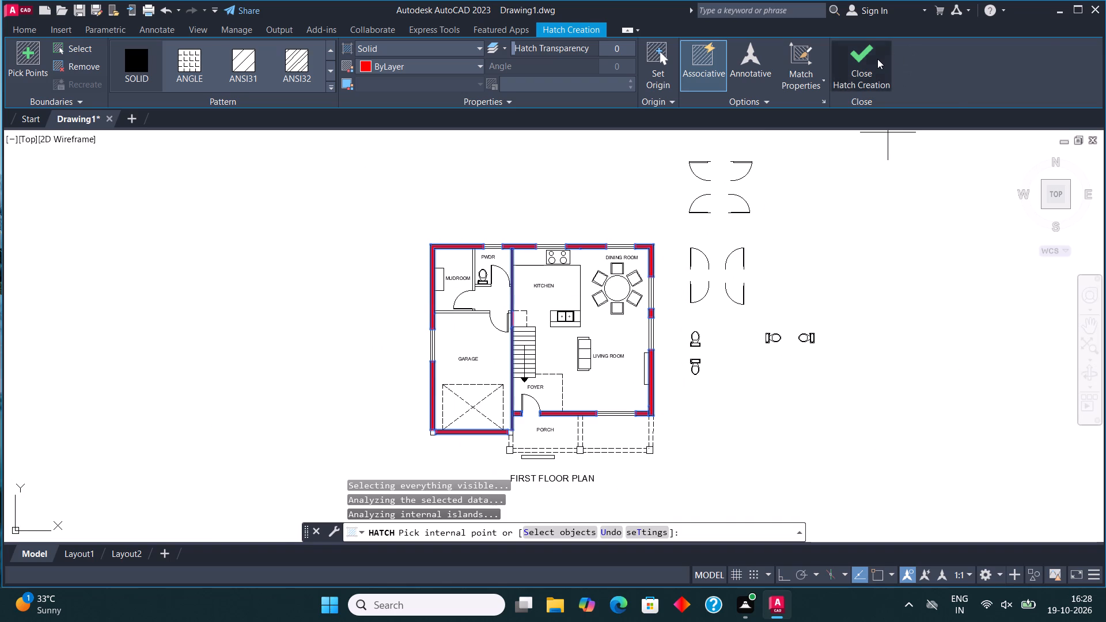
pyautogui.scroll(2, 526, 397)
pyautogui.scroll(-2, 526, 397)
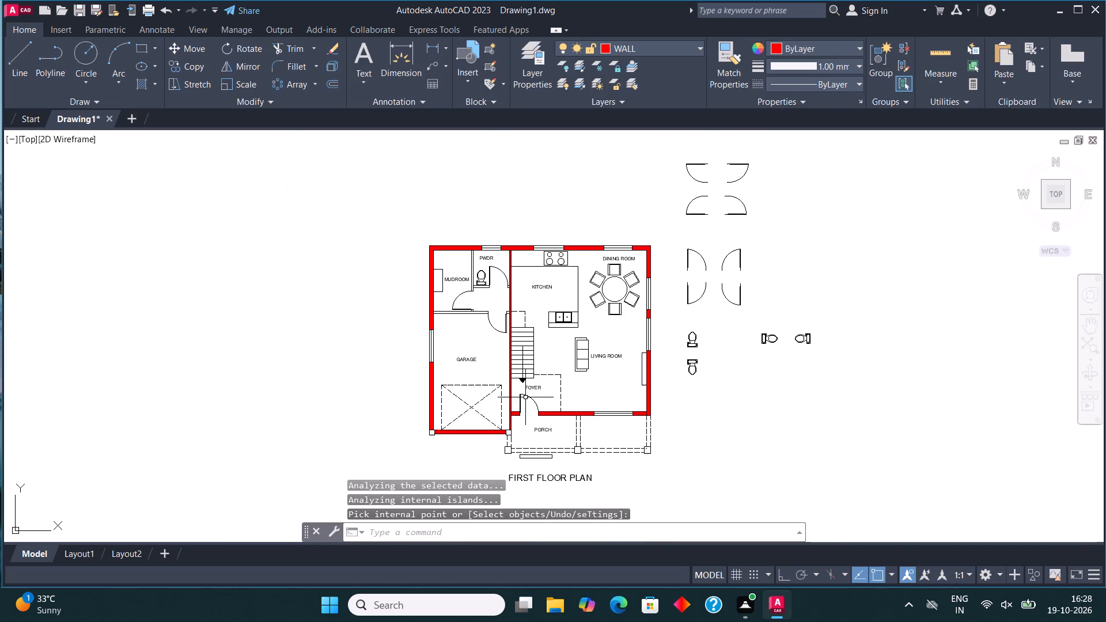
# Create a new layer named COLUMN and set its colour to muted red, index 13.
pyautogui.click(539, 54)
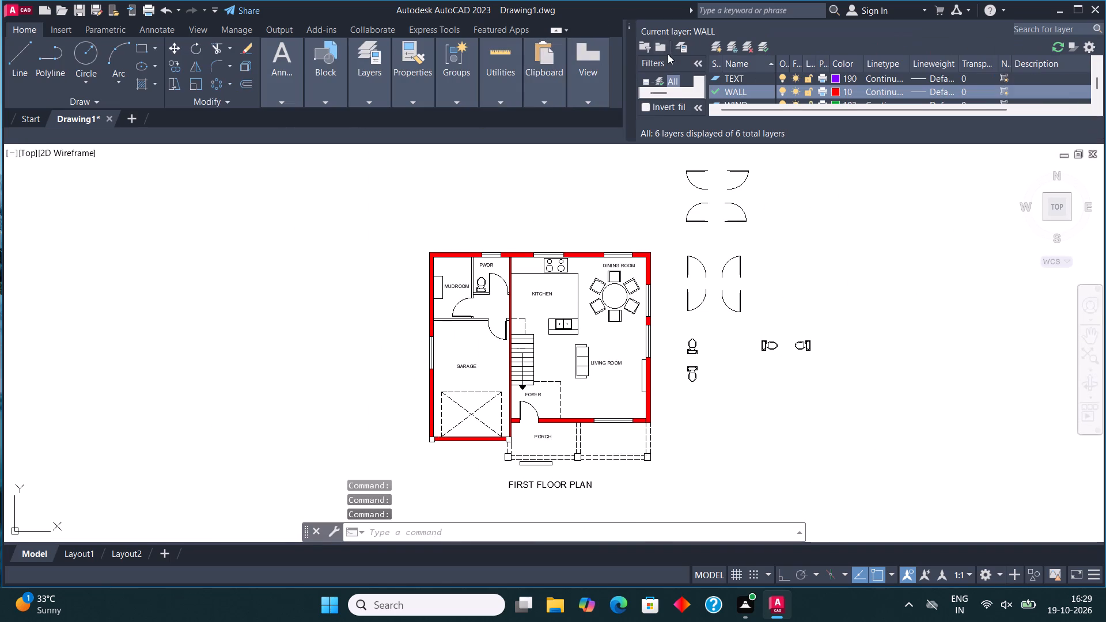
pyautogui.click(713, 52)
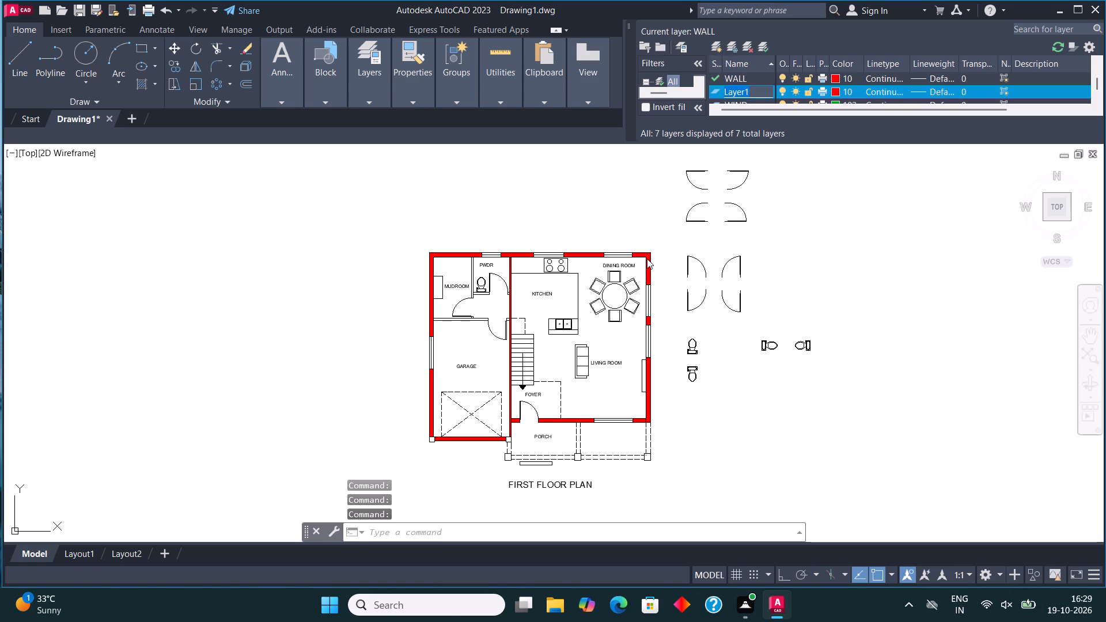
pyautogui.write('COLUM')
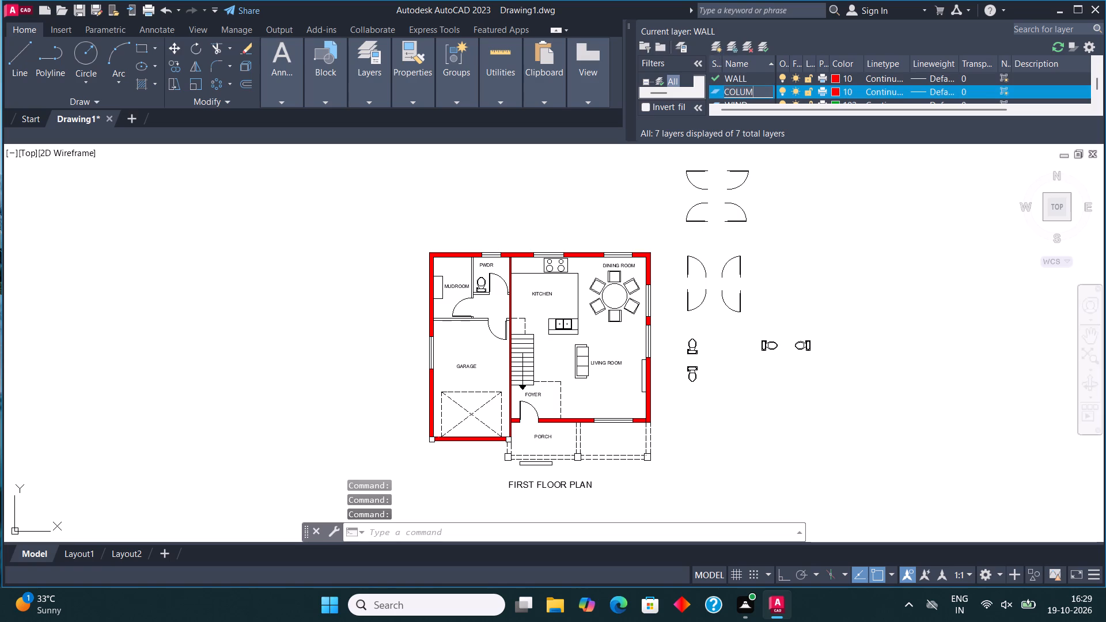
pyautogui.press('n')
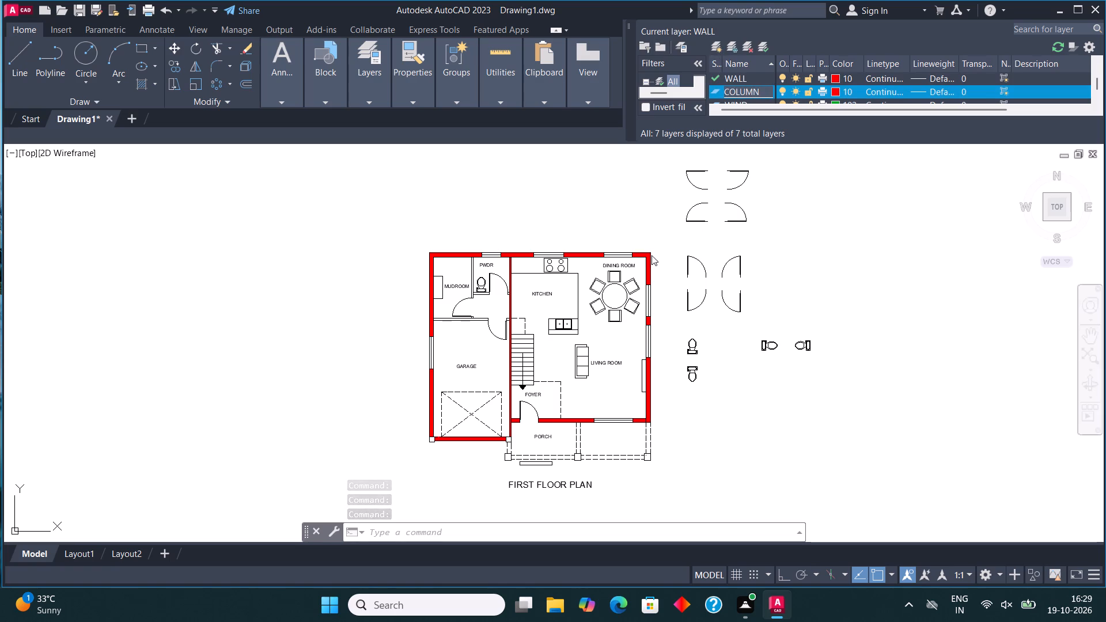
pyautogui.click(838, 93)
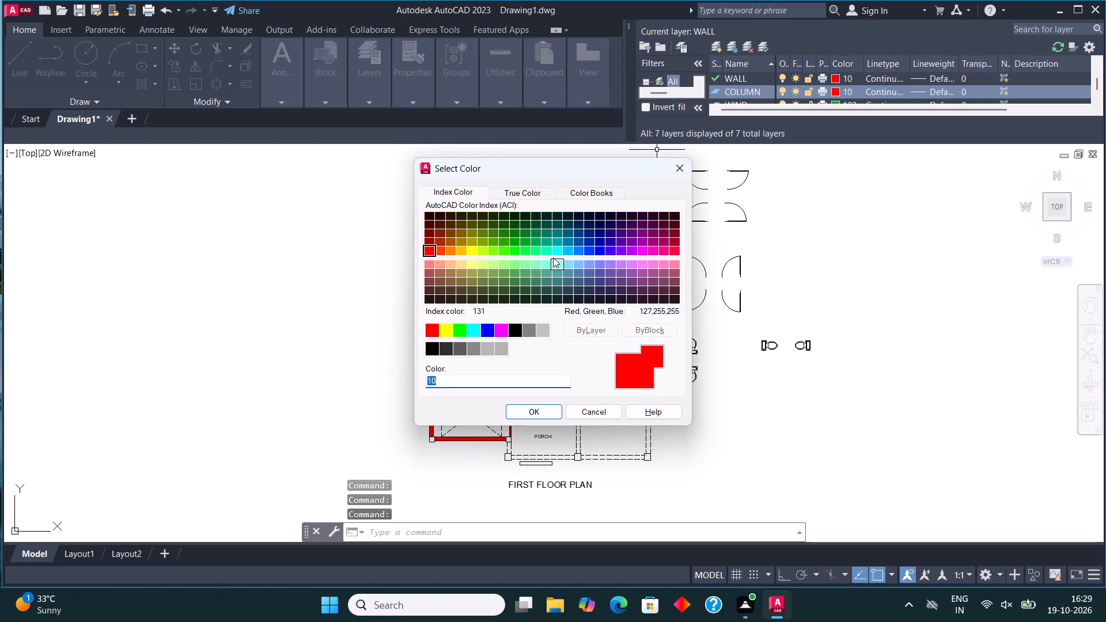
pyautogui.click(430, 268)
pyautogui.click(535, 417)
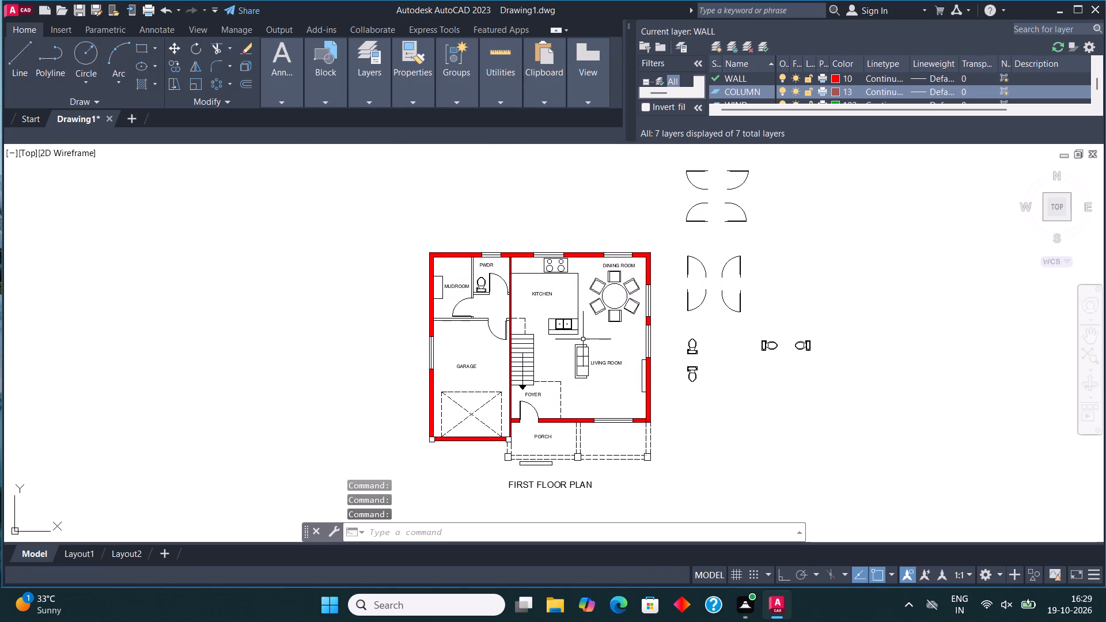
pyautogui.scroll(3, 442, 435)
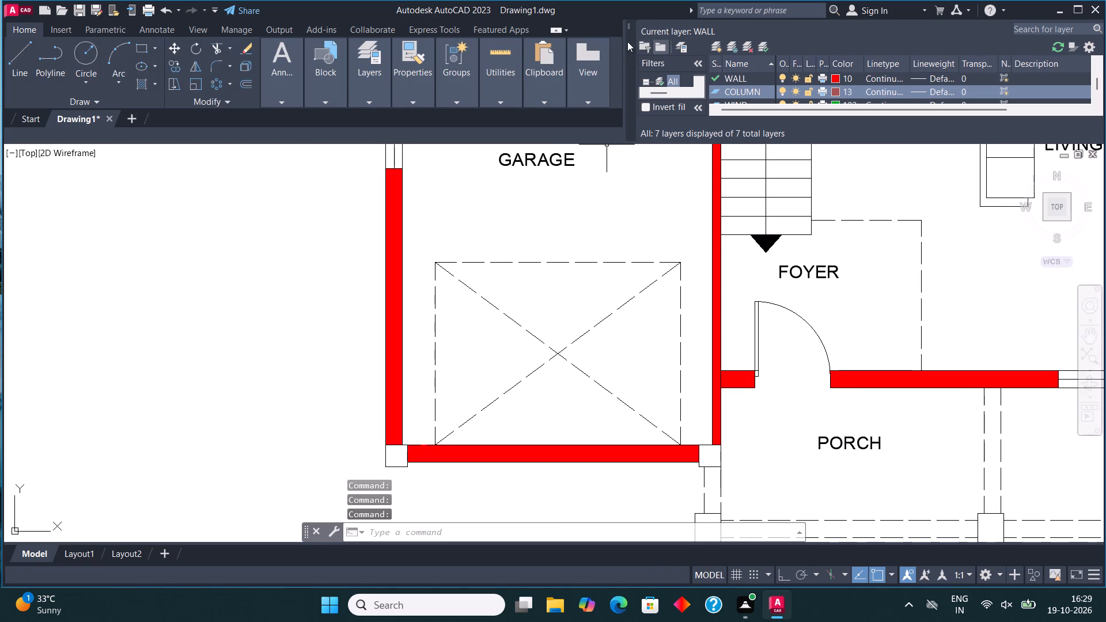
pyautogui.click(630, 26)
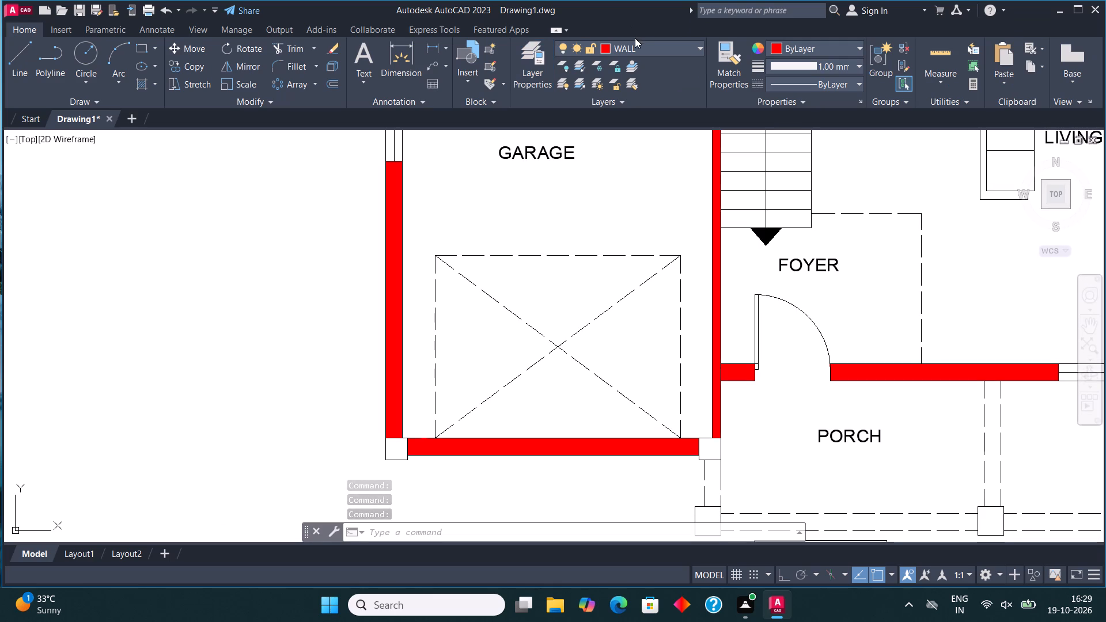
# Make COLUMN the current layer and solid-hatch the two garage front corner columns and the three porch columns.
pyautogui.click(640, 45)
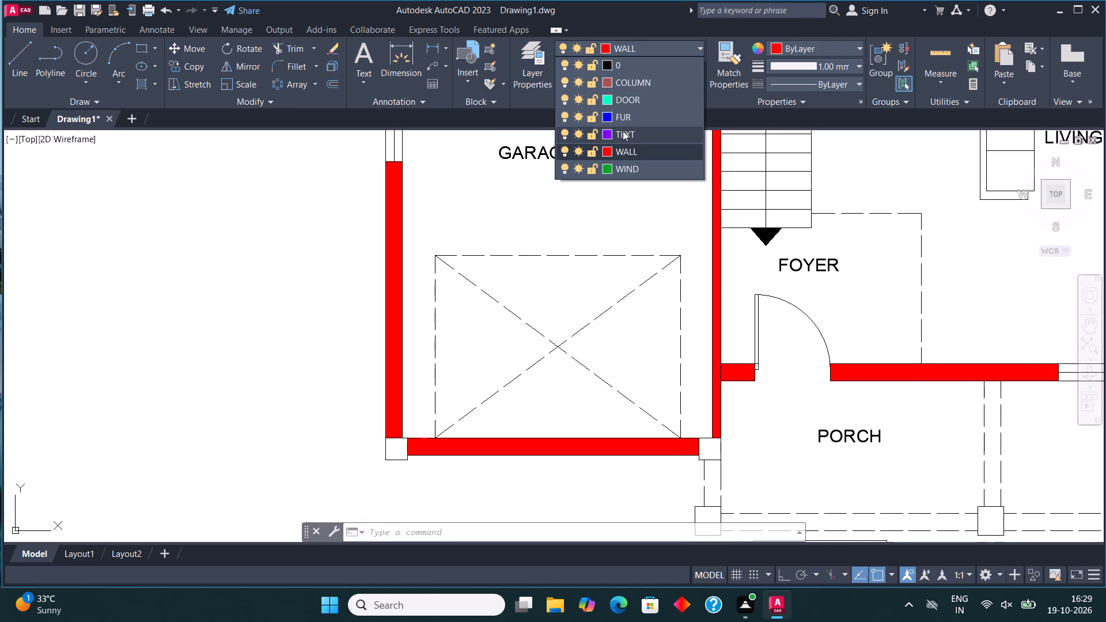
pyautogui.click(622, 82)
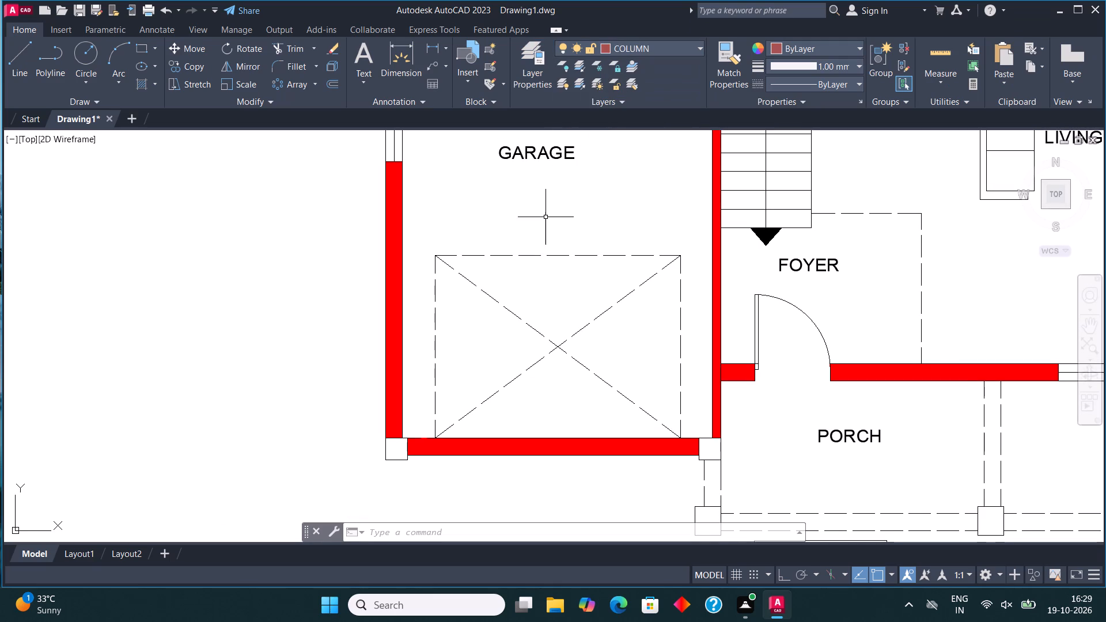
pyautogui.press('h')
pyautogui.press('Return')
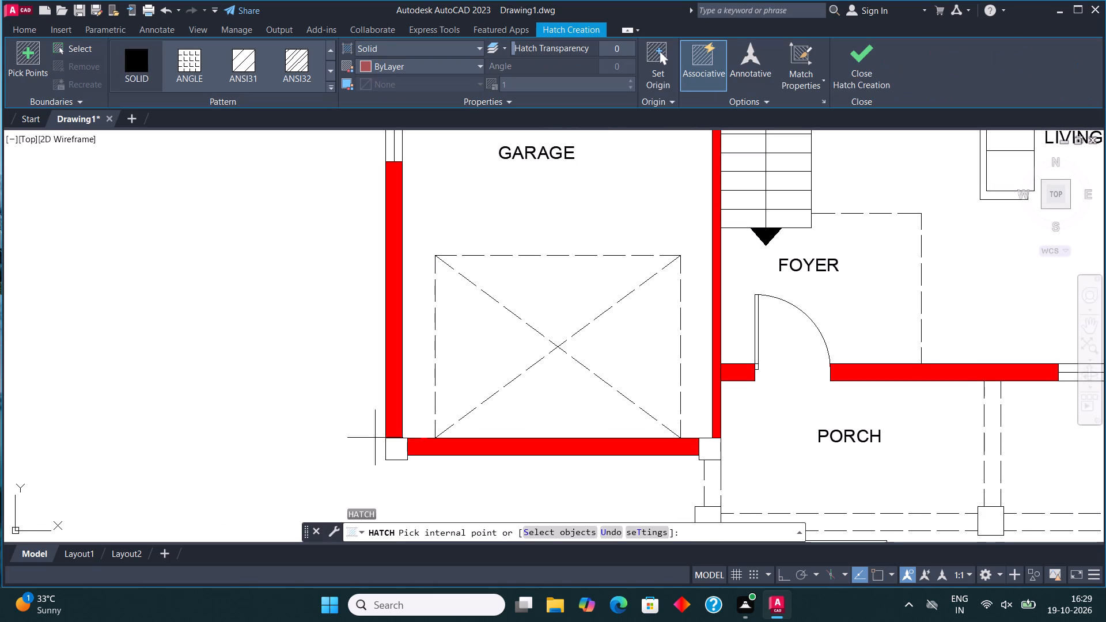
pyautogui.click(399, 454)
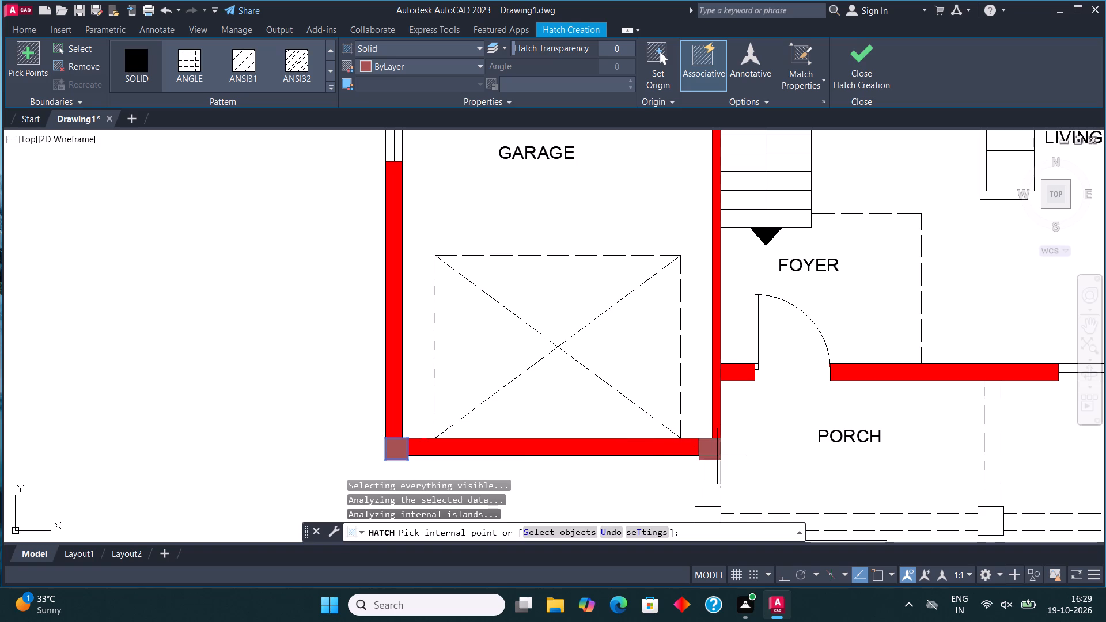
pyautogui.click(717, 456)
pyautogui.scroll(-3, 592, 350)
pyautogui.scroll(2, 720, 381)
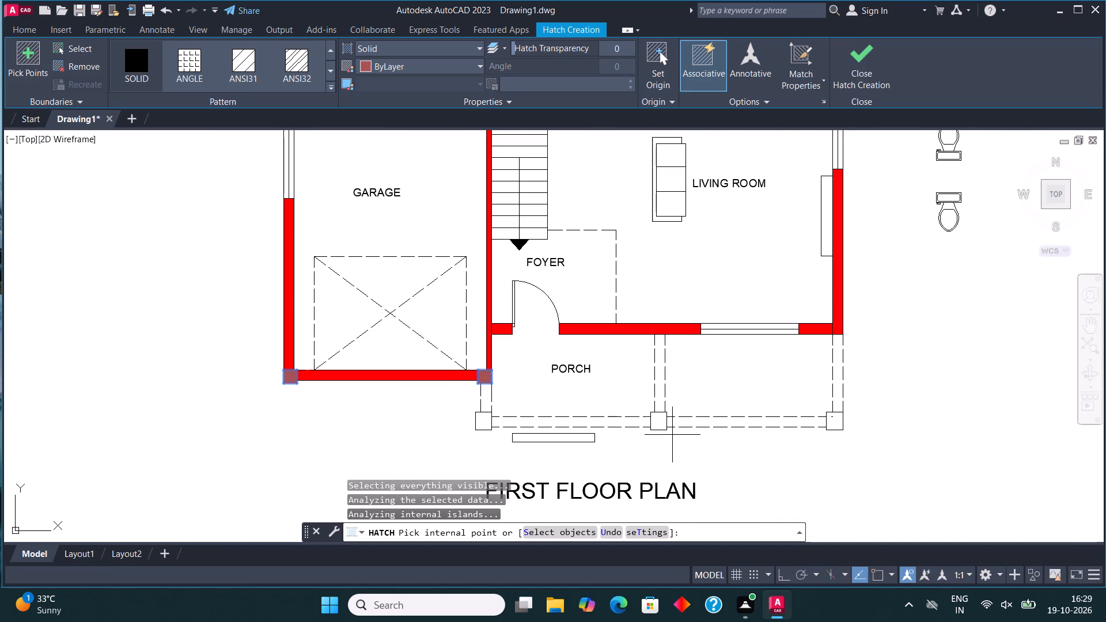
pyautogui.click(661, 418)
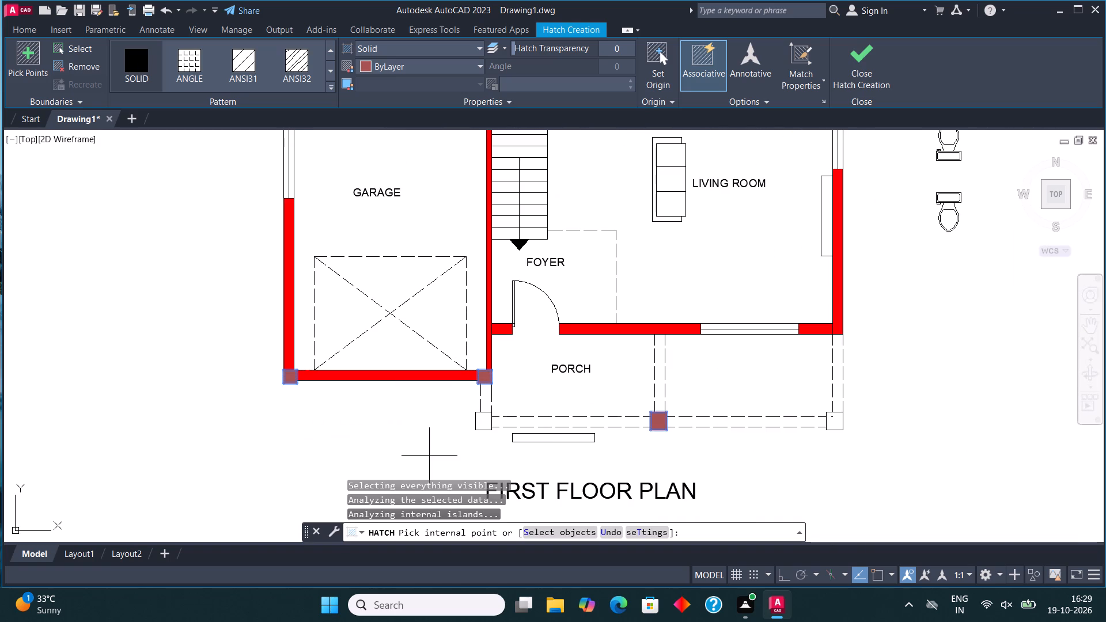
pyautogui.click(487, 422)
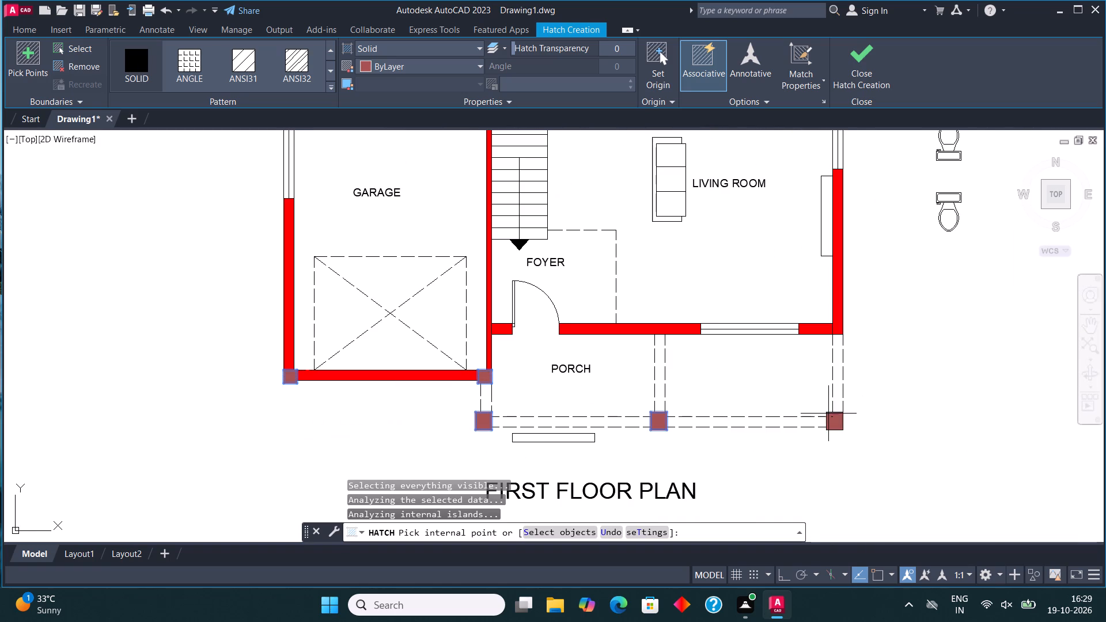
pyautogui.click(832, 416)
pyautogui.click(842, 65)
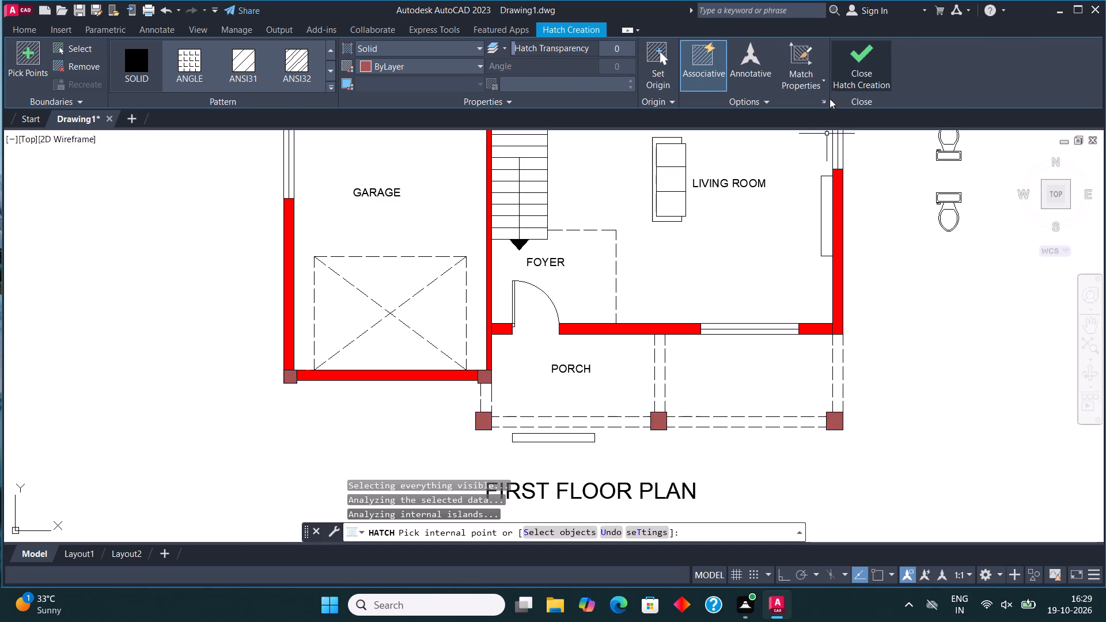
# Change the COLUMN layer's colour to magenta, index 220.
pyautogui.scroll(-3, 663, 313)
pyautogui.middleClick(632, 329)
pyautogui.scroll(3, 629, 329)
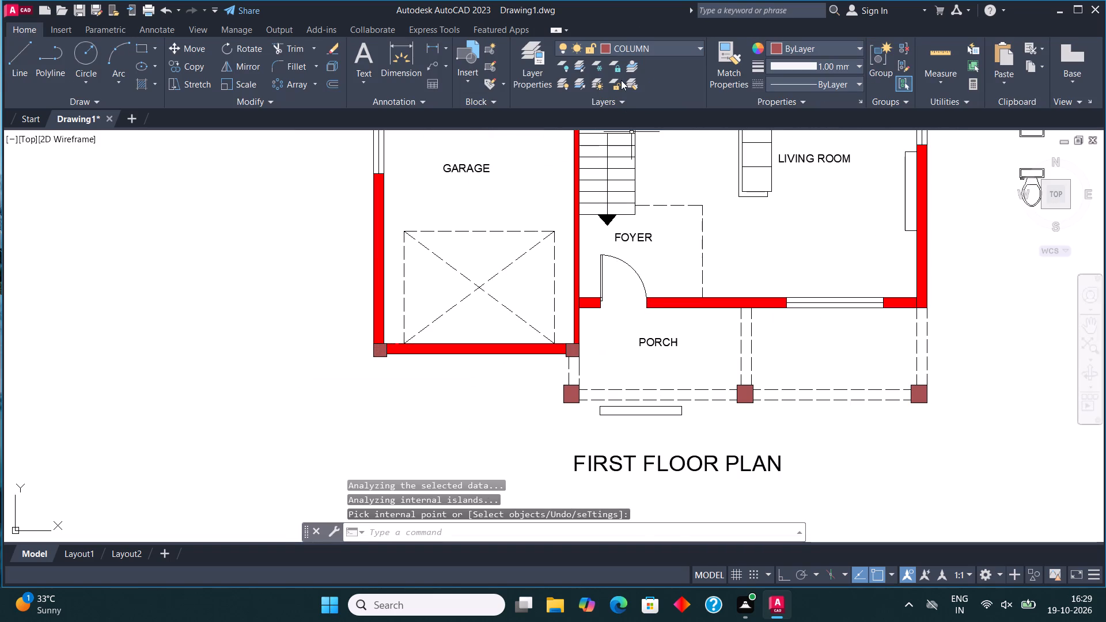
pyautogui.click(630, 47)
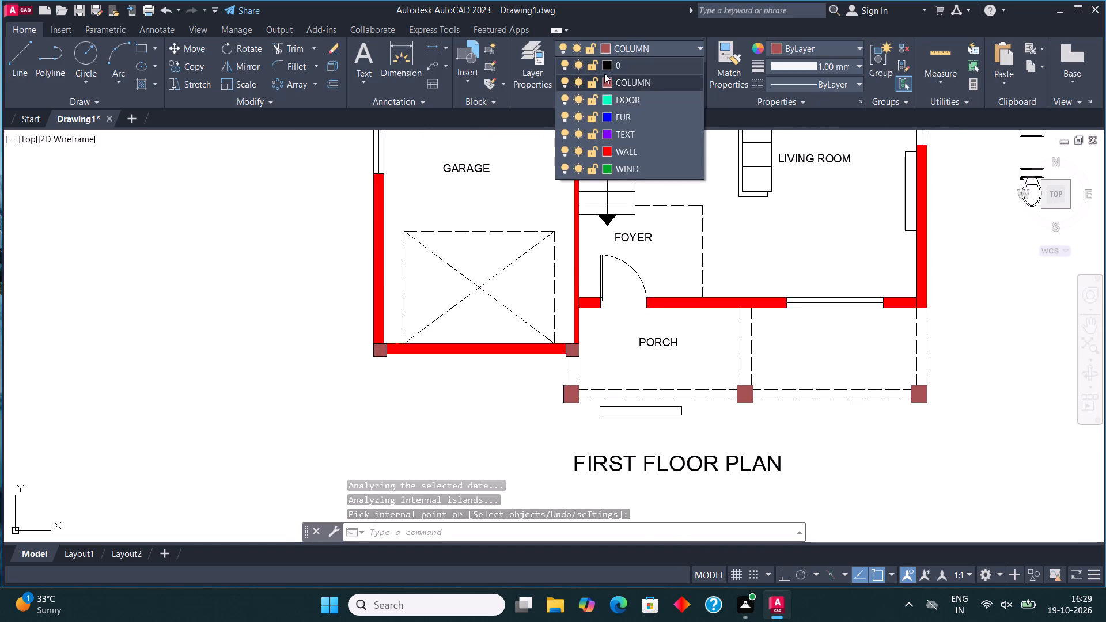
pyautogui.click(608, 81)
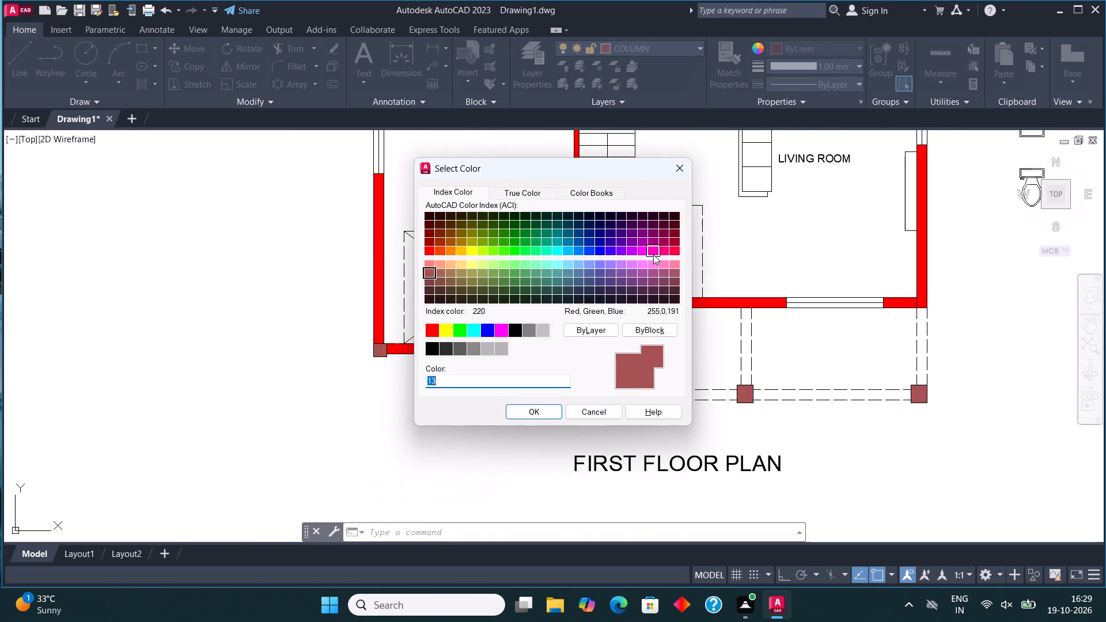
pyautogui.click(654, 255)
pyautogui.click(532, 404)
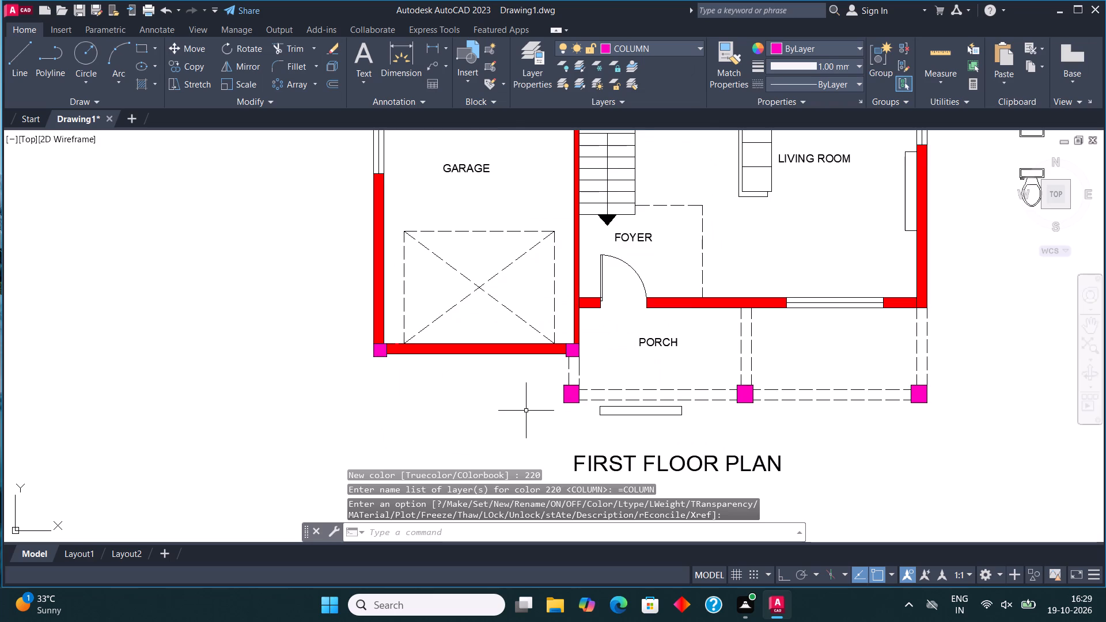
pyautogui.scroll(-1, 526, 411)
pyautogui.press('Escape')
# Move all the dashed beam lines around and across the porch, including the short pair beside the garage, to the WALL layer.
pyautogui.scroll(1, 679, 375)
pyautogui.click(679, 373)
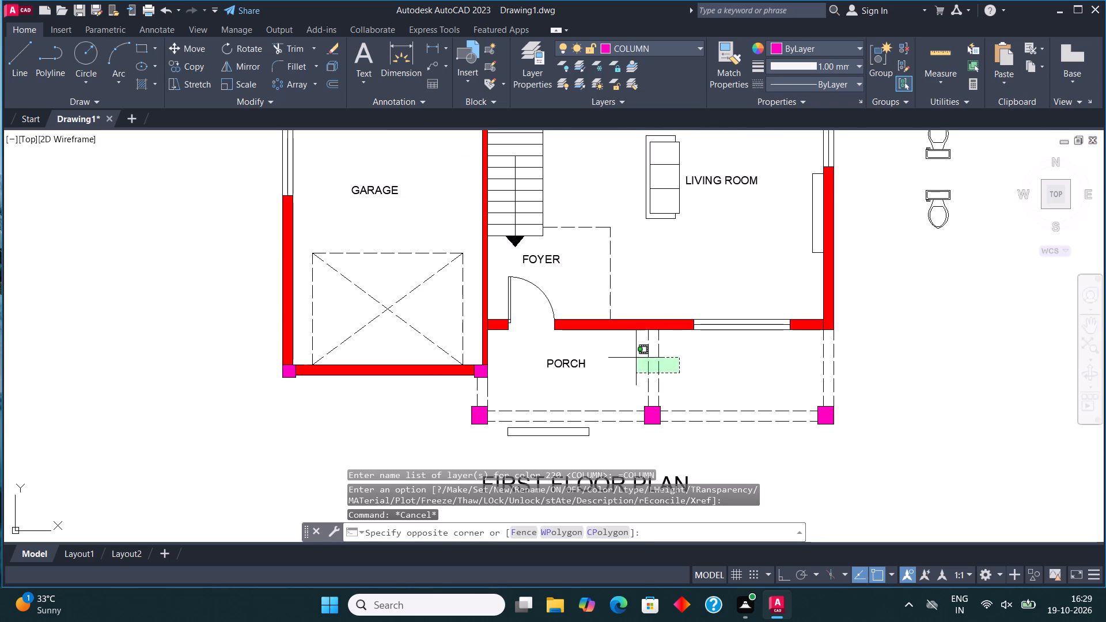
pyautogui.click(635, 356)
pyautogui.click(762, 456)
pyautogui.click(726, 399)
pyautogui.click(847, 371)
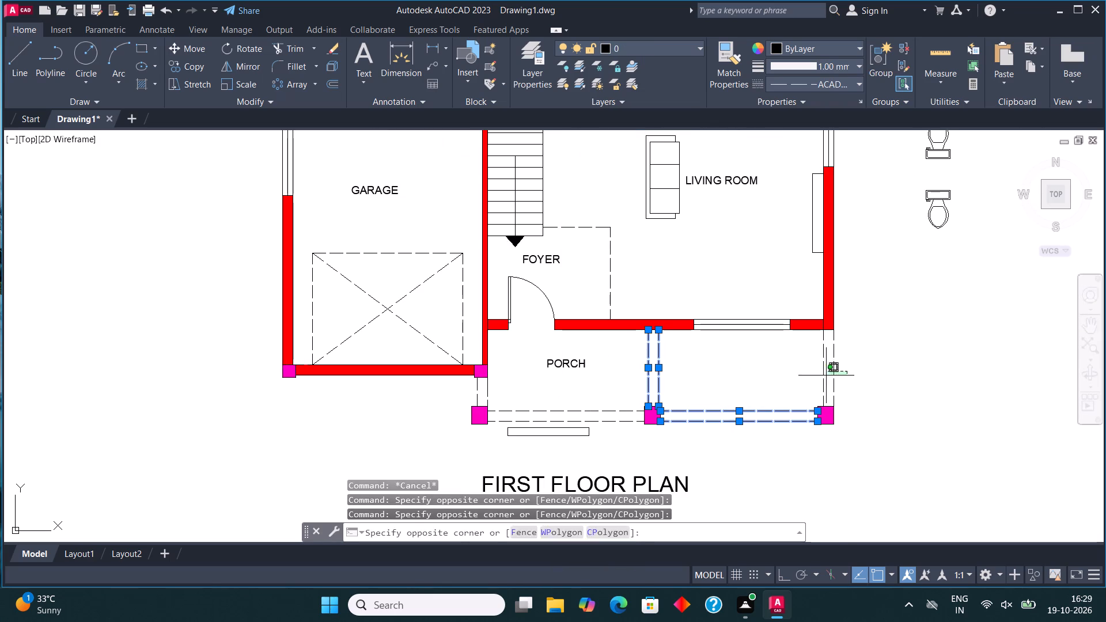
pyautogui.click(825, 376)
pyautogui.click(627, 443)
pyautogui.click(616, 399)
pyautogui.click(851, 361)
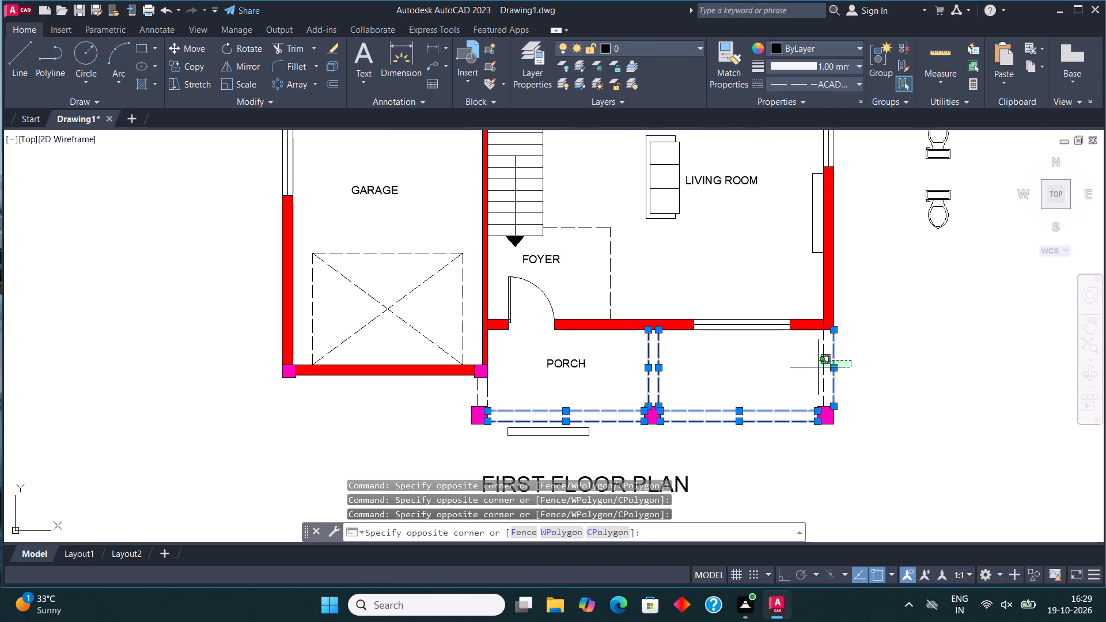
pyautogui.click(784, 373)
pyautogui.click(499, 392)
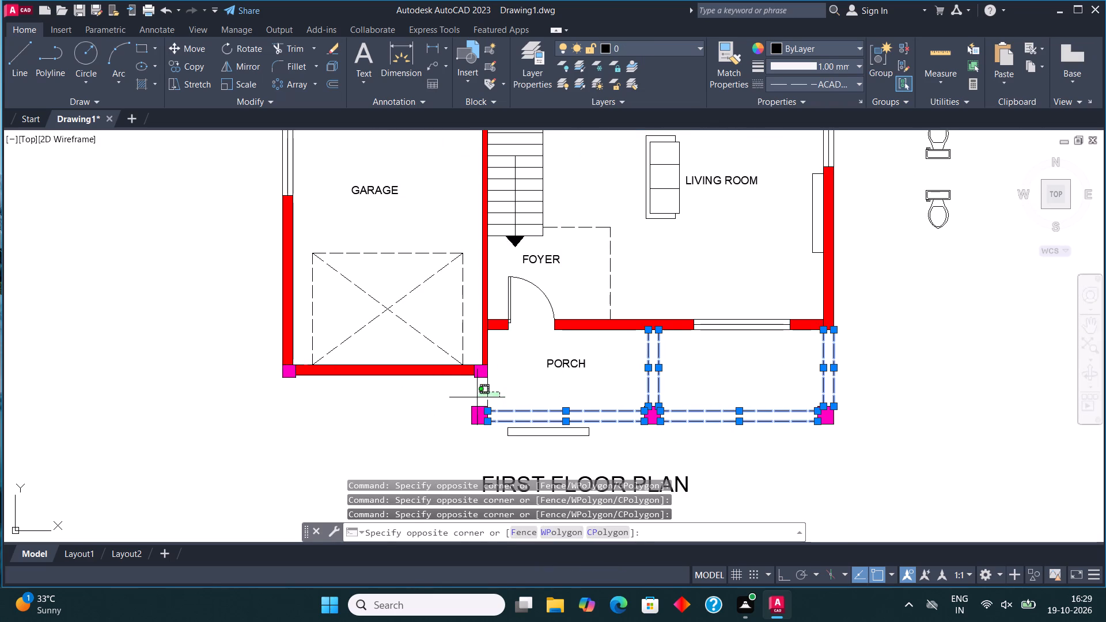
pyautogui.click(457, 399)
pyautogui.scroll(4, 483, 380)
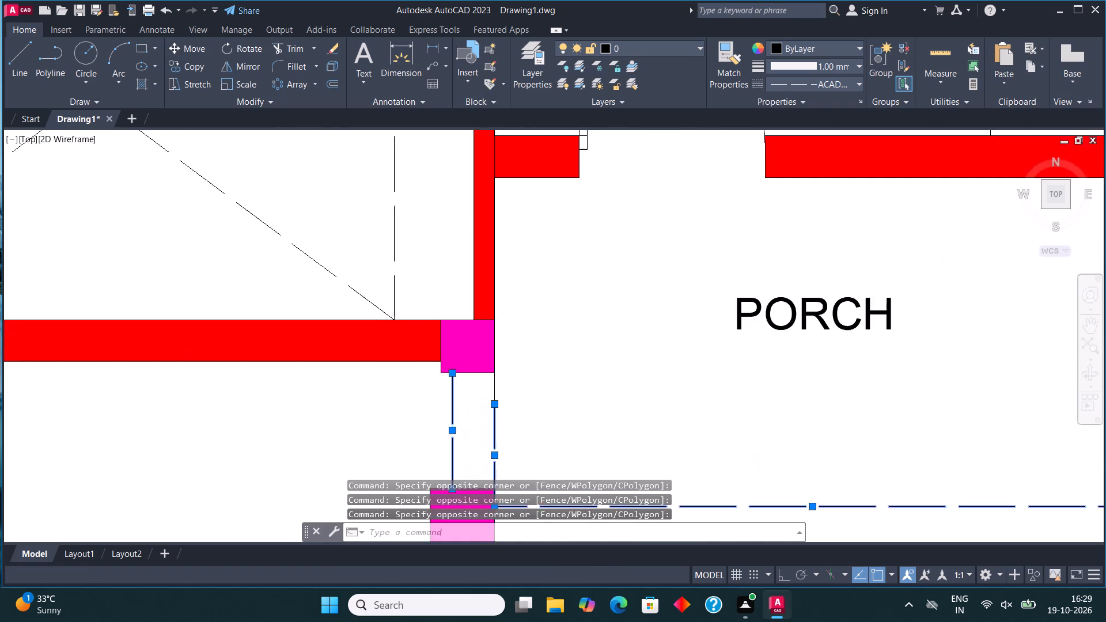
pyautogui.click(563, 393)
pyautogui.click(478, 404)
pyautogui.scroll(-4, 482, 406)
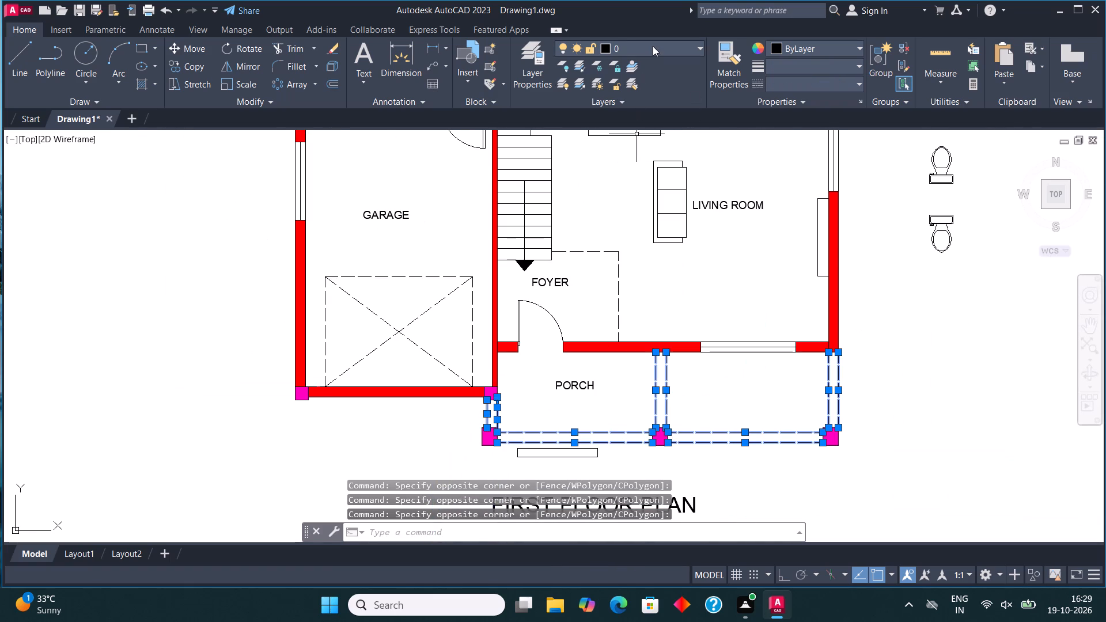
pyautogui.click(653, 46)
pyautogui.click(650, 156)
pyautogui.scroll(-1, 529, 366)
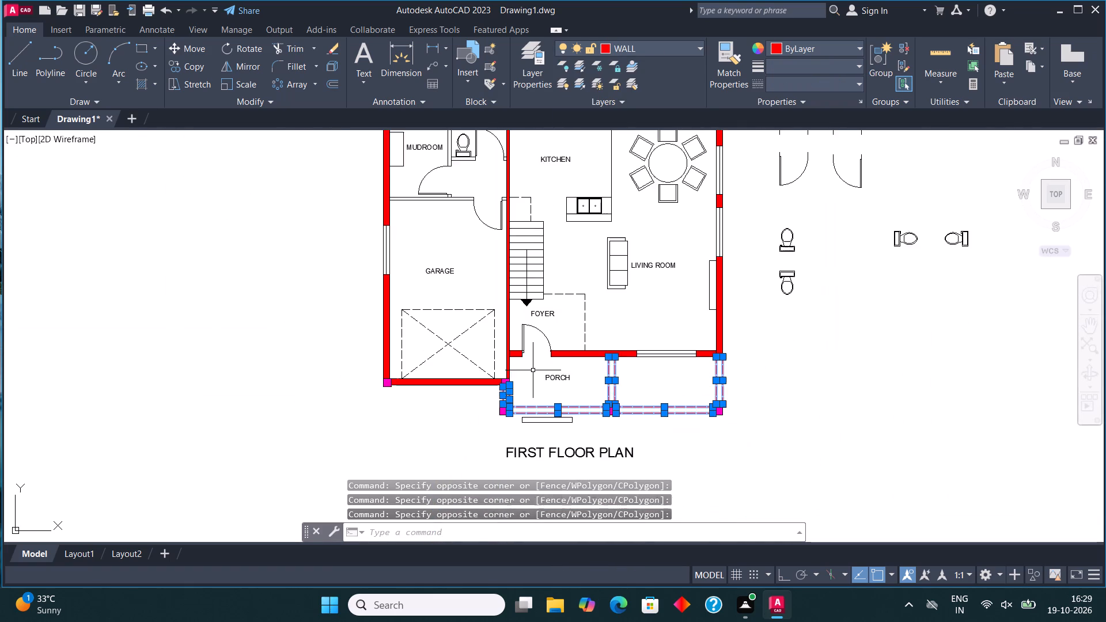
pyautogui.press('Escape')
# Move the living room's front window, facing the porch, to the WIND layer.
pyautogui.scroll(3, 616, 371)
pyautogui.click(618, 343)
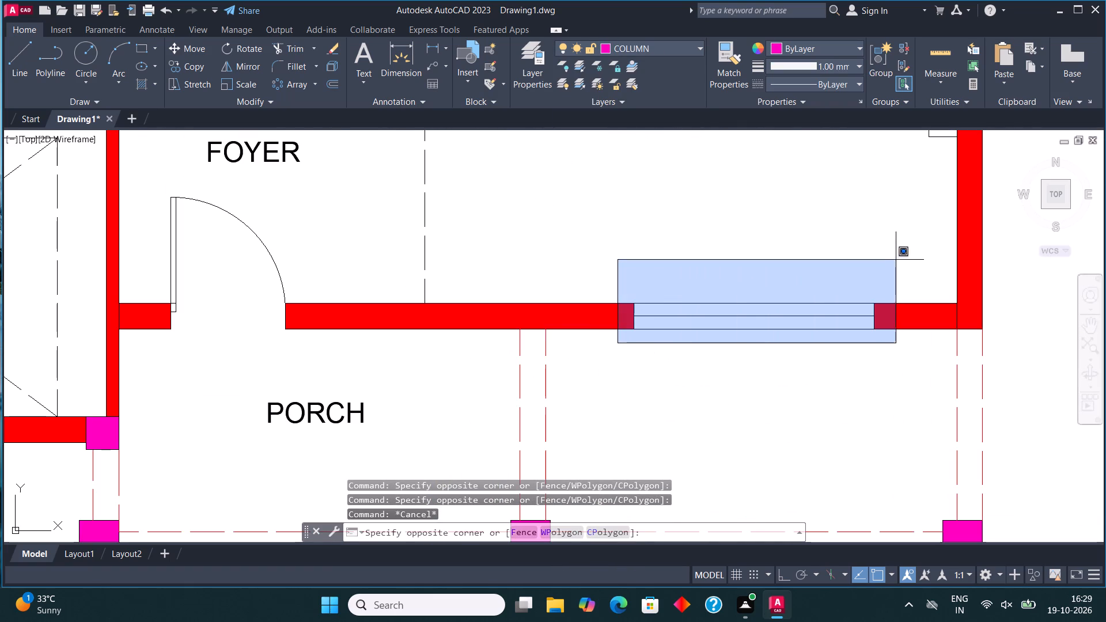
pyautogui.click(897, 261)
pyautogui.click(636, 51)
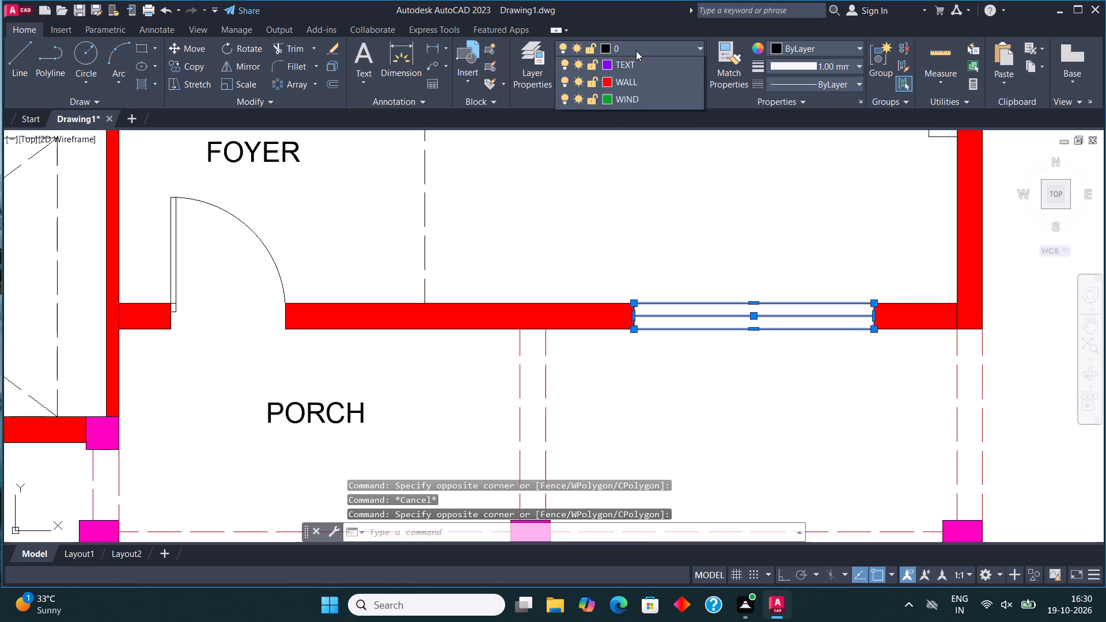
pyautogui.click(644, 165)
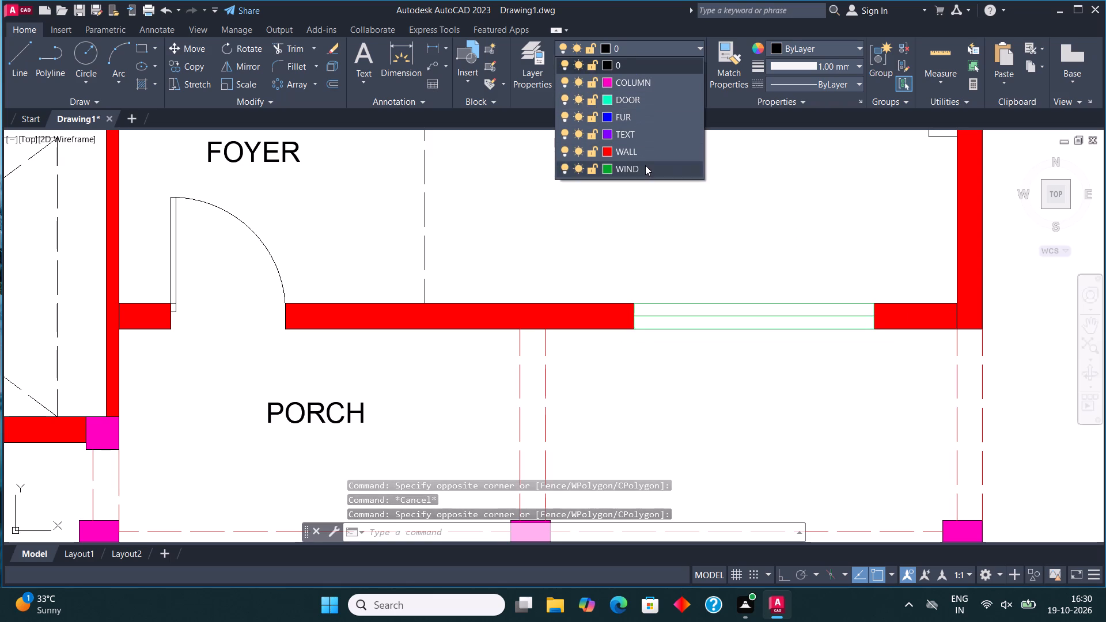
pyautogui.scroll(-2, 618, 296)
pyautogui.press('Escape')
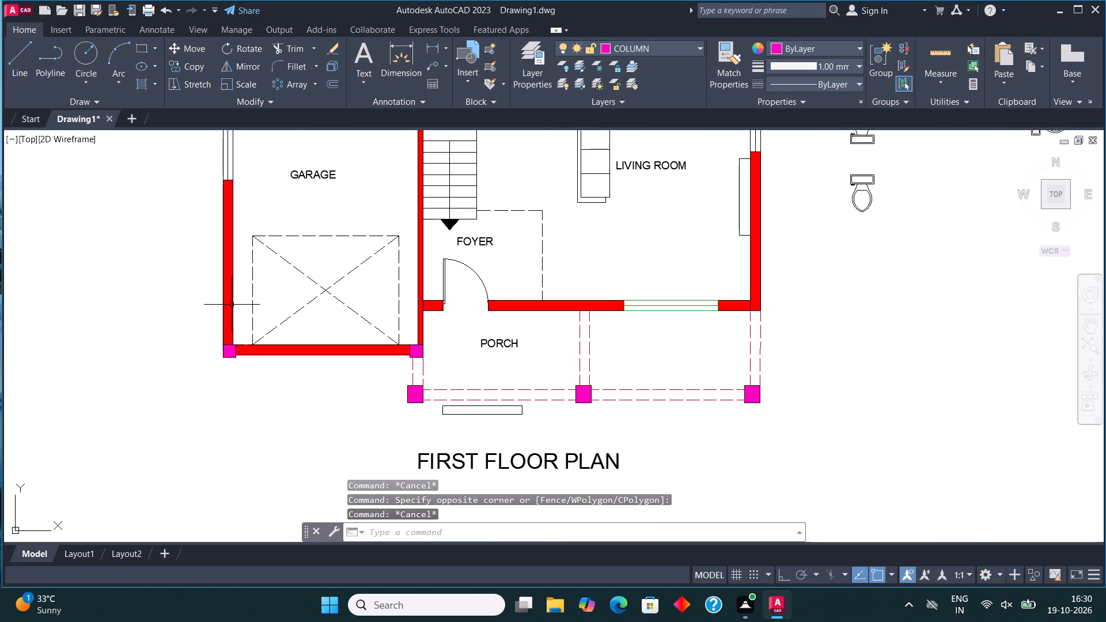
# Move the window in the garage's outer side wall to the WIND layer.
pyautogui.scroll(-2, 521, 266)
pyautogui.scroll(4, 420, 208)
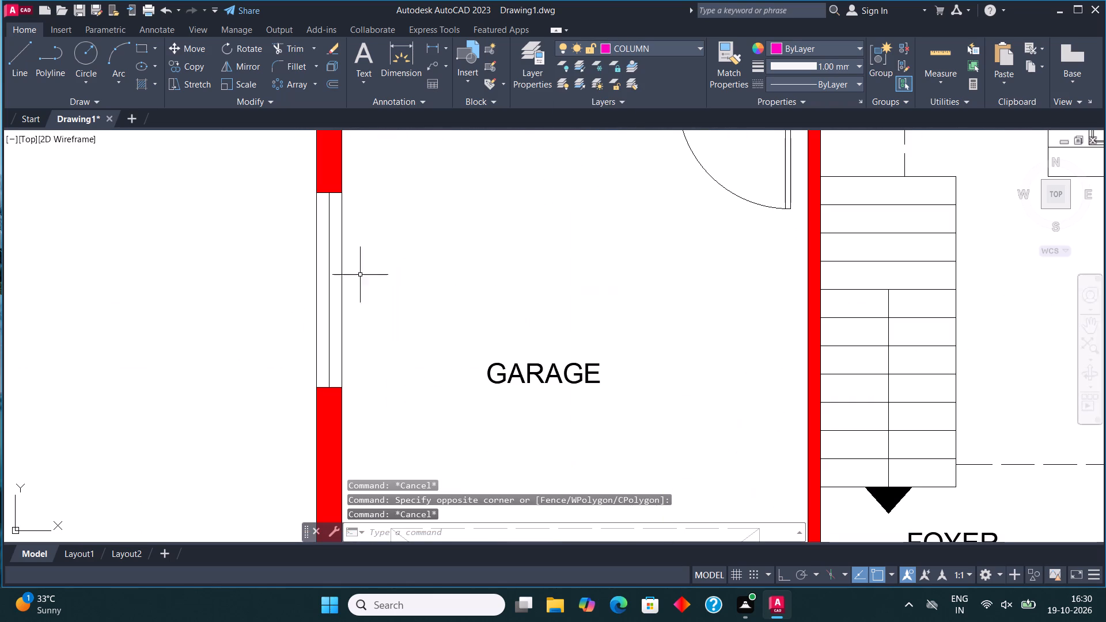
pyautogui.click(300, 403)
pyautogui.click(349, 194)
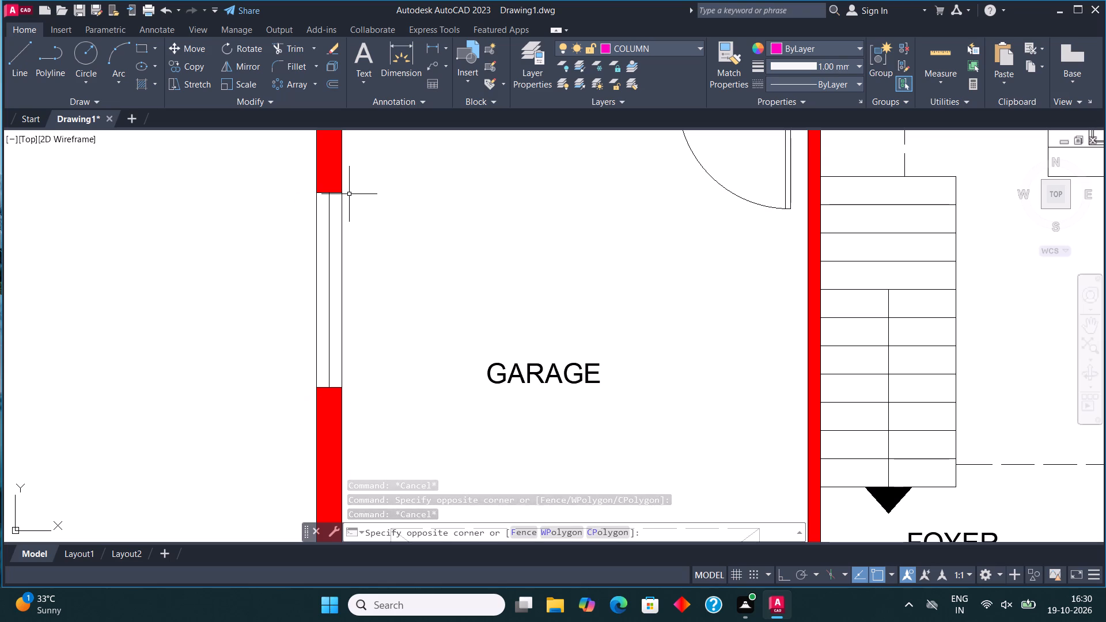
pyautogui.click(309, 395)
pyautogui.click(372, 187)
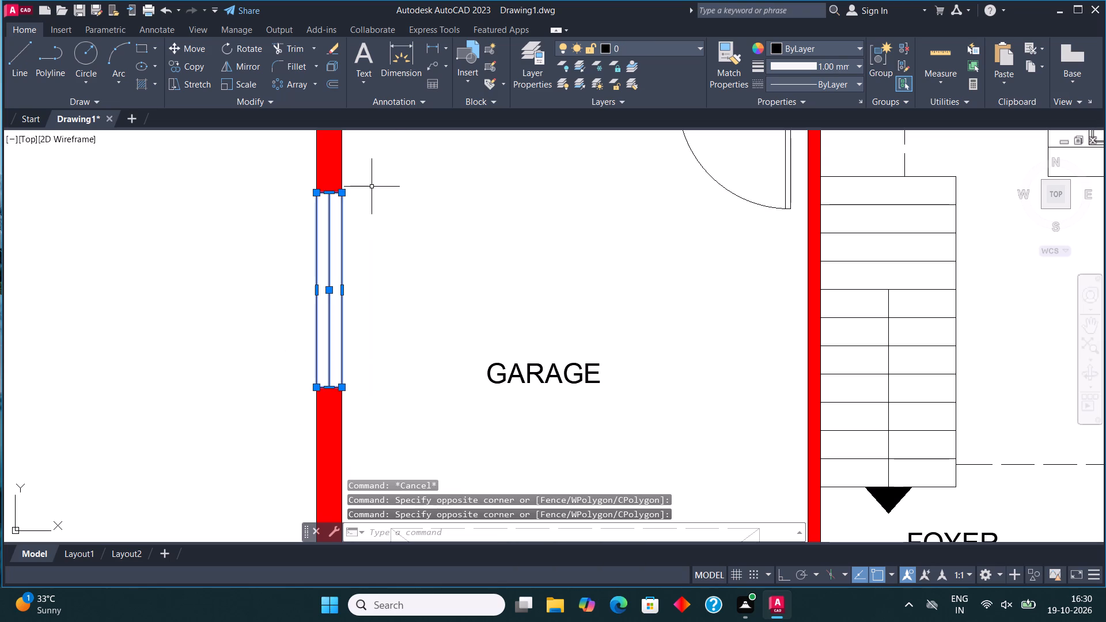
pyautogui.click(617, 43)
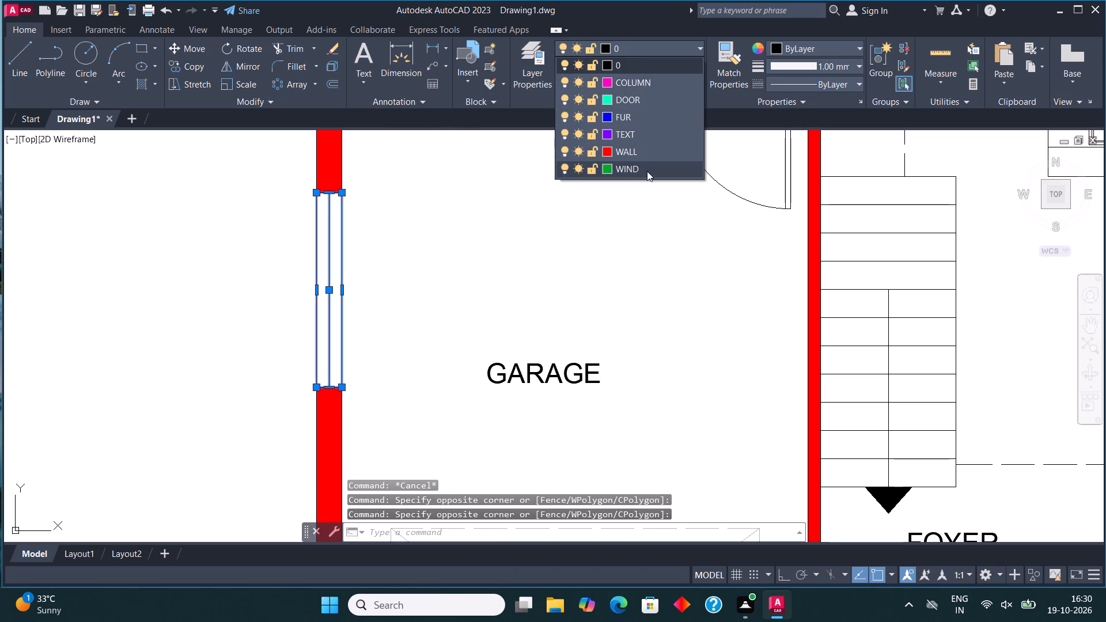
pyautogui.click(647, 171)
pyautogui.scroll(-4, 564, 318)
pyautogui.scroll(3, 586, 220)
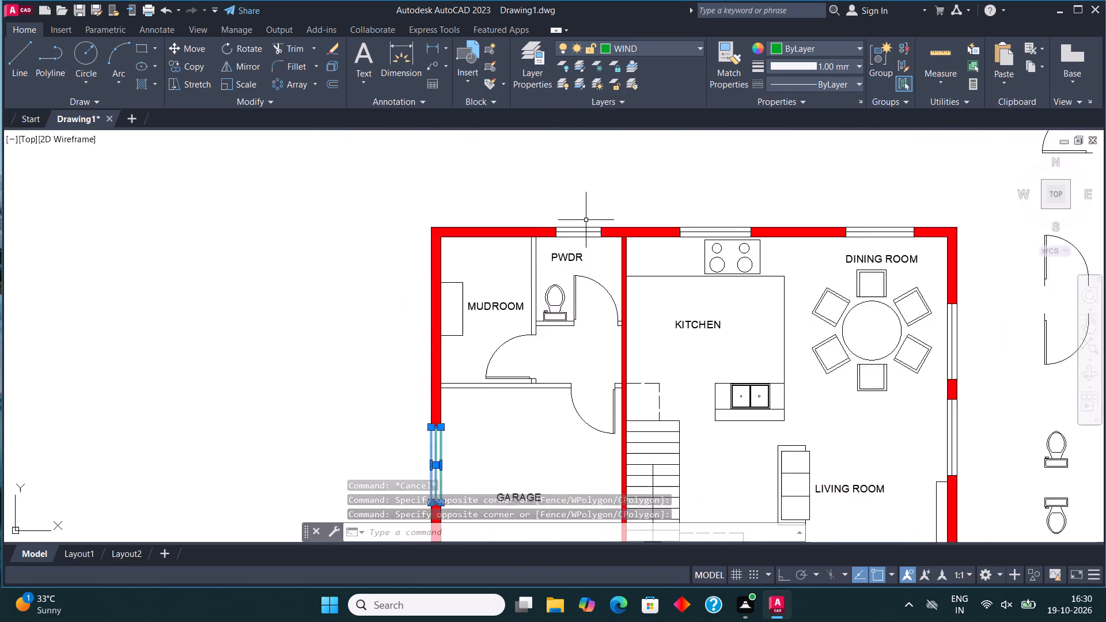
pyautogui.scroll(2, 586, 220)
pyautogui.press('Escape')
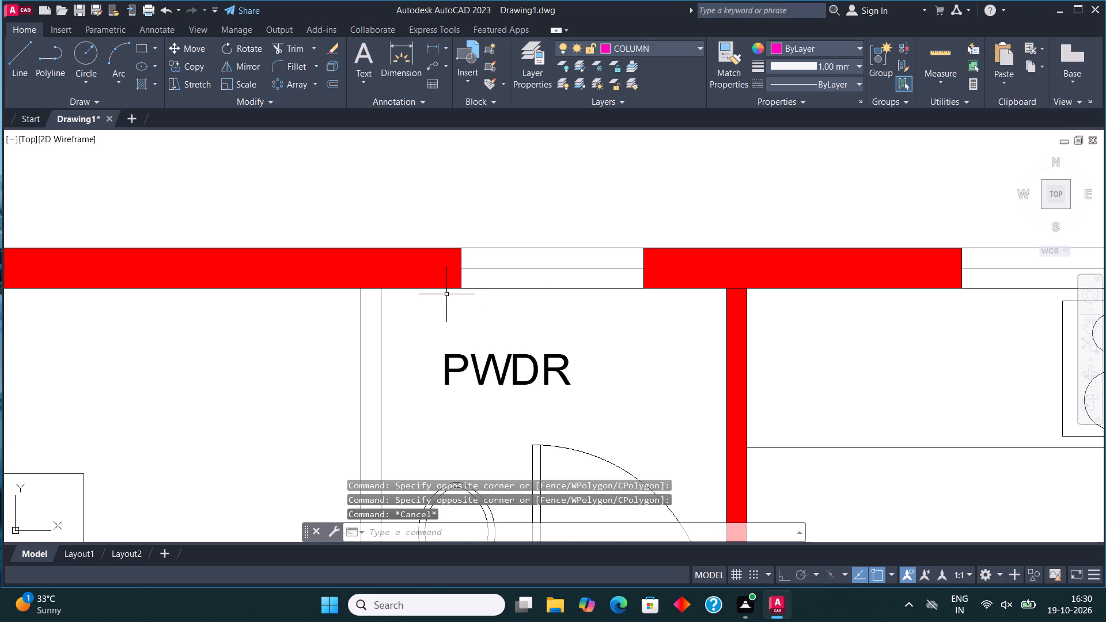
# Move the powder room window and the kitchen window behind the stove to the WIND layer.
pyautogui.click(448, 299)
pyautogui.click(658, 240)
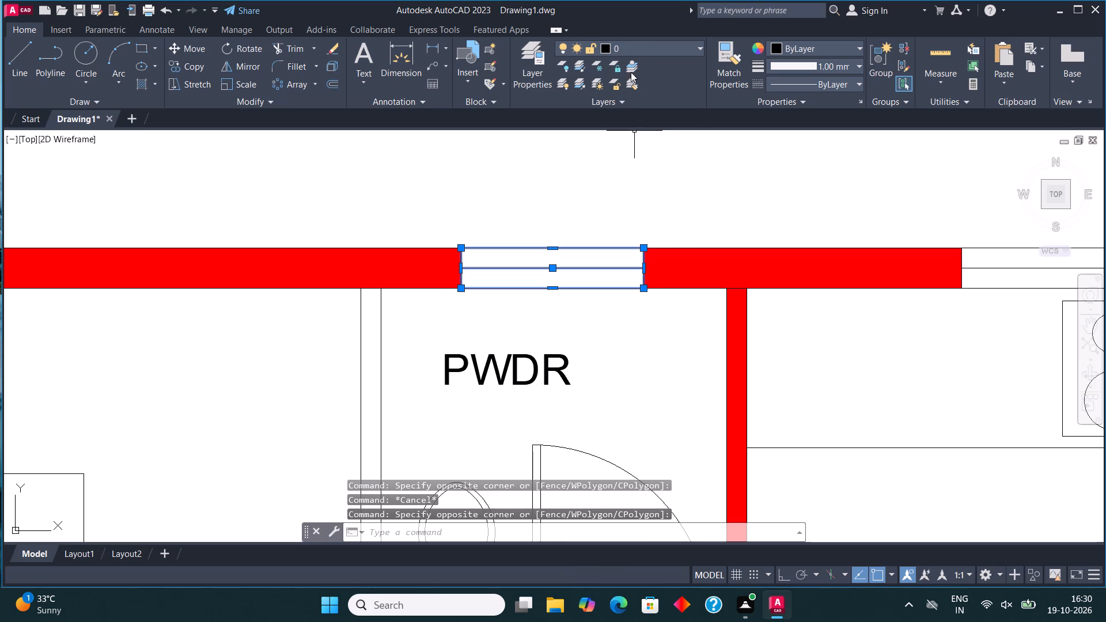
pyautogui.click(630, 45)
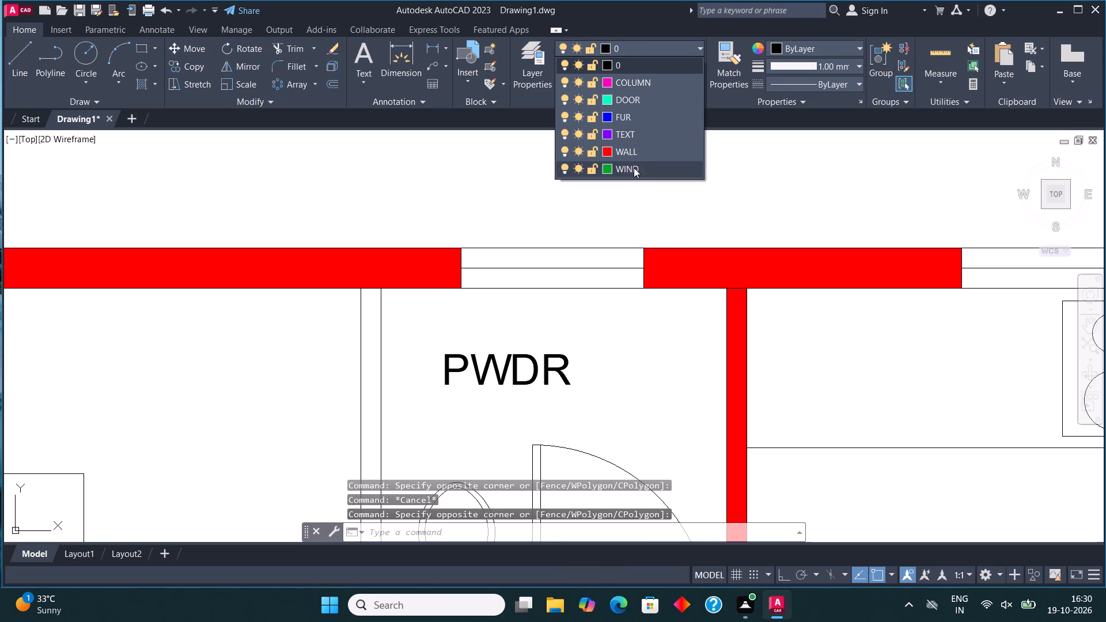
pyautogui.click(634, 168)
pyautogui.scroll(-3, 500, 261)
pyautogui.scroll(2, 684, 256)
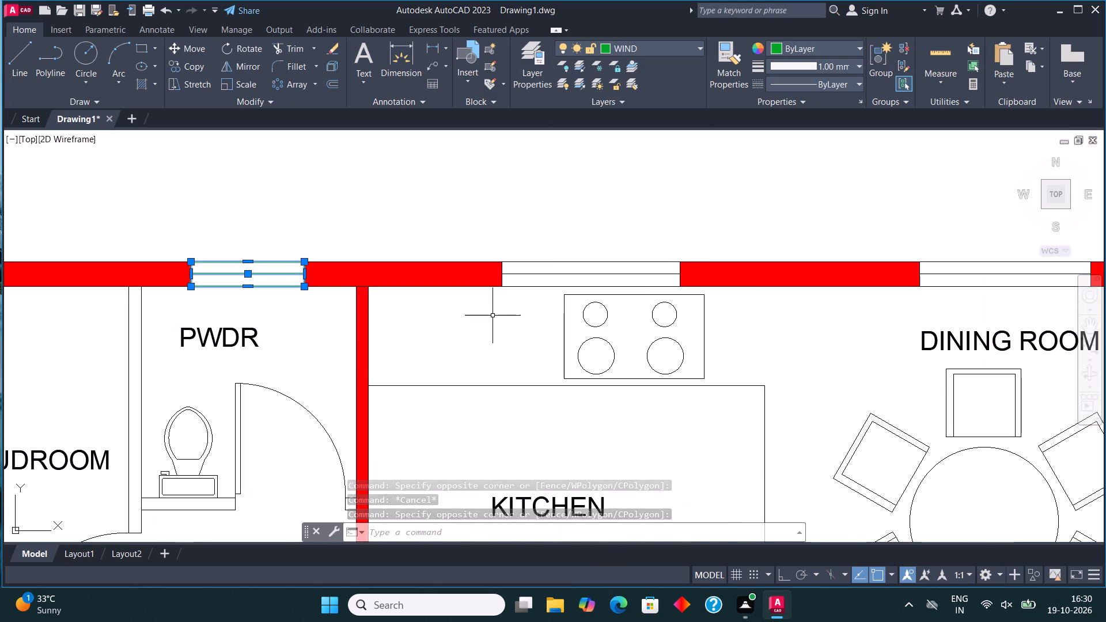
pyautogui.click(491, 298)
pyautogui.click(701, 234)
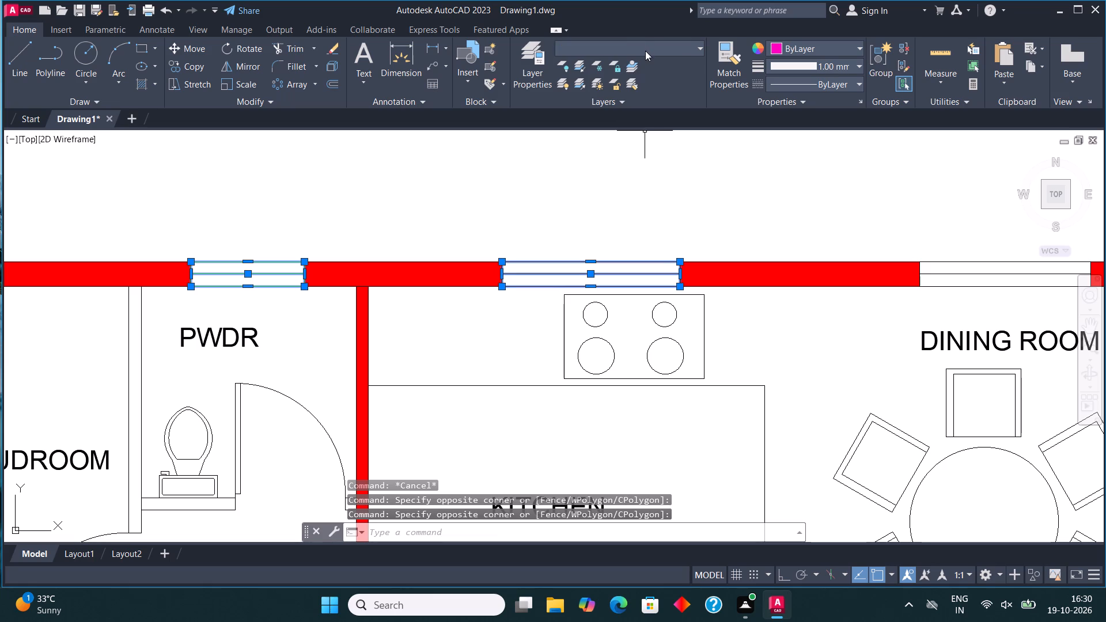
pyautogui.click(646, 41)
pyautogui.click(645, 168)
# Move the dining room window in the rear wall, above the room label, to the WIND layer.
pyautogui.scroll(-2, 471, 223)
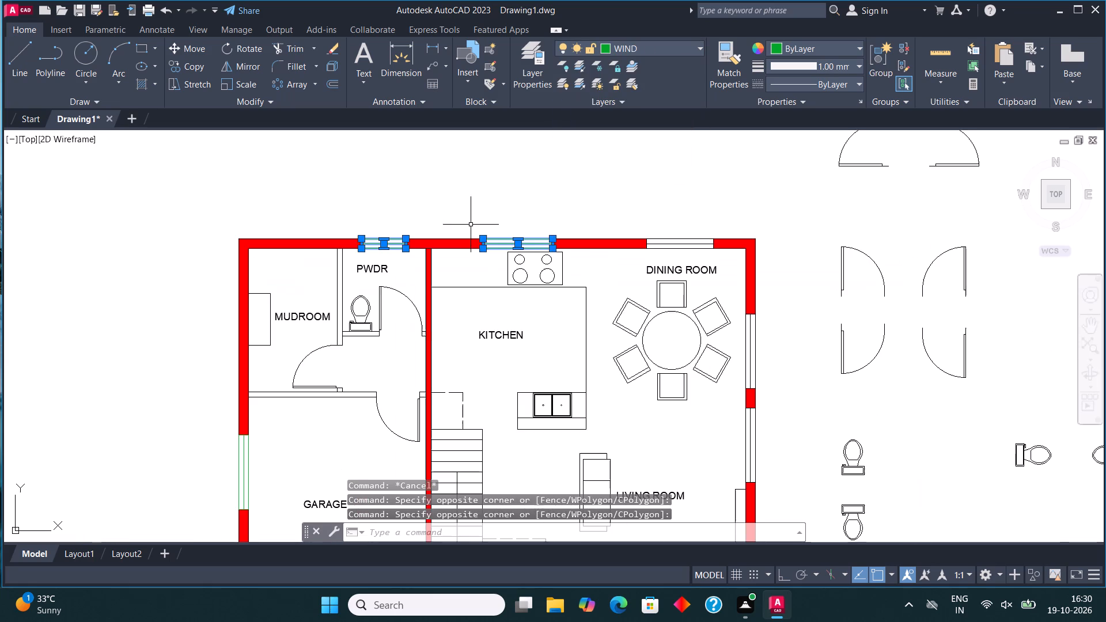
pyautogui.scroll(1, 690, 262)
pyautogui.click(604, 253)
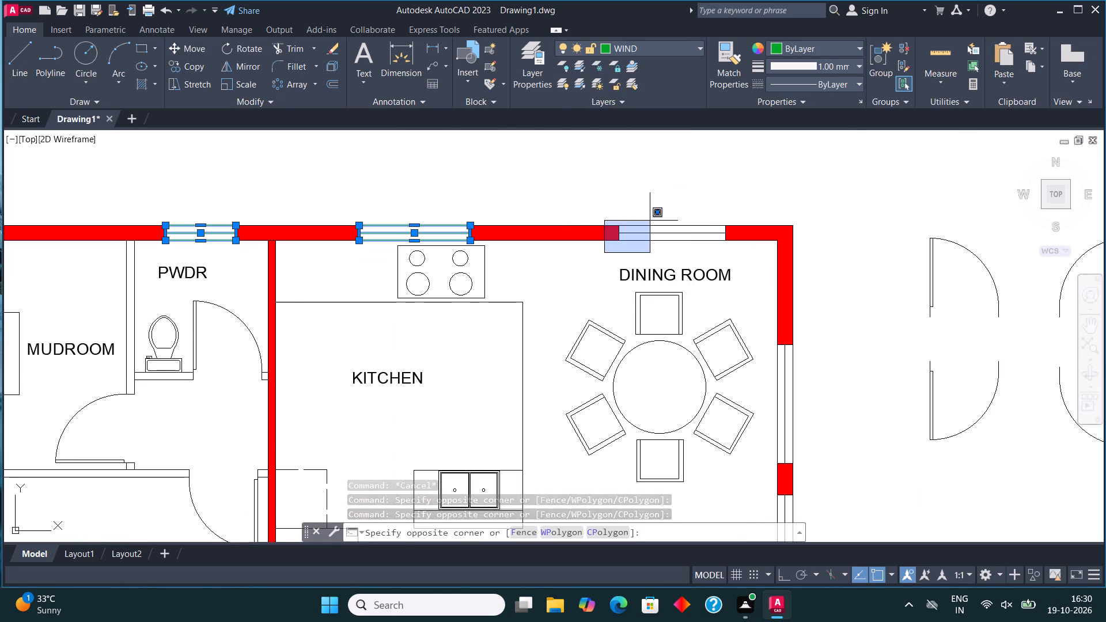
pyautogui.click(748, 220)
pyautogui.click(607, 47)
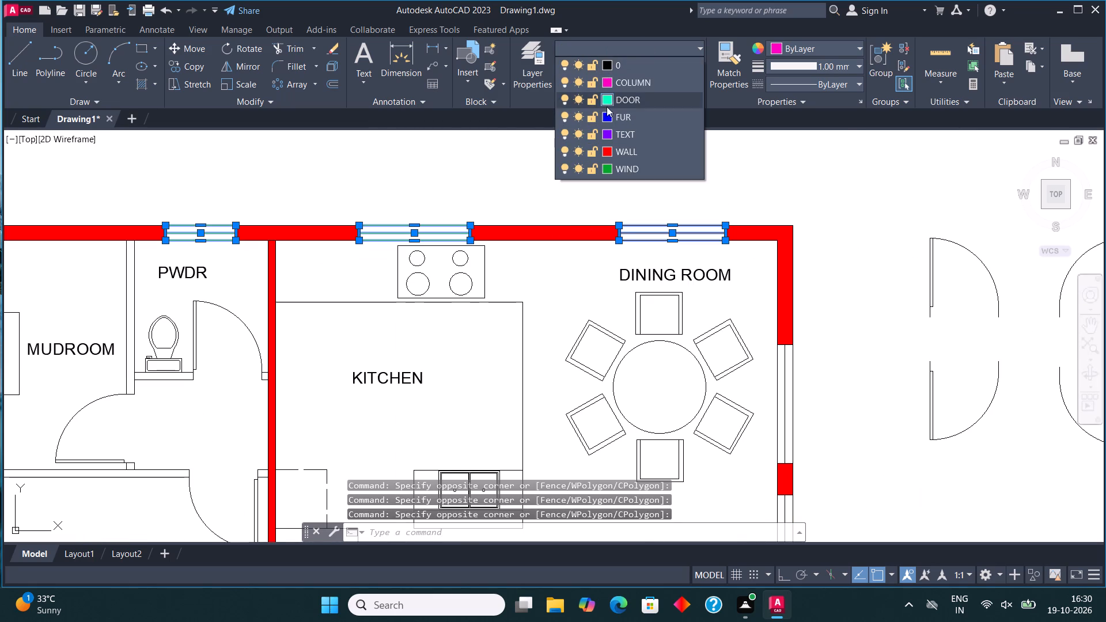
pyautogui.click(626, 166)
# Move the window in the outer side wall beside the dining table to the WIND layer.
pyautogui.scroll(-2, 557, 161)
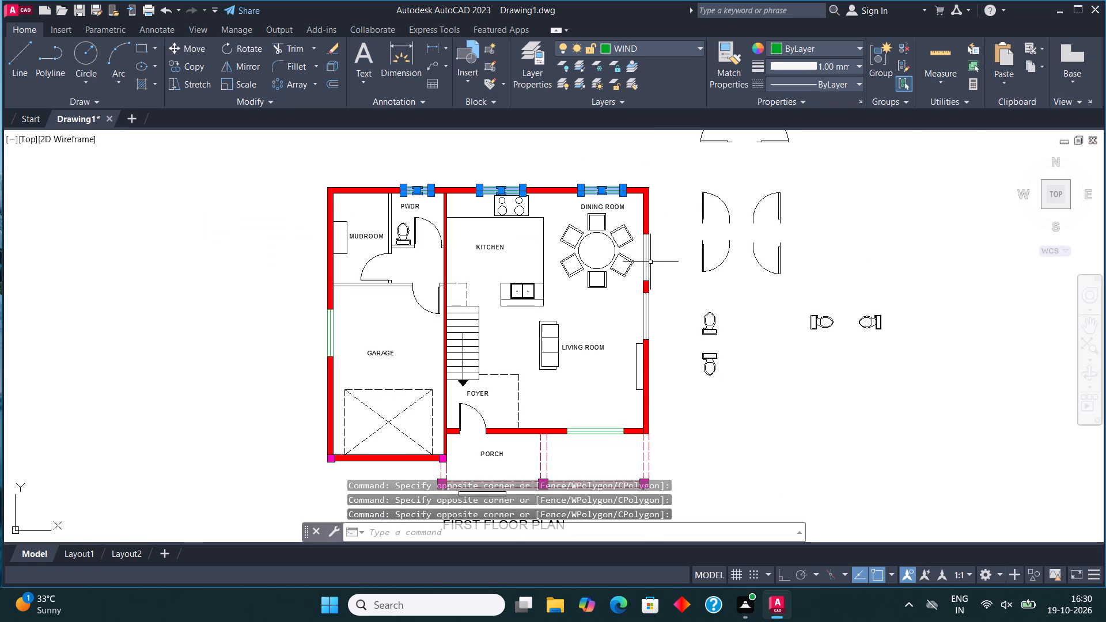
pyautogui.scroll(3, 650, 261)
pyautogui.click(611, 347)
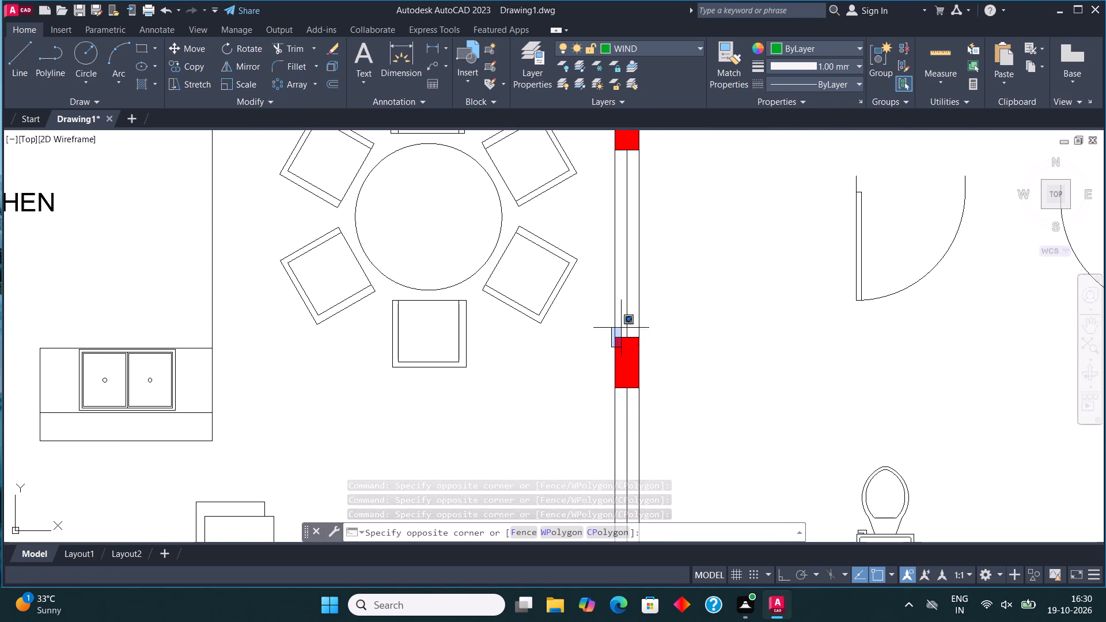
pyautogui.scroll(-1, 636, 308)
pyautogui.scroll(1, 639, 227)
pyautogui.click(646, 182)
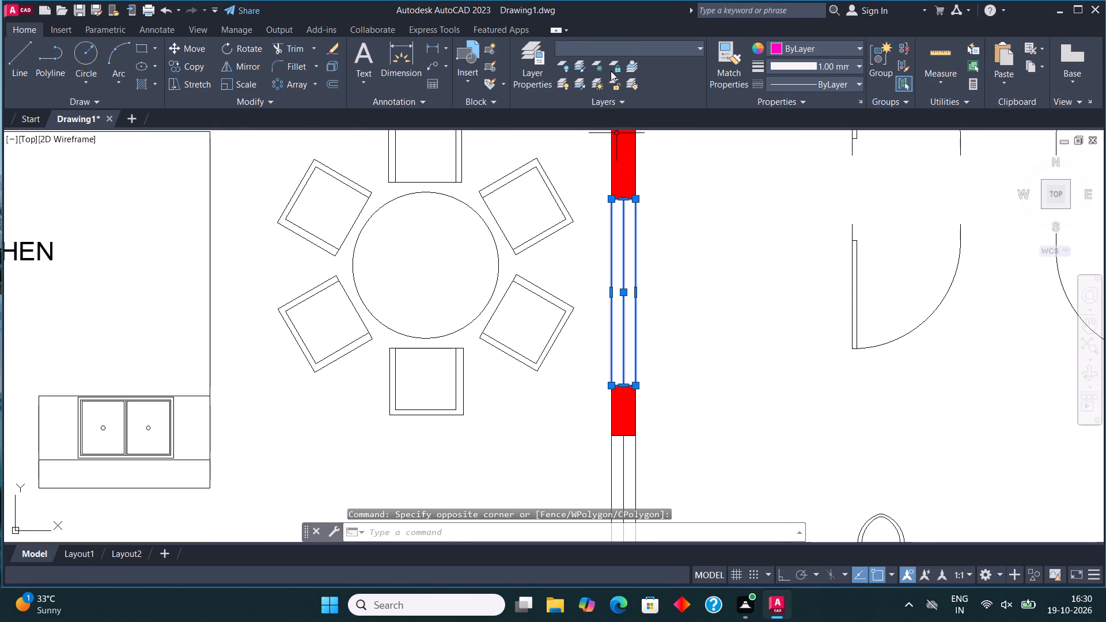
pyautogui.click(620, 44)
pyautogui.click(622, 164)
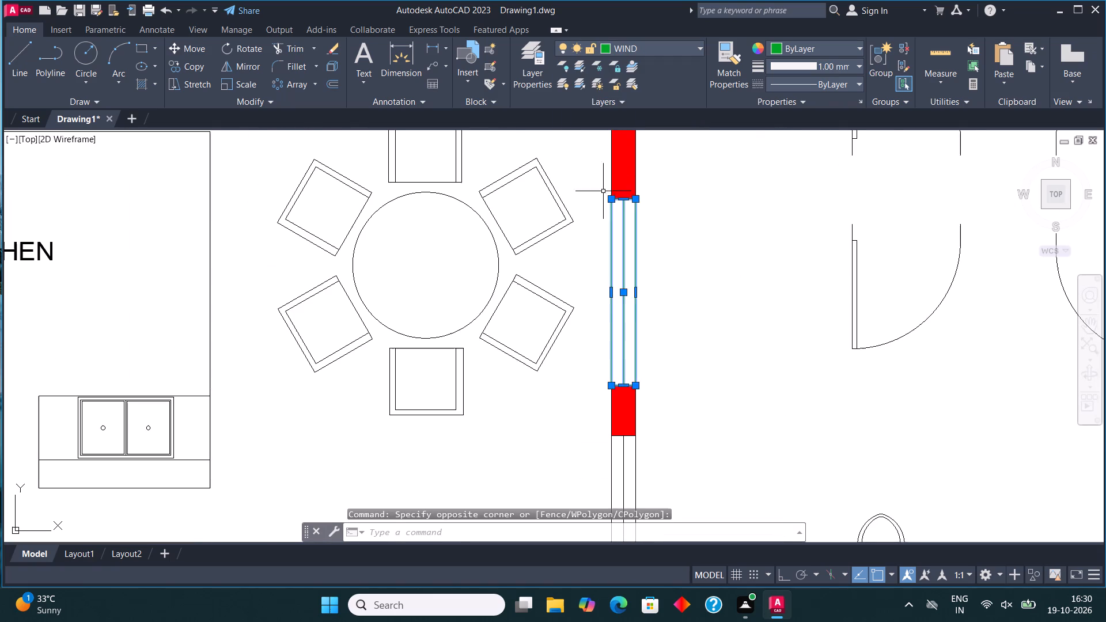
# Move the living room window in the same outer side wall to the WIND layer.
pyautogui.scroll(-1, 604, 206)
pyautogui.moveTo(616, 370); pyautogui.dragTo(609, 305, button='middle')
pyautogui.scroll(2, 616, 327)
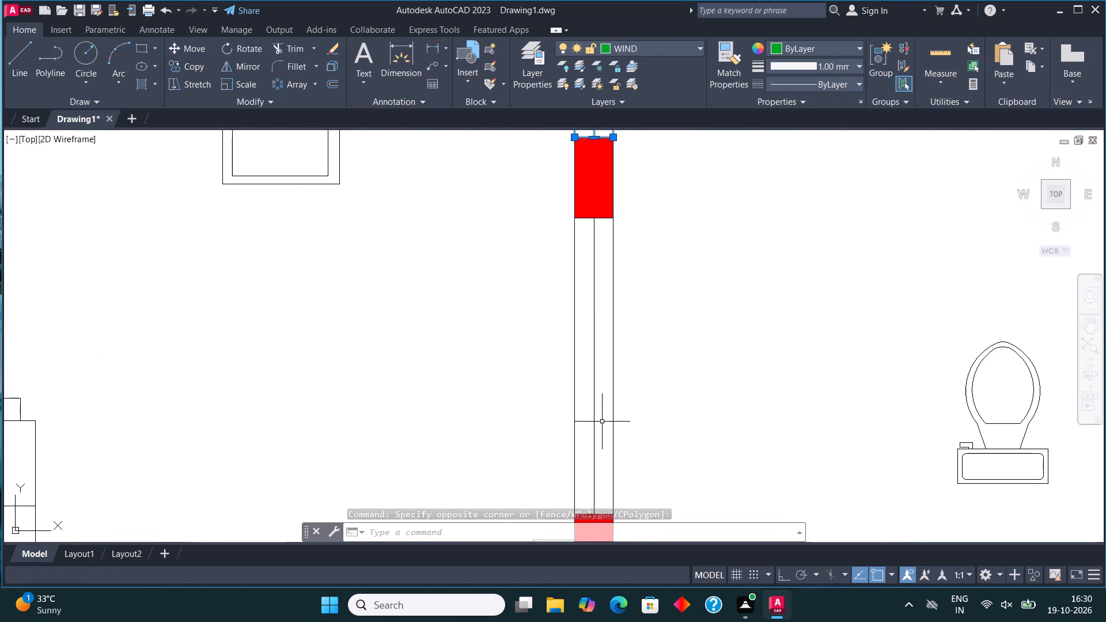
pyautogui.scroll(-2, 602, 422)
pyautogui.scroll(2, 599, 468)
pyautogui.click(560, 457)
pyautogui.scroll(-1, 603, 384)
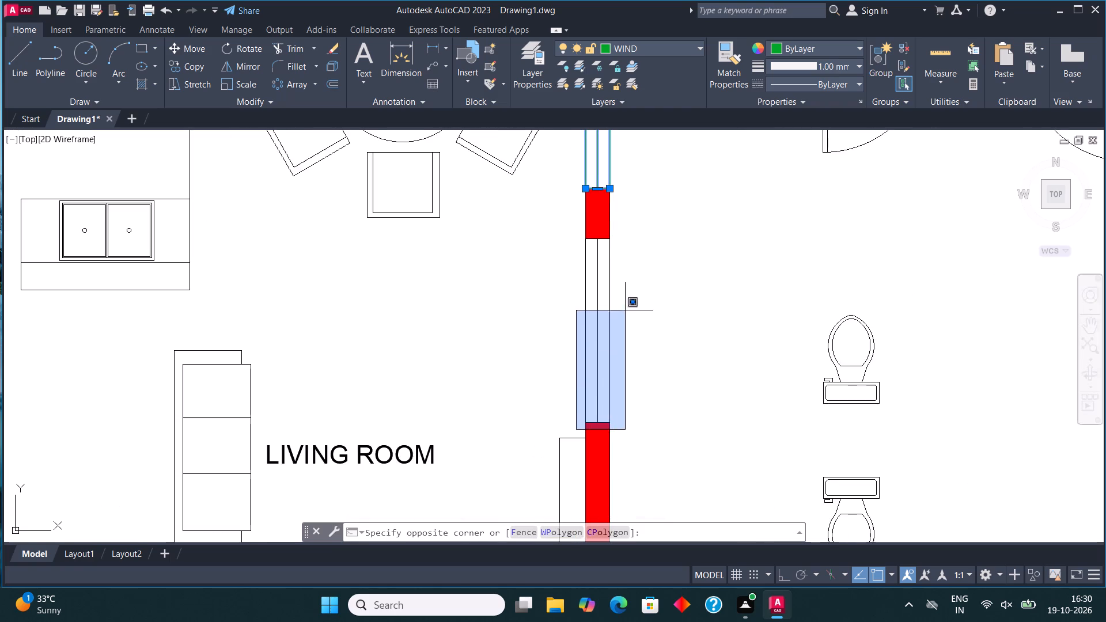
pyautogui.scroll(1, 626, 284)
pyautogui.click(619, 189)
pyautogui.click(629, 41)
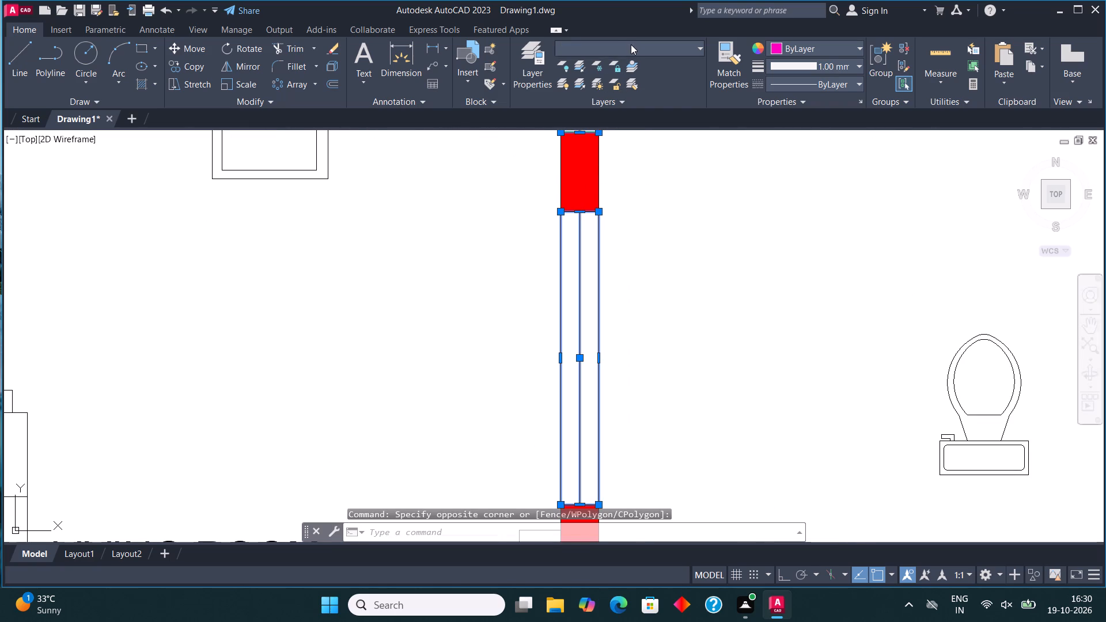
pyautogui.click(639, 170)
pyautogui.scroll(-2, 552, 205)
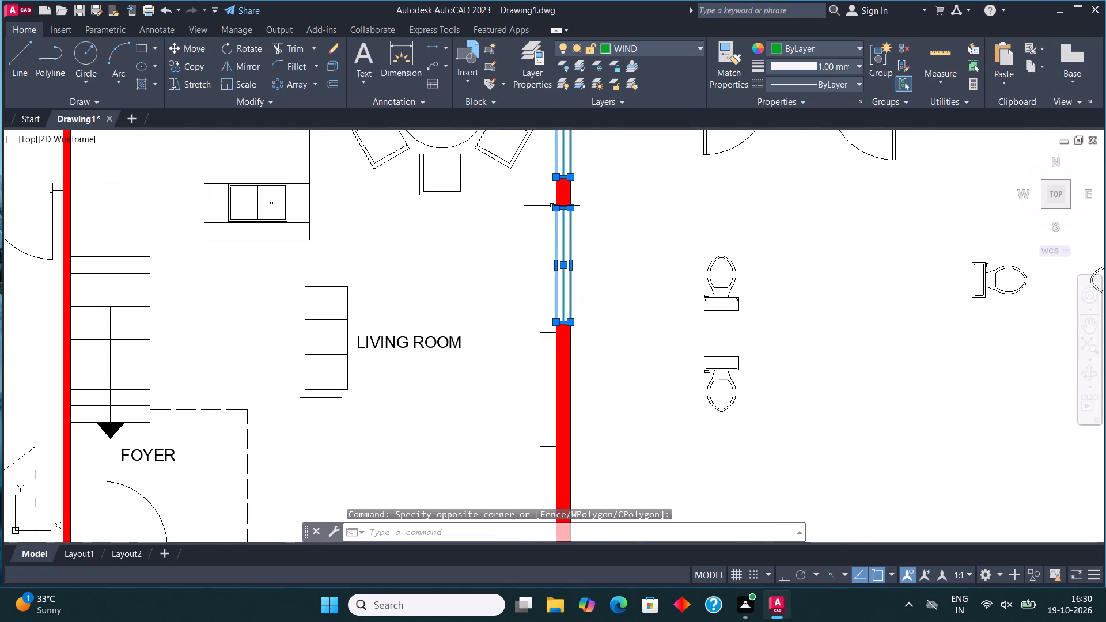
pyautogui.press('Escape')
# Select the MUDROOM label together with all similar text and move it all to the TEXT layer.
pyautogui.scroll(-2, 558, 218)
pyautogui.scroll(2, 548, 343)
pyautogui.scroll(-2, 549, 350)
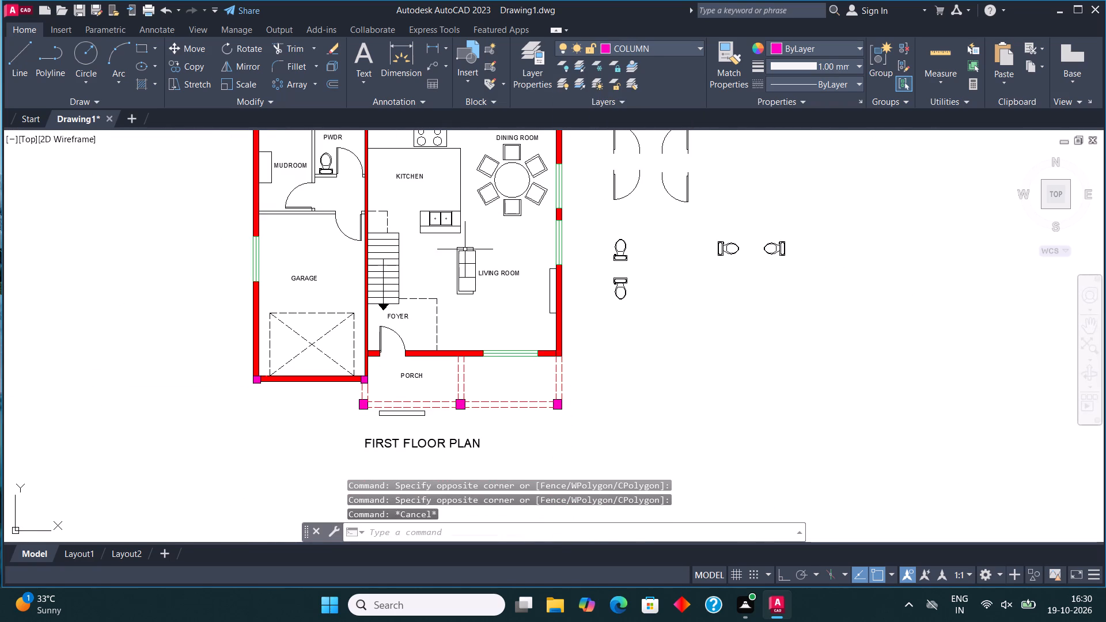
pyautogui.scroll(-1, 481, 274)
pyautogui.scroll(3, 321, 192)
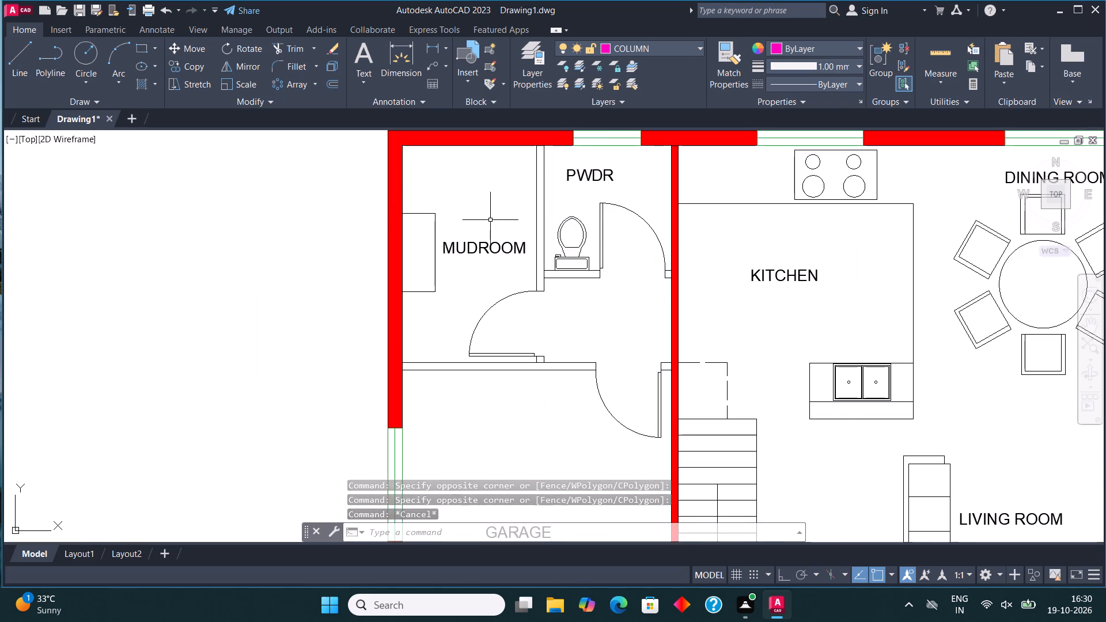
pyautogui.scroll(1, 491, 223)
pyautogui.click(487, 259)
pyautogui.rightClick(487, 257)
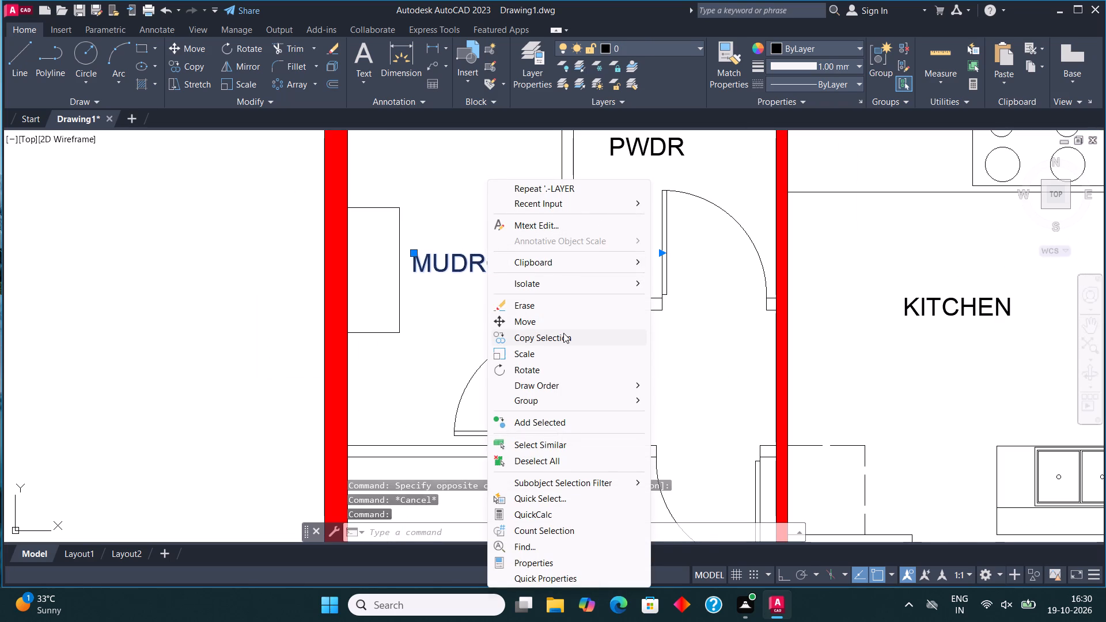
pyautogui.click(570, 446)
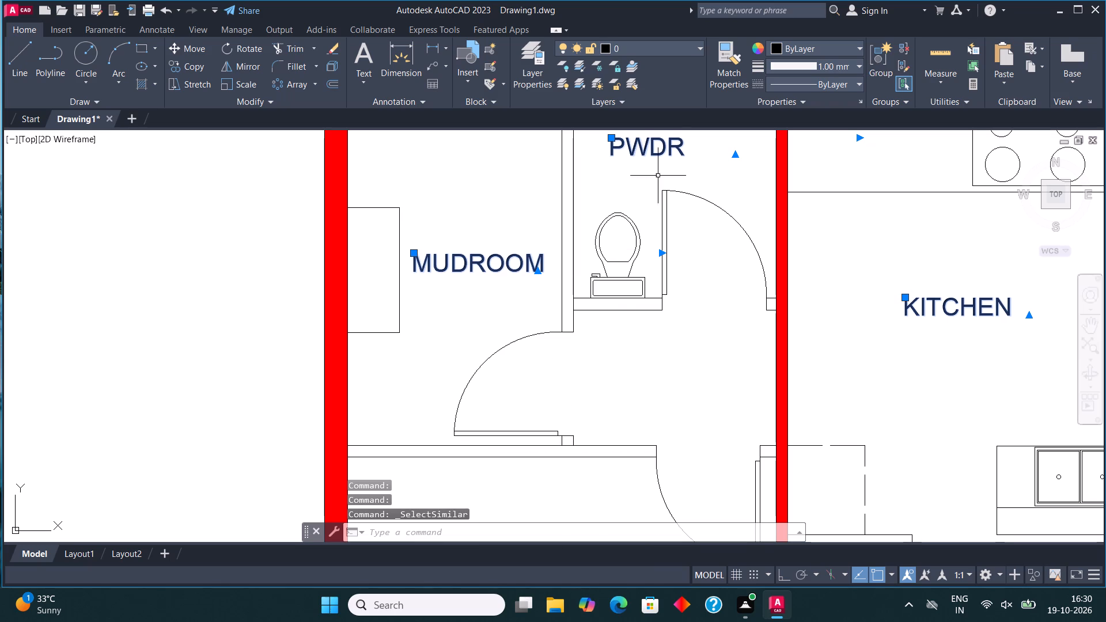
pyautogui.click(629, 48)
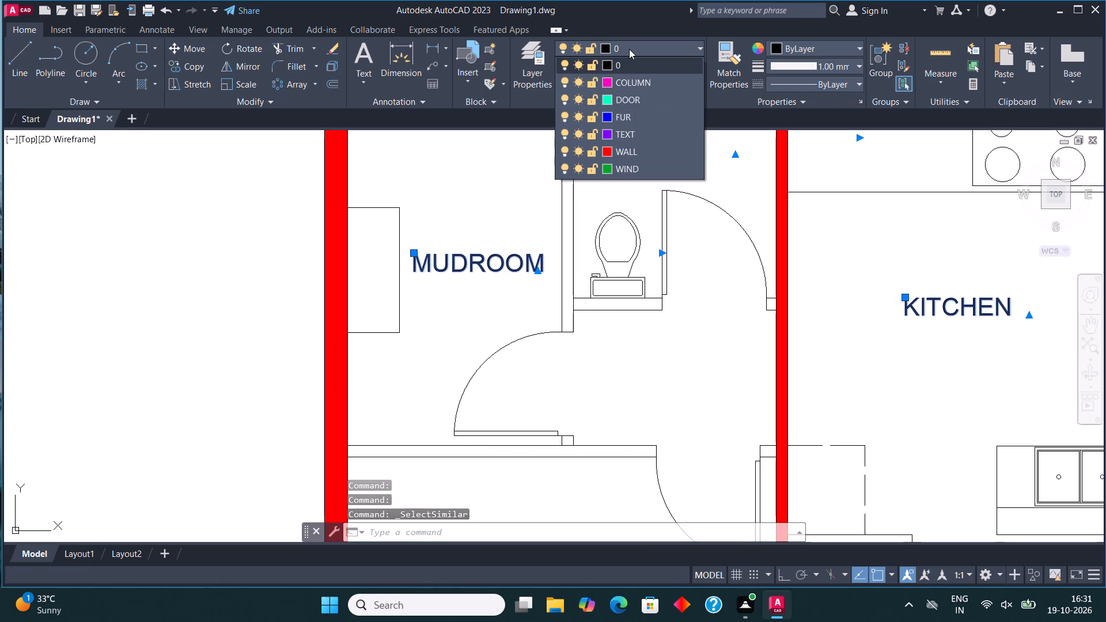
pyautogui.click(647, 138)
pyautogui.scroll(-1, 572, 312)
pyautogui.press('Escape')
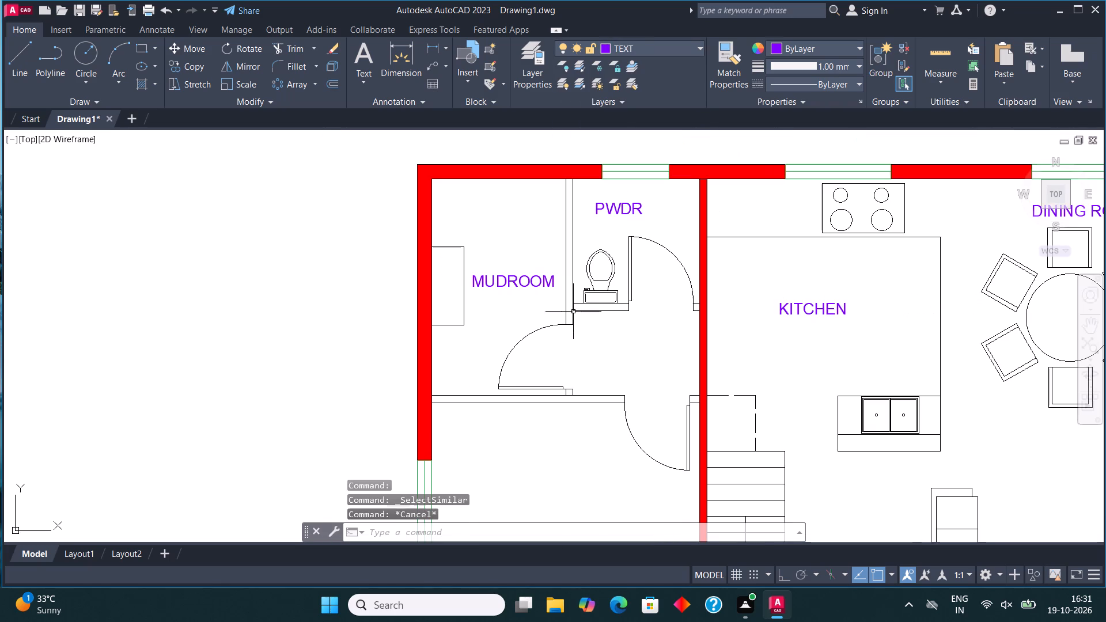
# Move the rectangular fixture against the mudroom's outer wall to the FUR layer.
pyautogui.scroll(1, 415, 271)
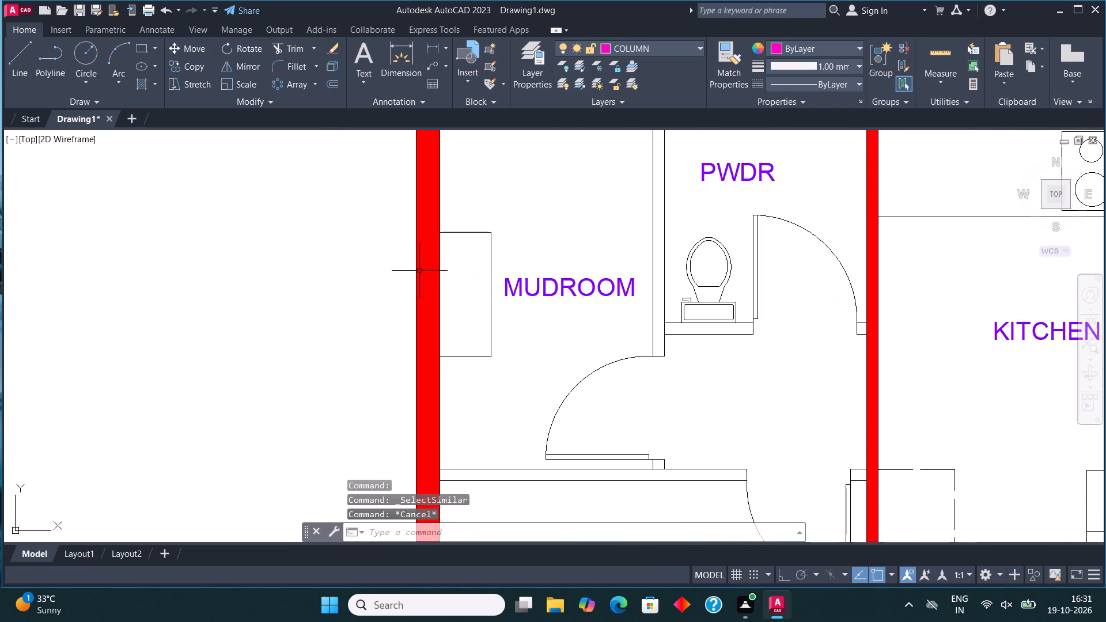
pyautogui.click(492, 368)
pyautogui.click(478, 216)
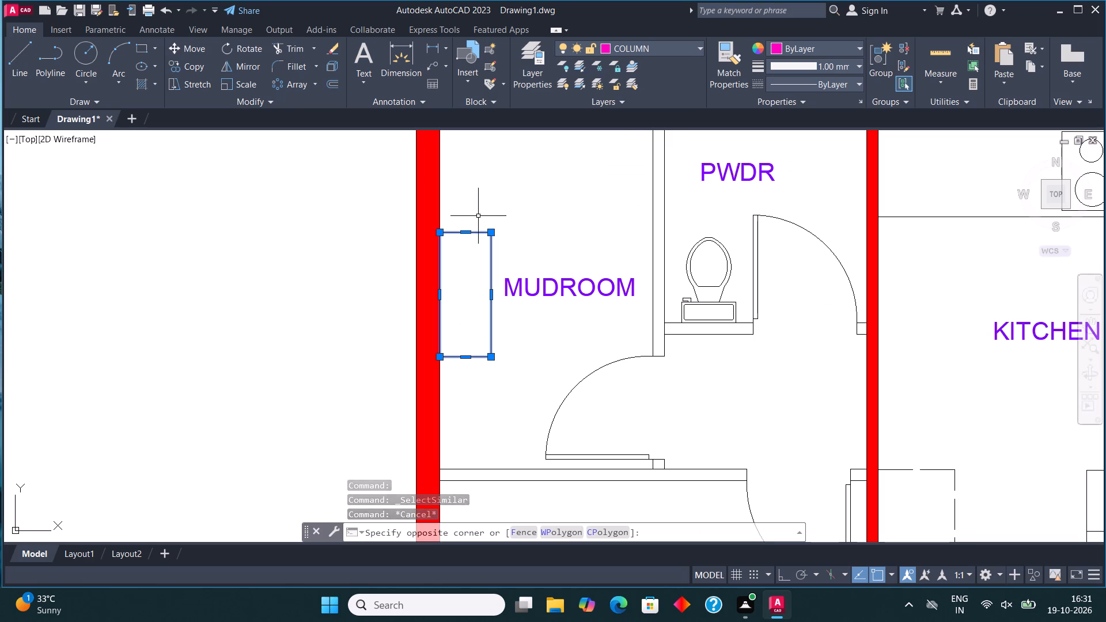
pyautogui.click(666, 50)
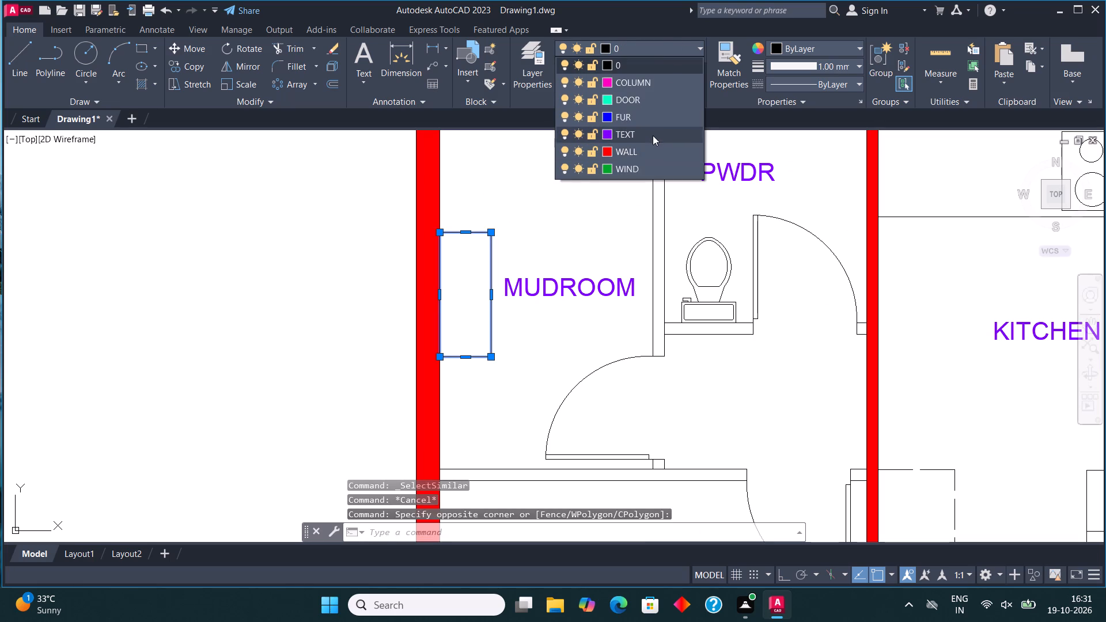
pyautogui.click(652, 122)
pyautogui.scroll(-2, 556, 238)
pyautogui.scroll(1, 643, 276)
pyautogui.press('Escape')
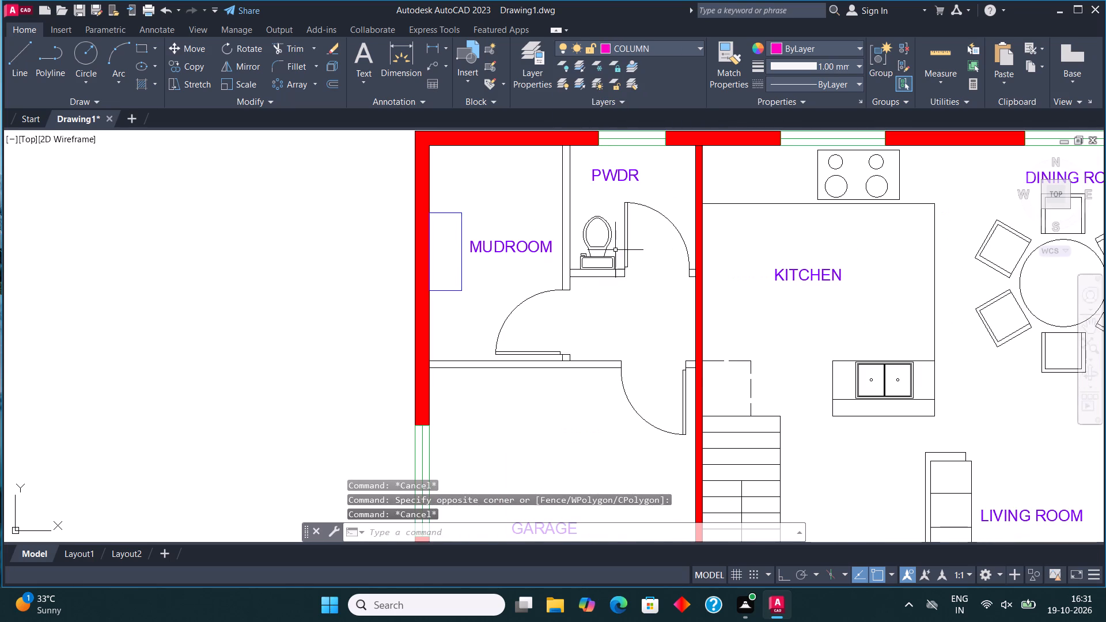
# Move the powder room toilet to the FUR layer.
pyautogui.click(615, 247)
pyautogui.click(603, 227)
pyautogui.click(652, 41)
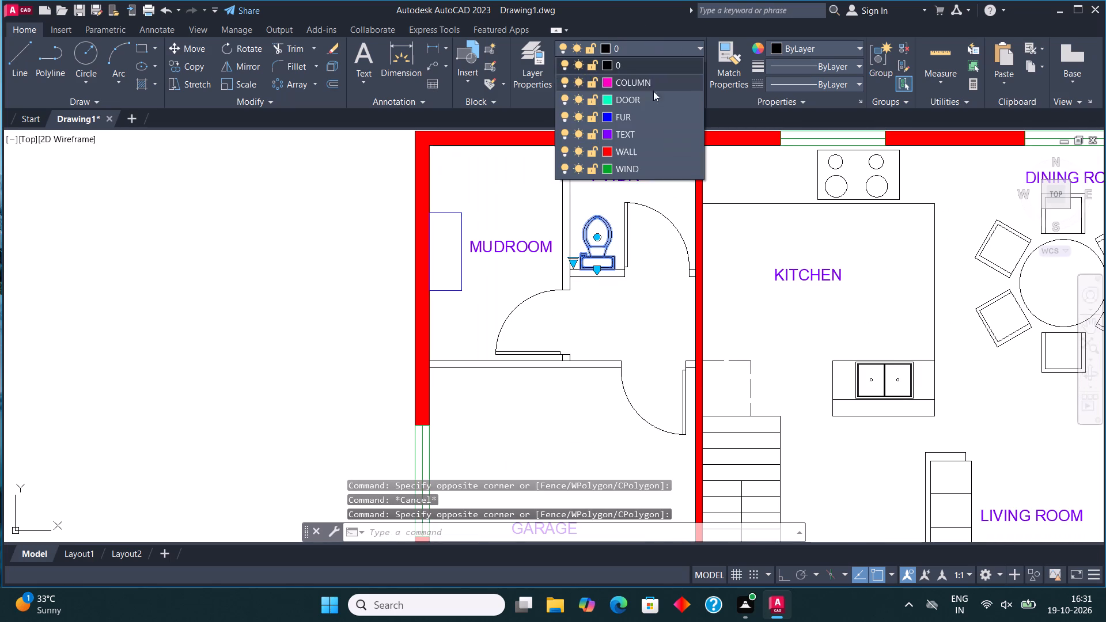
pyautogui.click(647, 121)
pyautogui.press('Escape')
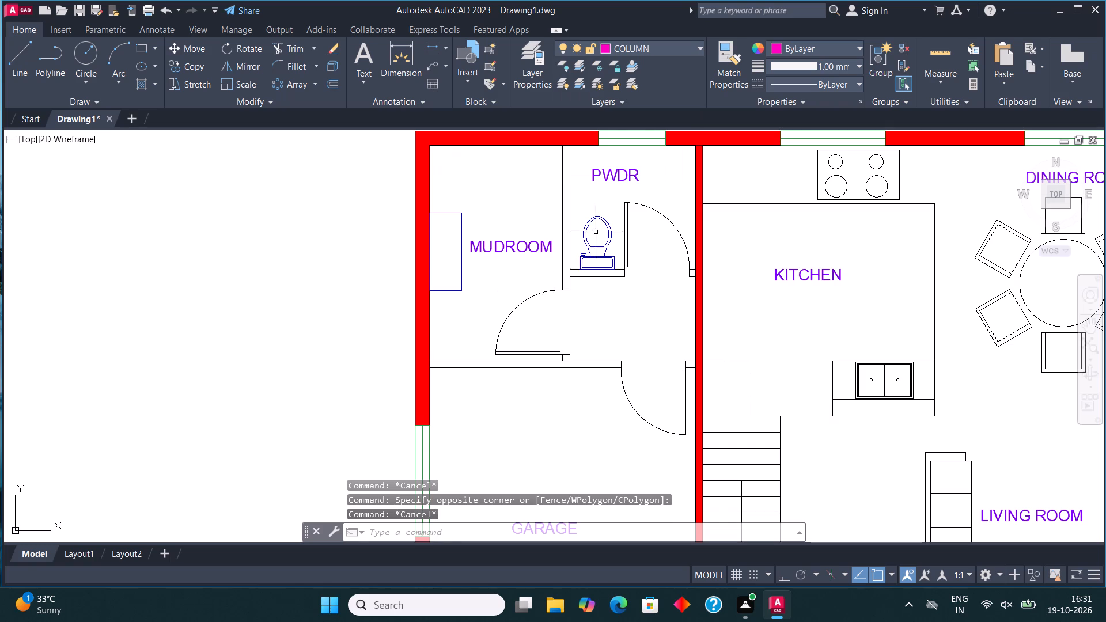
# With WALL as the current layer, fill the mudroom, powder room and garage partition walls and their short door stubs with solid hatch.
pyautogui.click(634, 44)
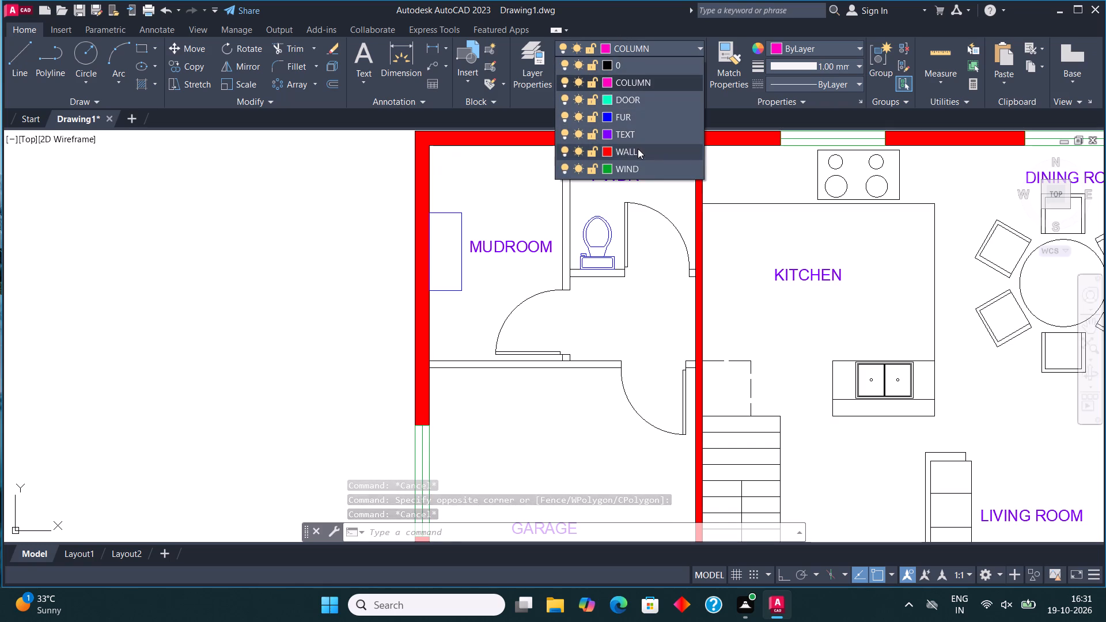
pyautogui.click(638, 149)
pyautogui.press('h')
pyautogui.press('Return')
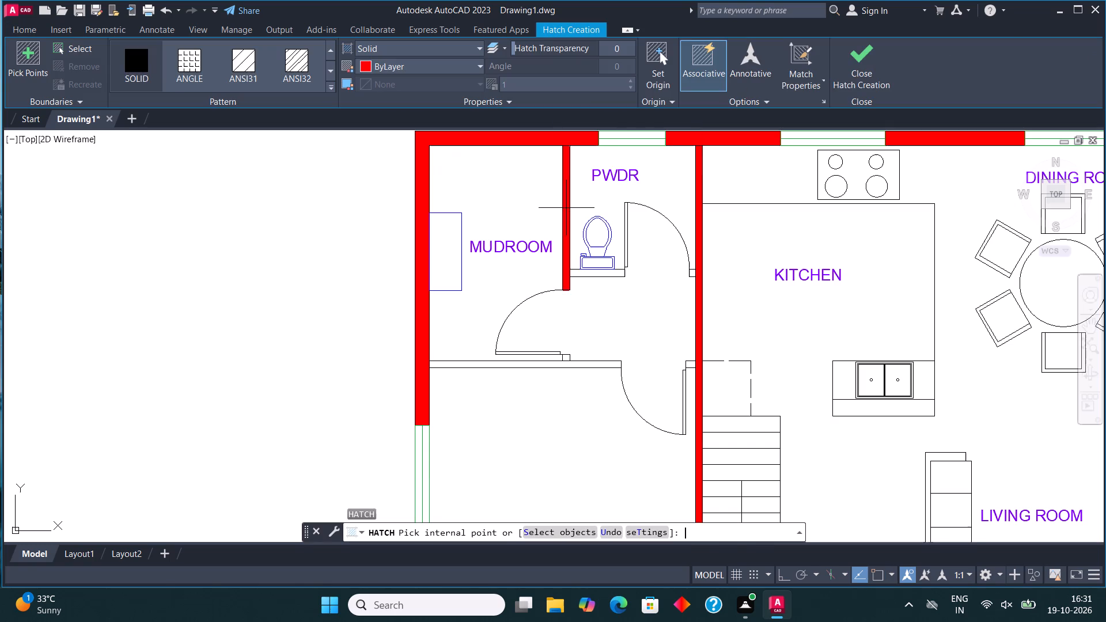
pyautogui.click(566, 217)
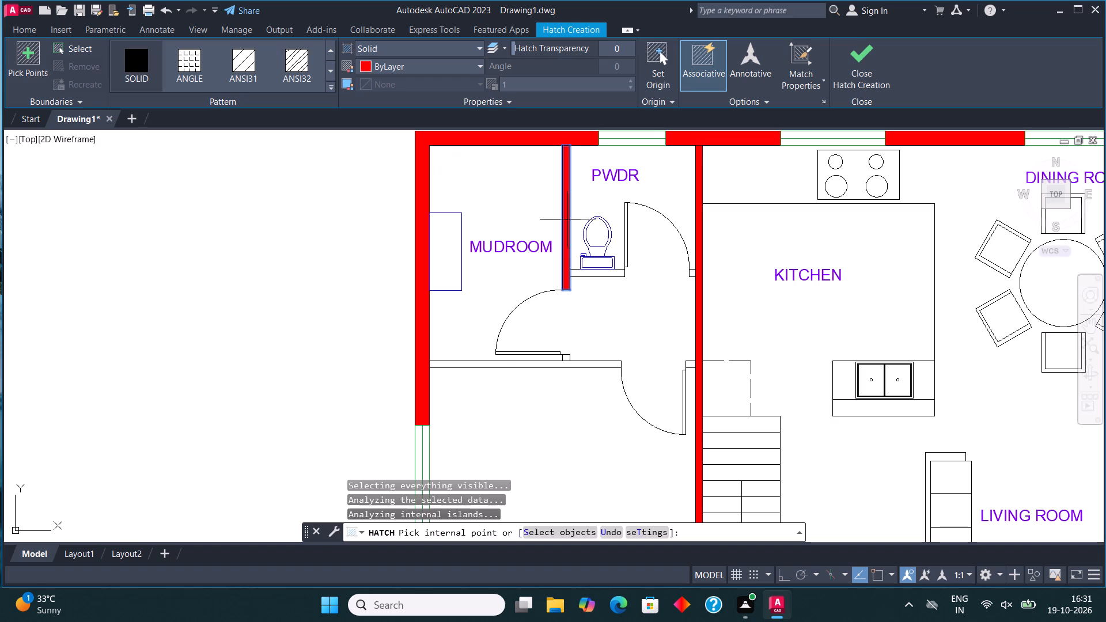
pyautogui.click(595, 275)
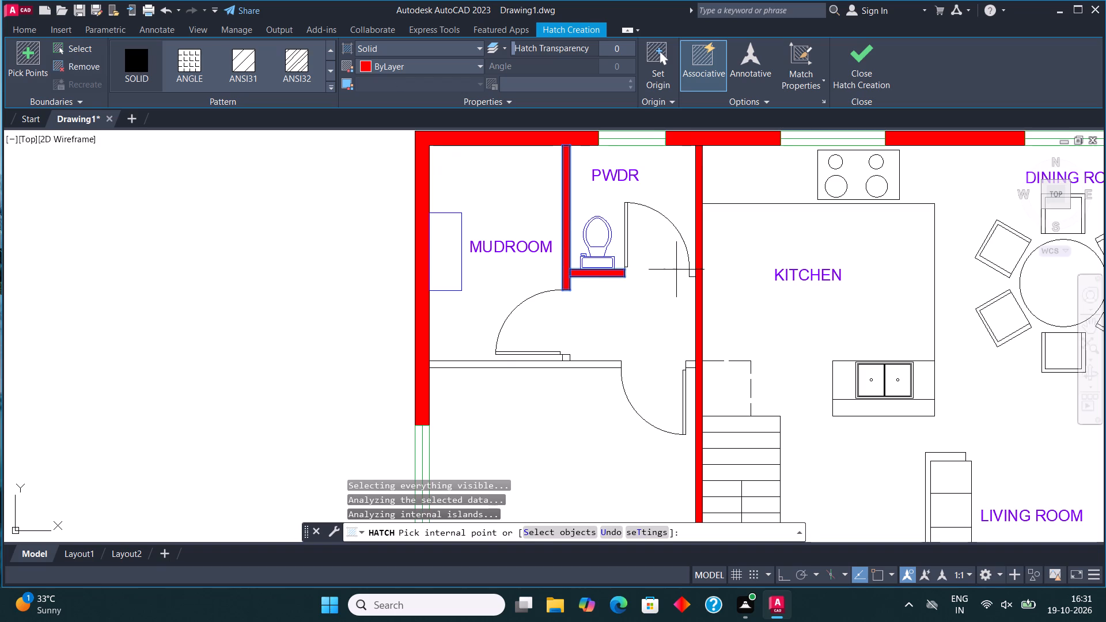
pyautogui.click(691, 274)
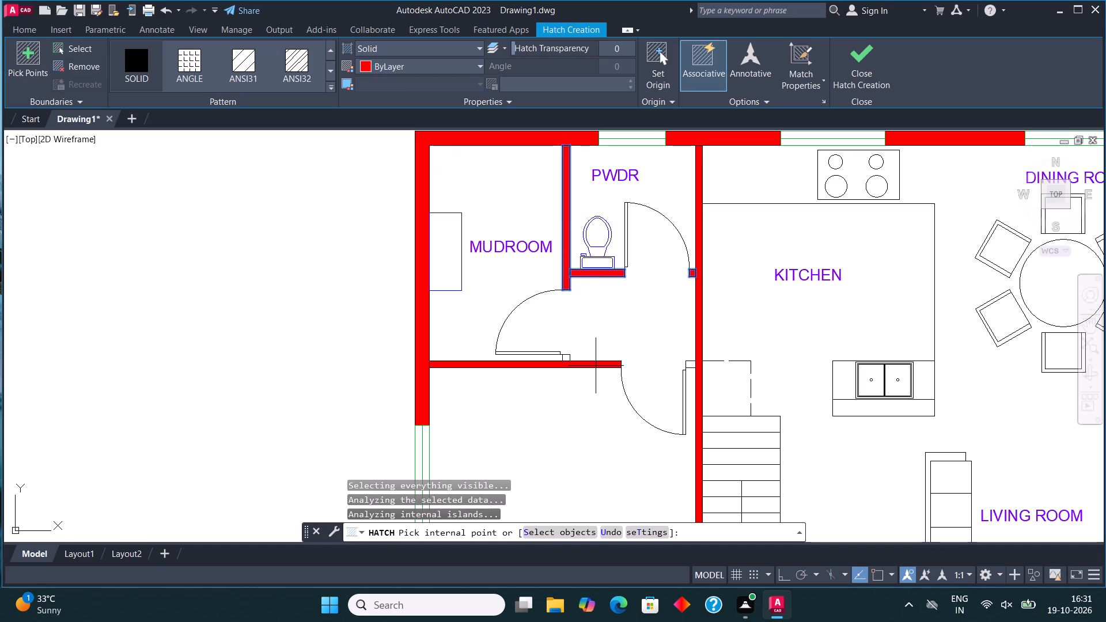
pyautogui.click(596, 366)
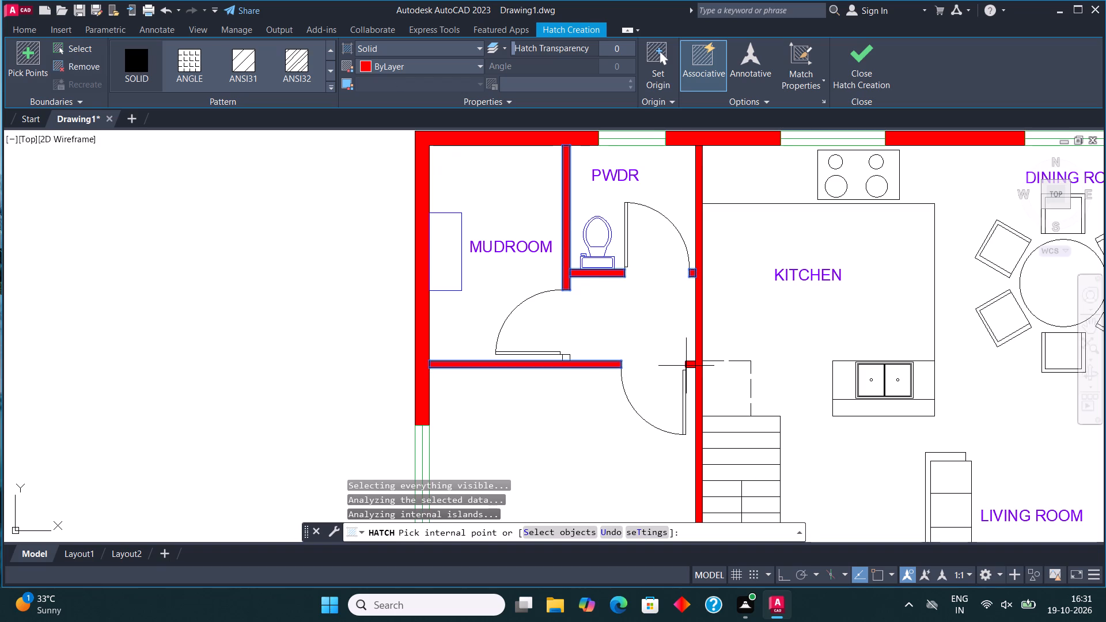
pyautogui.click(686, 366)
pyautogui.scroll(2, 572, 358)
pyautogui.click(560, 354)
pyautogui.scroll(-4, 524, 323)
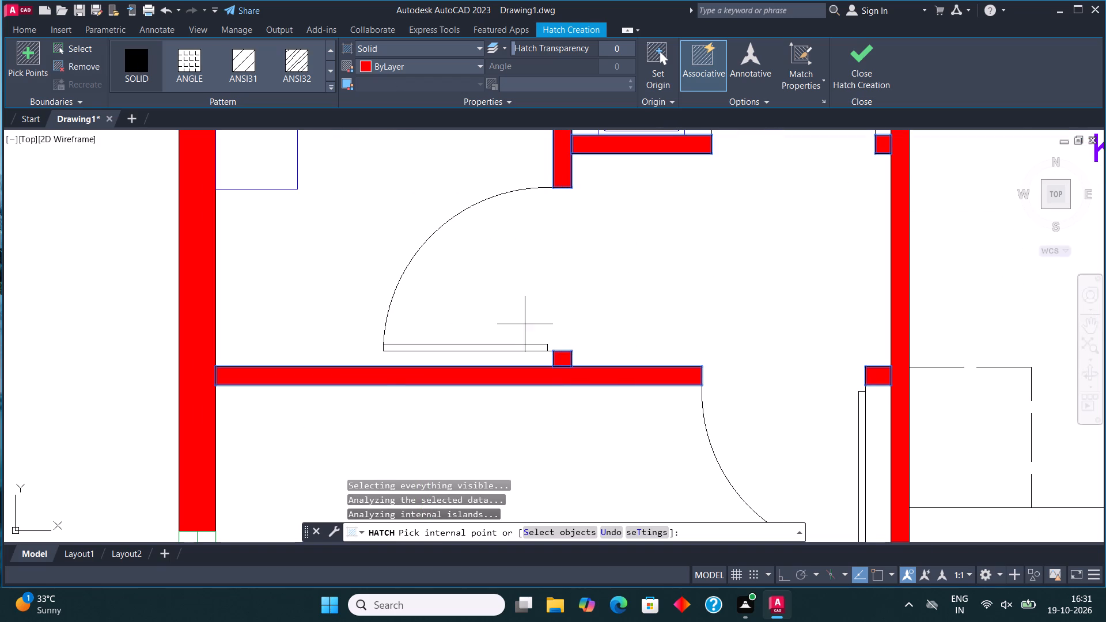
pyautogui.scroll(-1, 522, 325)
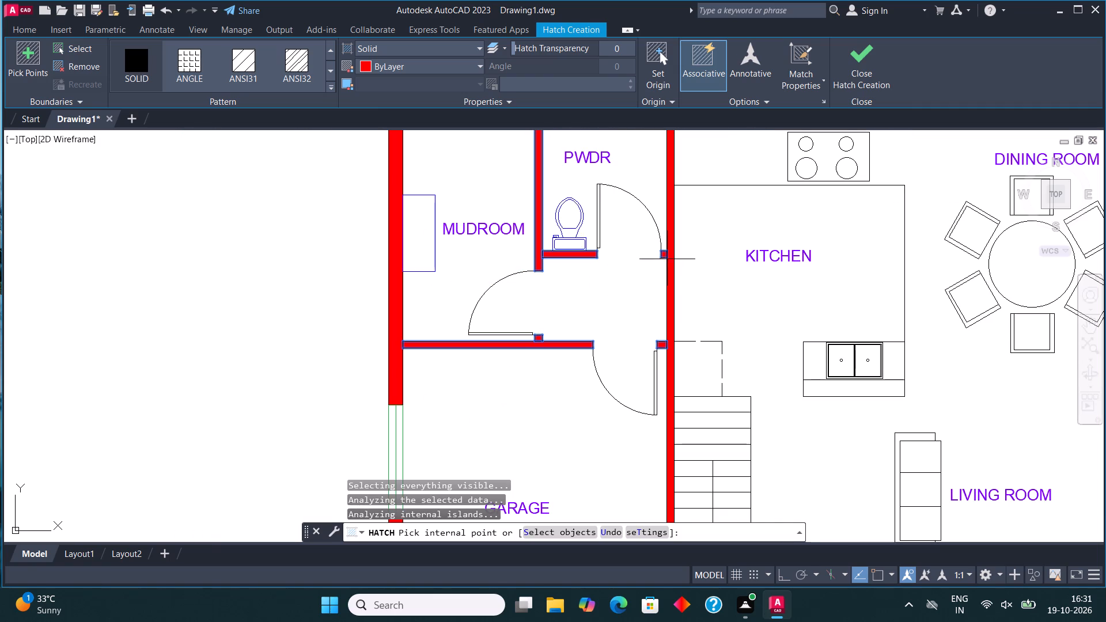
pyautogui.scroll(-2, 691, 269)
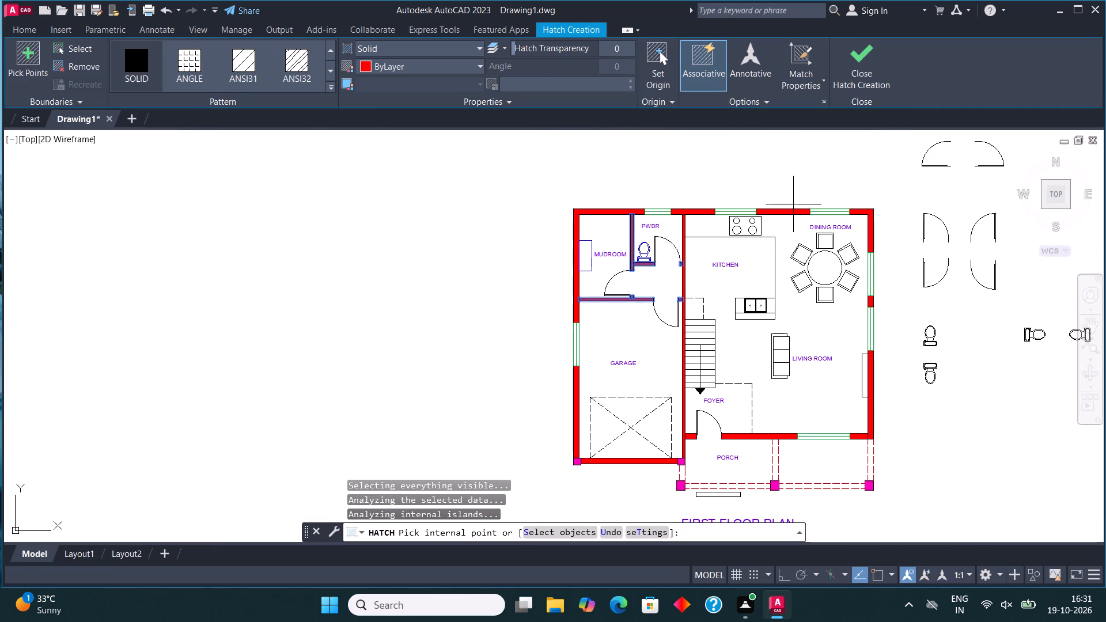
pyautogui.click(844, 52)
pyautogui.click(854, 56)
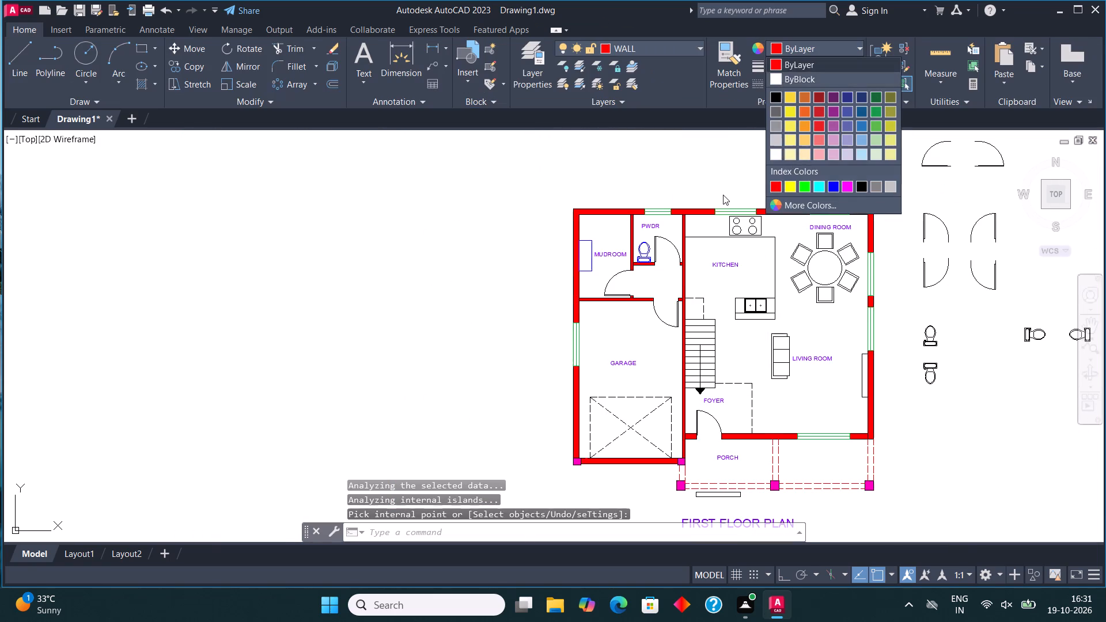
pyautogui.click(723, 195)
# Select the powder room door together with all similar doors and move them all to the DOOR layer.
pyautogui.scroll(3, 666, 241)
pyautogui.click(666, 241)
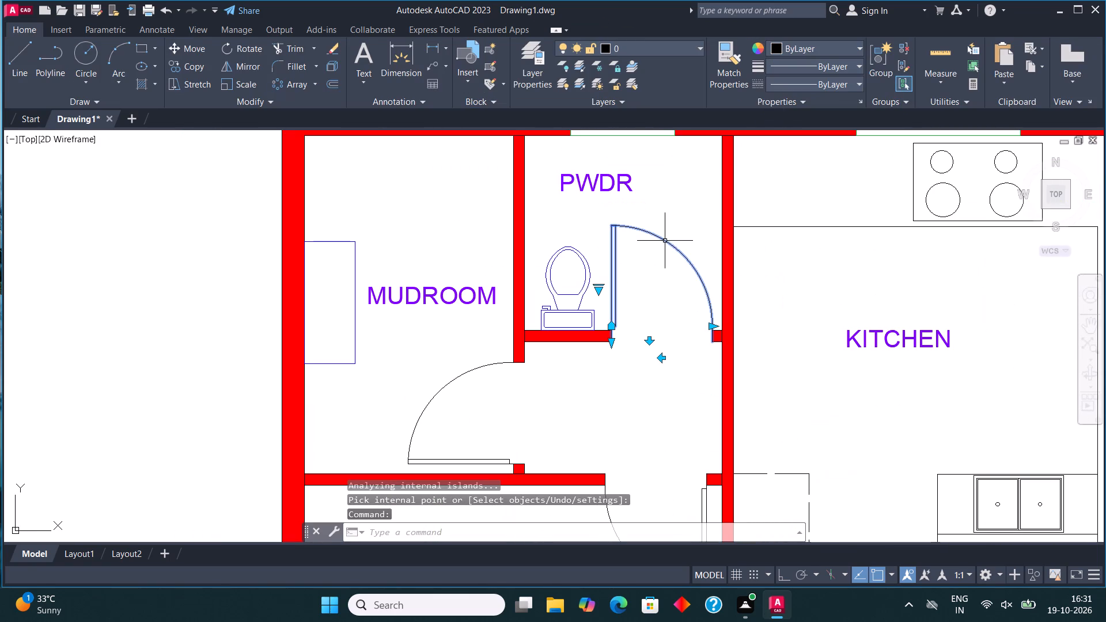
pyautogui.rightClick(665, 241)
pyautogui.click(727, 441)
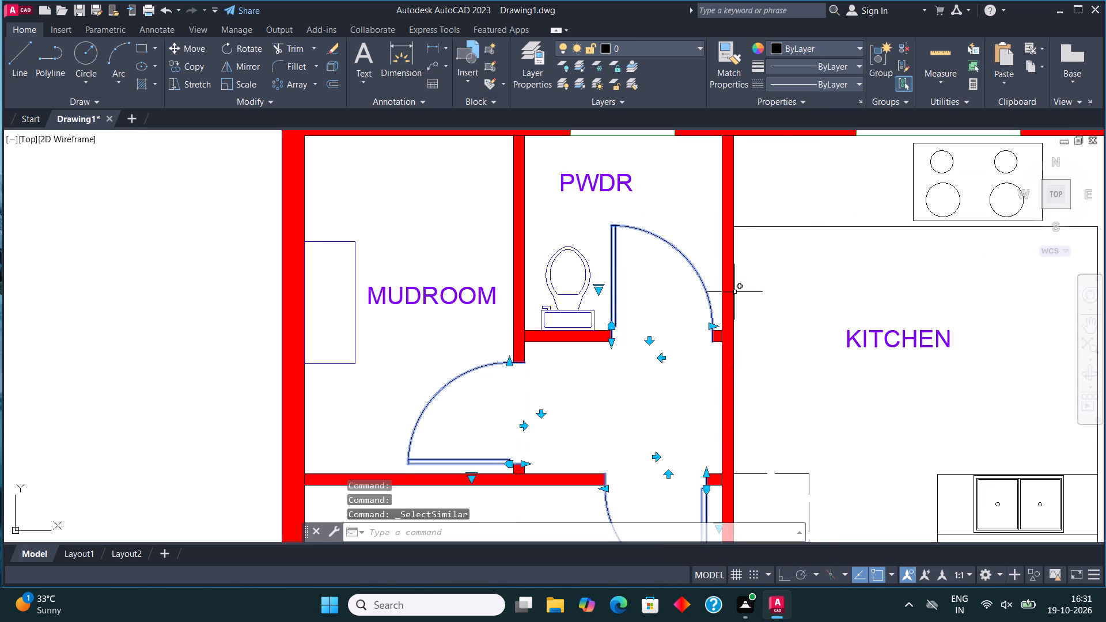
pyautogui.click(658, 47)
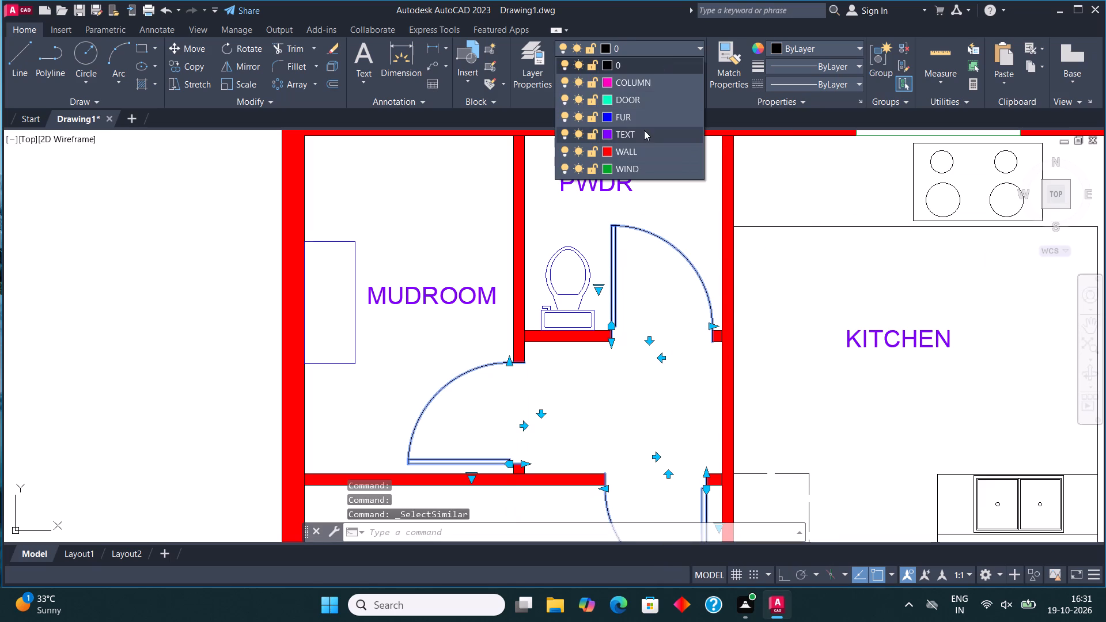
pyautogui.click(645, 98)
pyautogui.scroll(-2, 502, 236)
pyautogui.press('Escape')
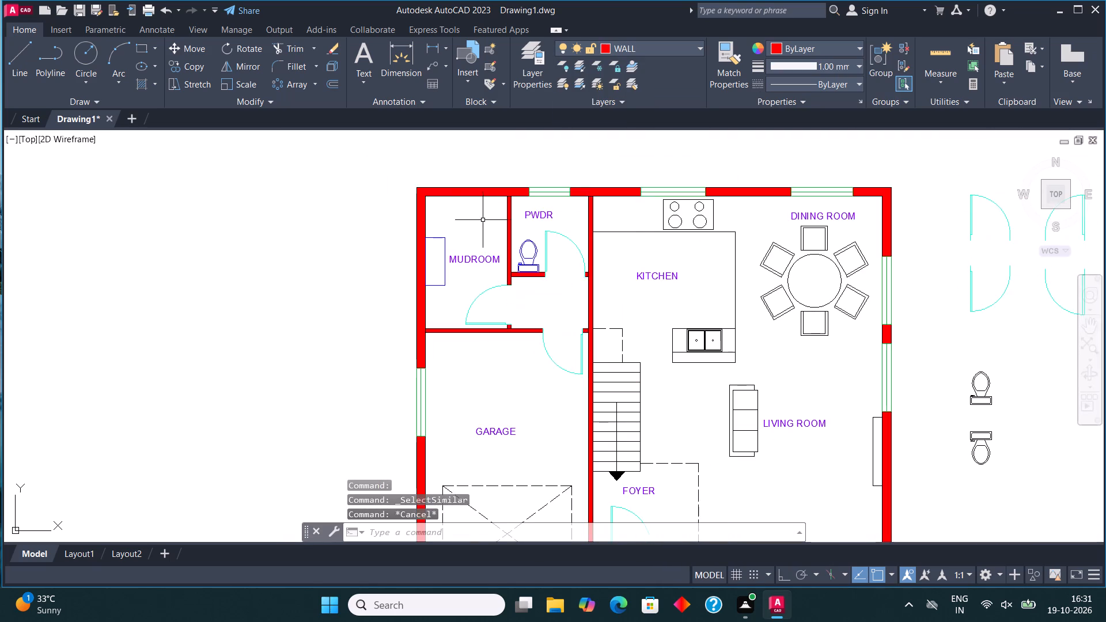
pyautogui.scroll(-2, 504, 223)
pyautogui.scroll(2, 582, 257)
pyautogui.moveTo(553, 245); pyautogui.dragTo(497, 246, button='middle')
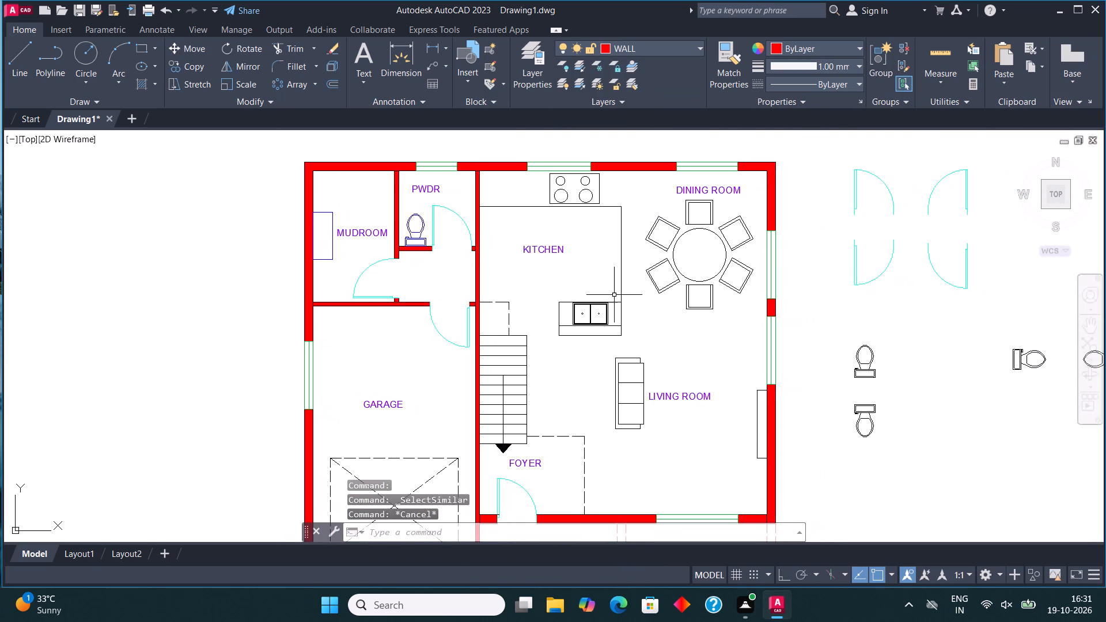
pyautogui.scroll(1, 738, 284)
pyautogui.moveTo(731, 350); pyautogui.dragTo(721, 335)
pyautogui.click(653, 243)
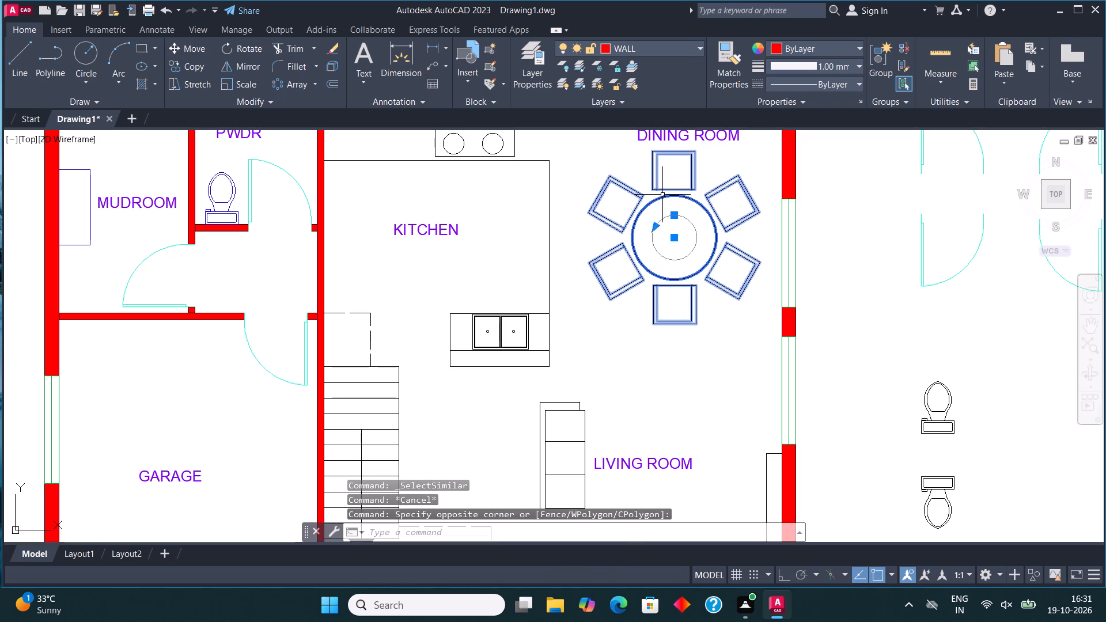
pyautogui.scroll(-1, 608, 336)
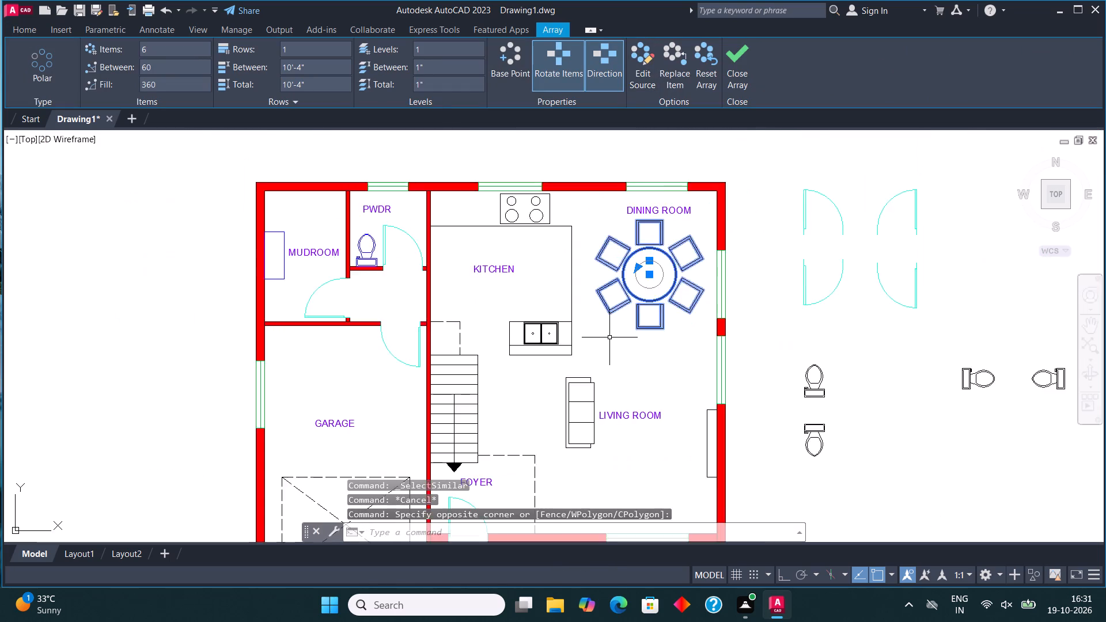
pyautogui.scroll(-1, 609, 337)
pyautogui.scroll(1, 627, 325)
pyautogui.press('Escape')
# Move the dining table and its surrounding chairs to the FUR layer.
pyautogui.moveTo(680, 342); pyautogui.dragTo(672, 324)
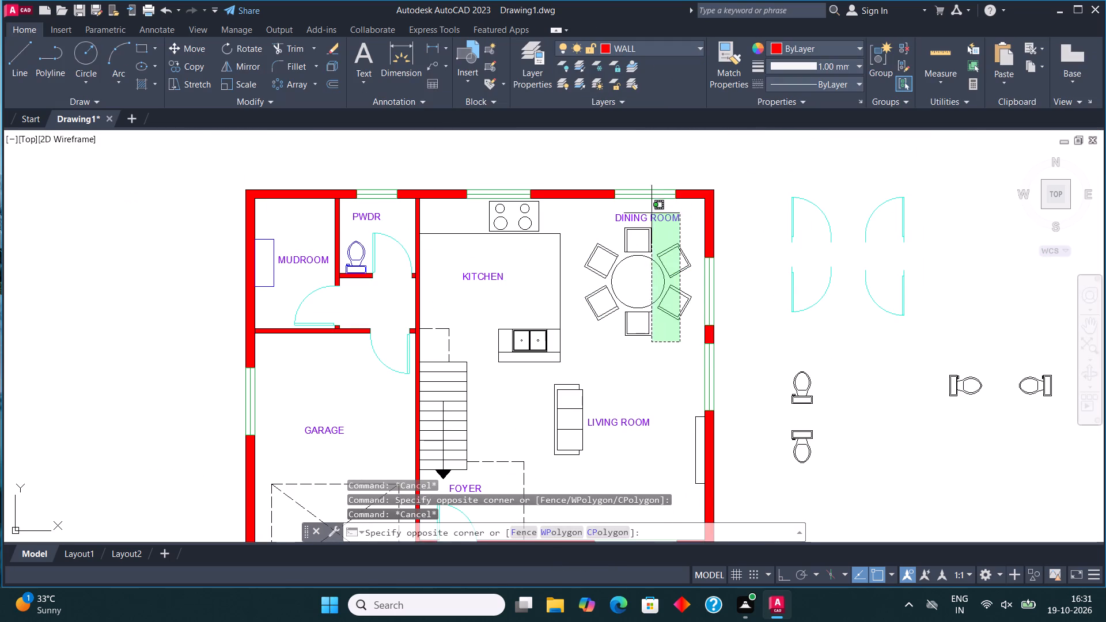
pyautogui.click(651, 211)
pyautogui.click(659, 45)
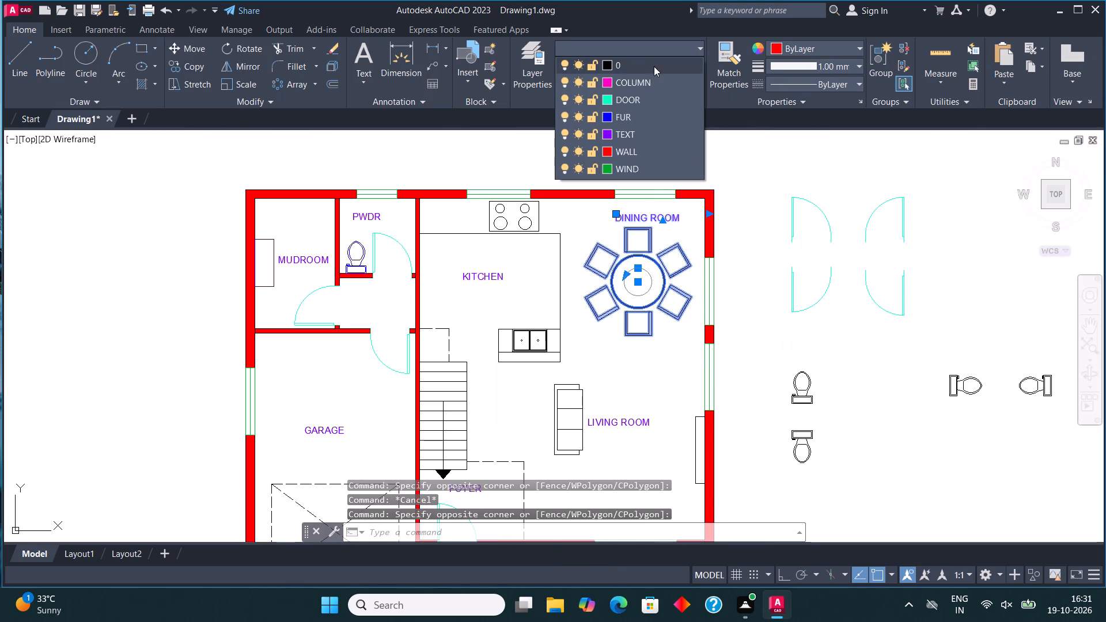
pyautogui.click(643, 115)
pyautogui.press('Escape')
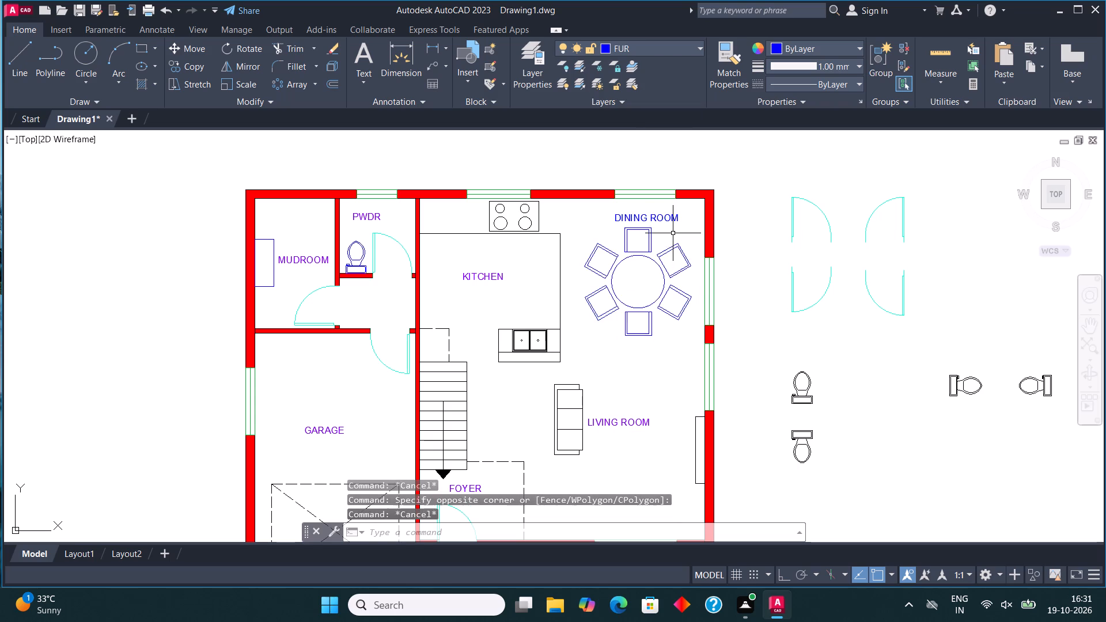
# Move the DINING ROOM label back to the TEXT layer.
pyautogui.click(668, 221)
pyautogui.click(664, 47)
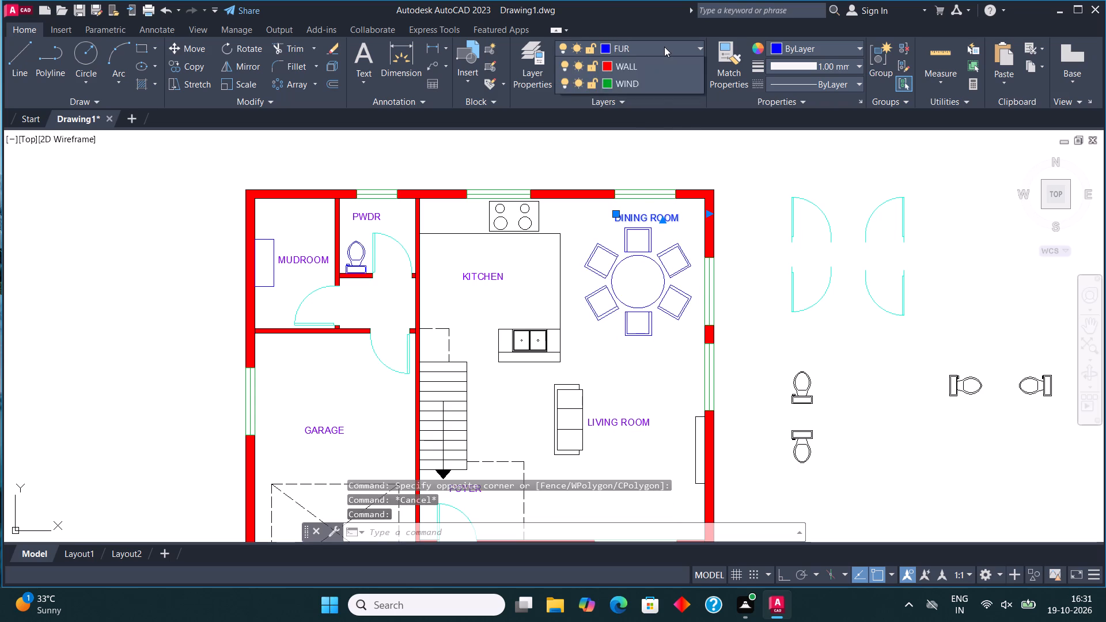
pyautogui.click(641, 132)
pyautogui.press('Escape')
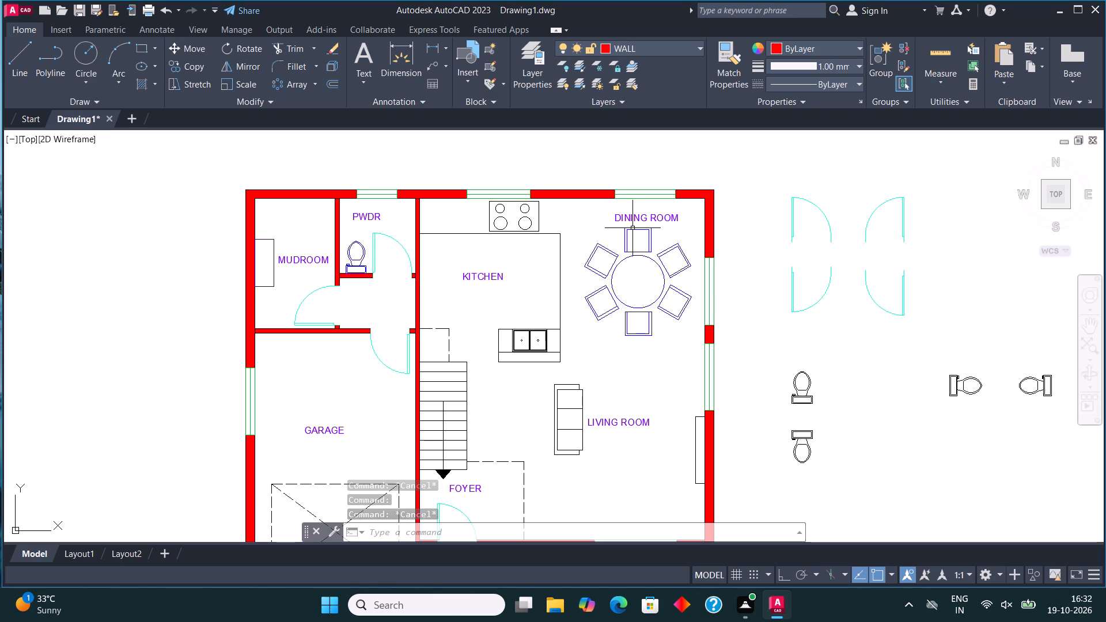
# Move the kitchen stove's outline and its four burners to the FUR layer.
pyautogui.scroll(2, 536, 218)
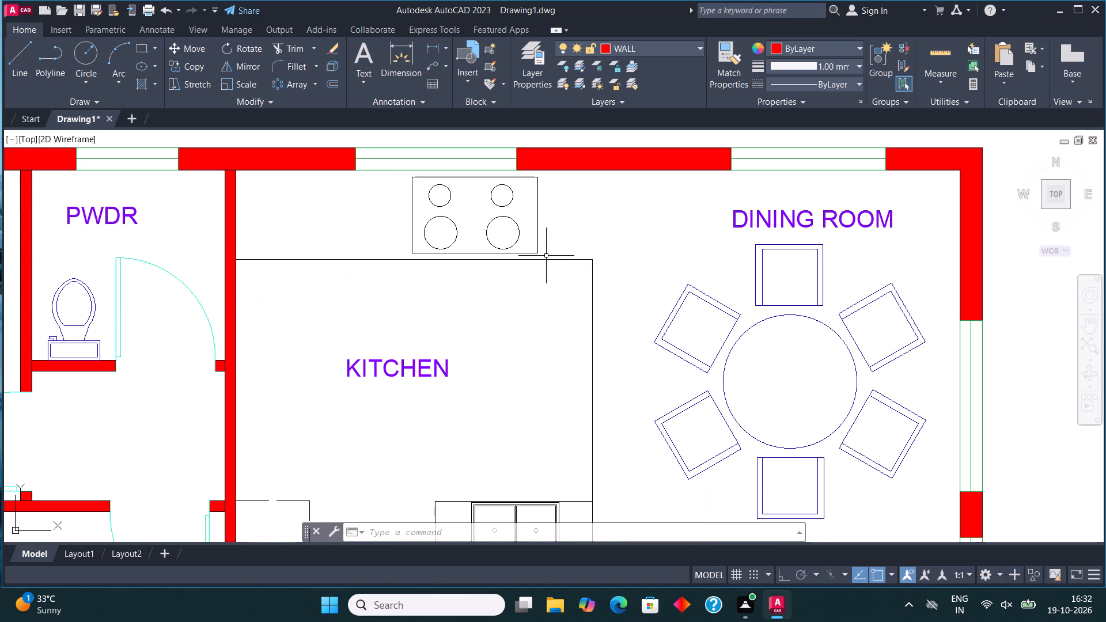
pyautogui.click(546, 256)
pyautogui.click(402, 170)
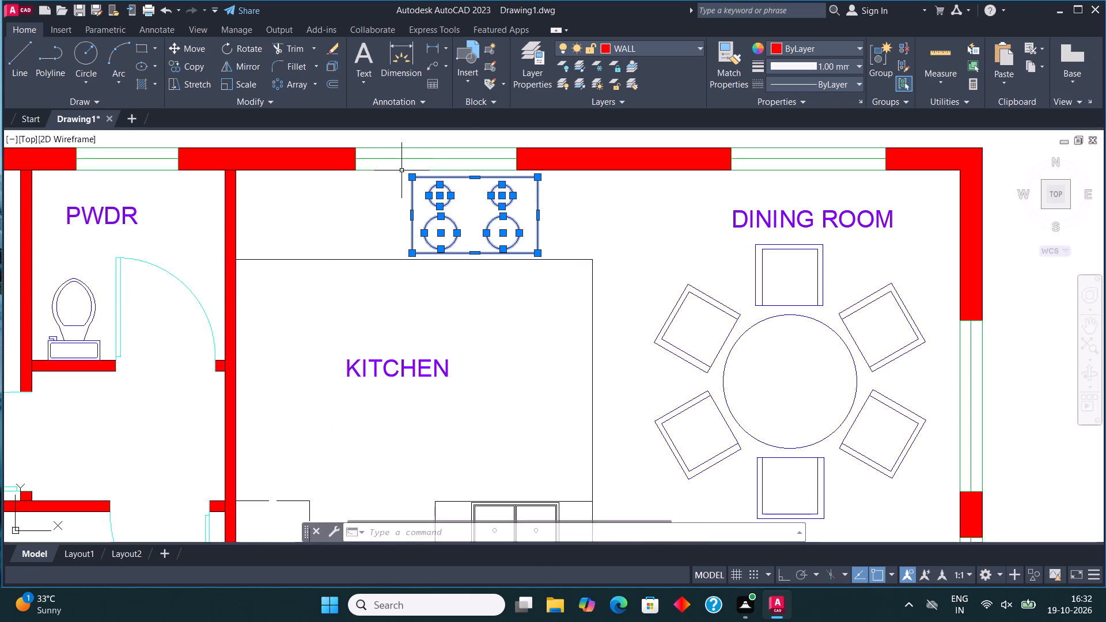
pyautogui.click(626, 39)
pyautogui.click(635, 51)
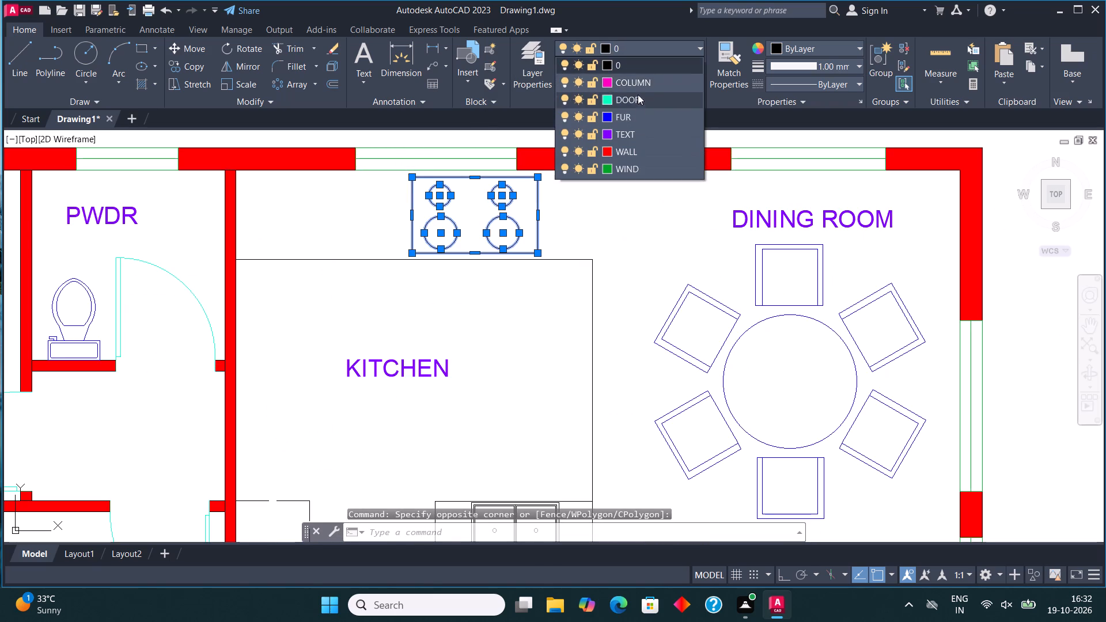
pyautogui.click(638, 115)
# Move the kitchen's counter edge lines, the sink and the sink counter to the FUR layer.
pyautogui.scroll(-1, 579, 218)
pyautogui.scroll(1, 582, 351)
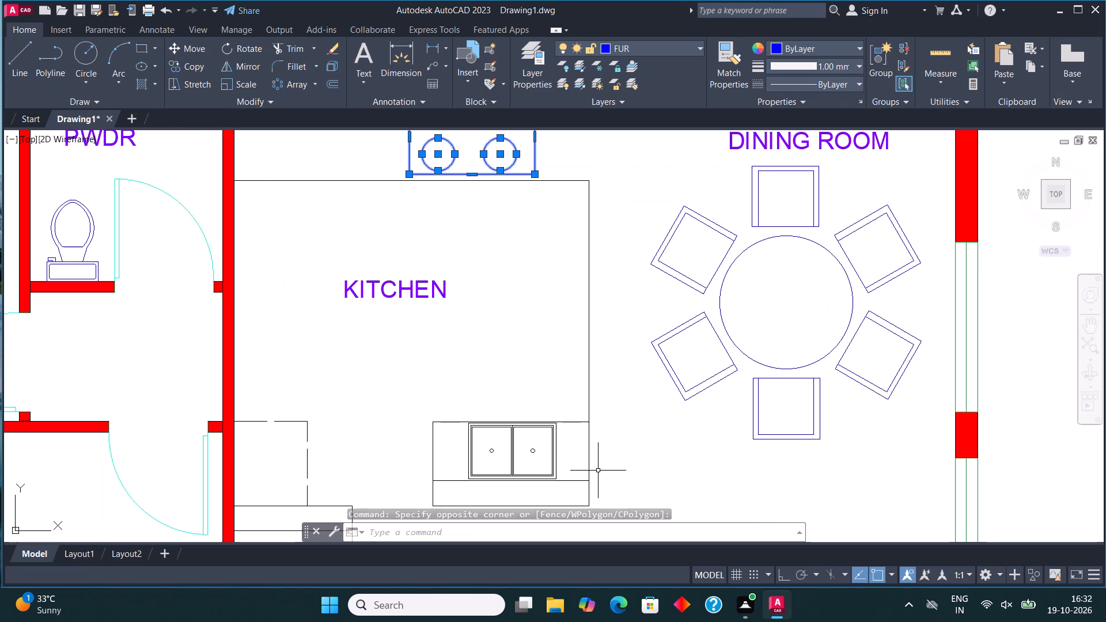
pyautogui.scroll(-1, 596, 477)
pyautogui.scroll(1, 588, 514)
pyautogui.click(602, 497)
pyautogui.click(481, 390)
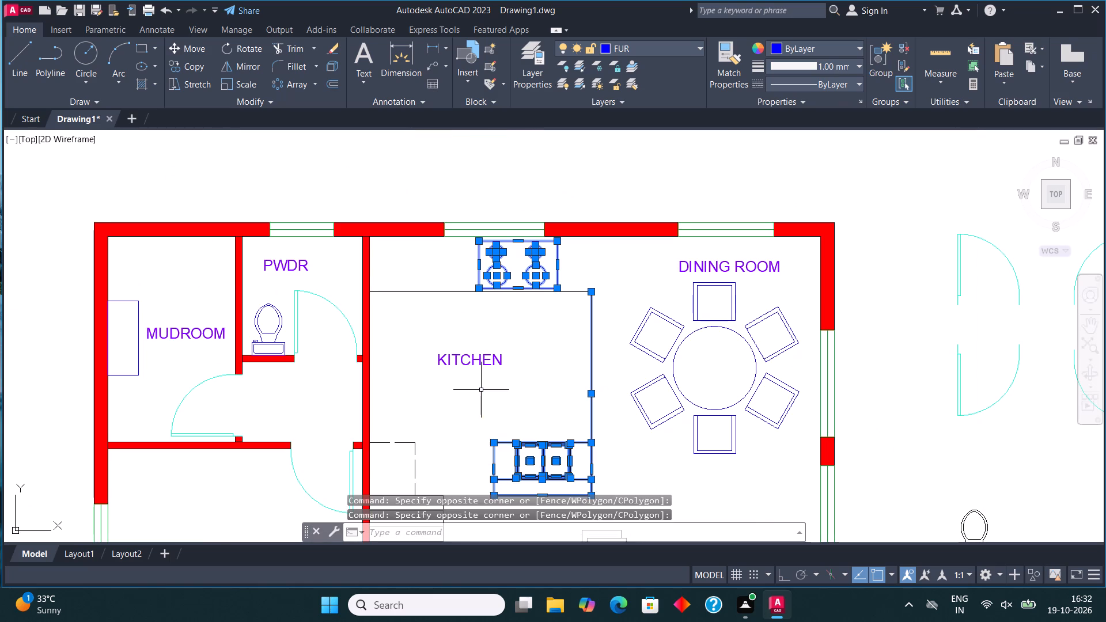
pyautogui.click(535, 287)
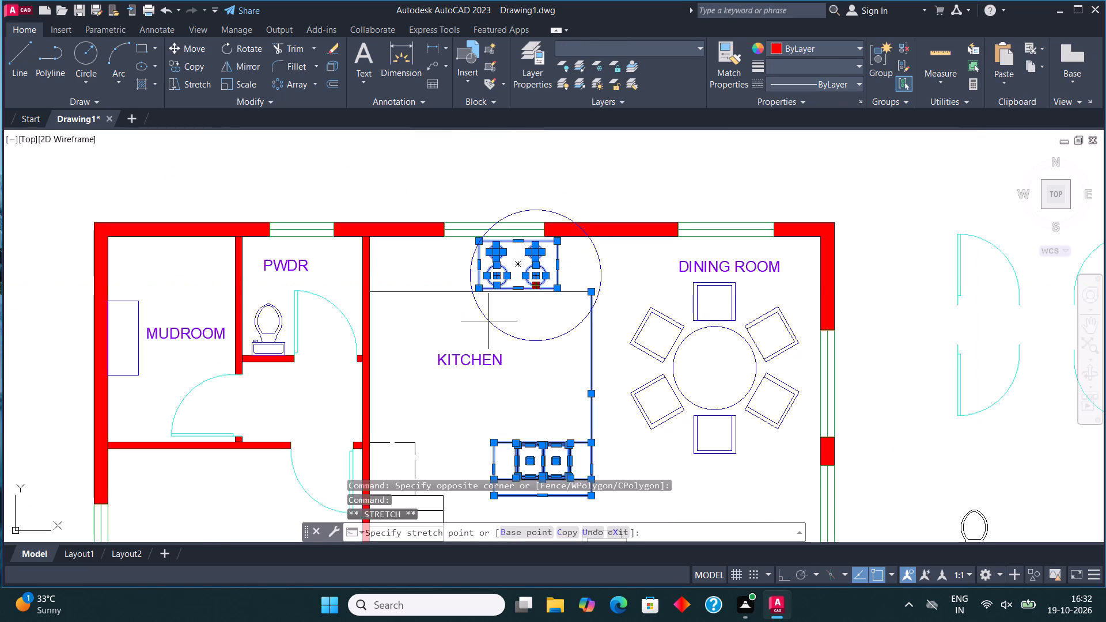
pyautogui.press('Escape')
pyautogui.click(508, 310)
pyautogui.click(482, 274)
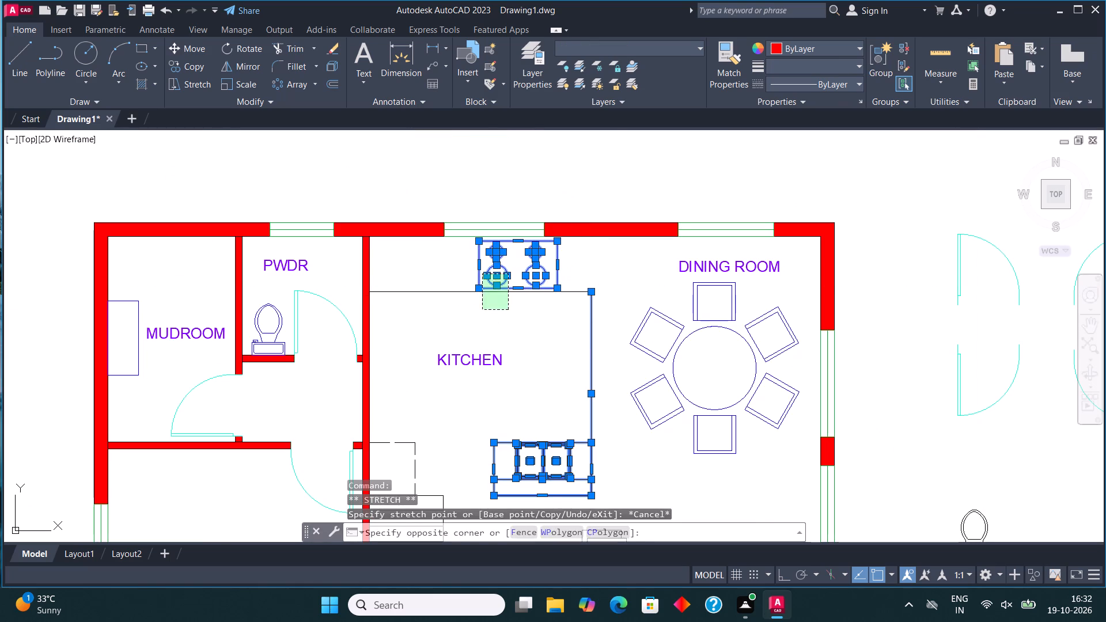
pyautogui.click(664, 47)
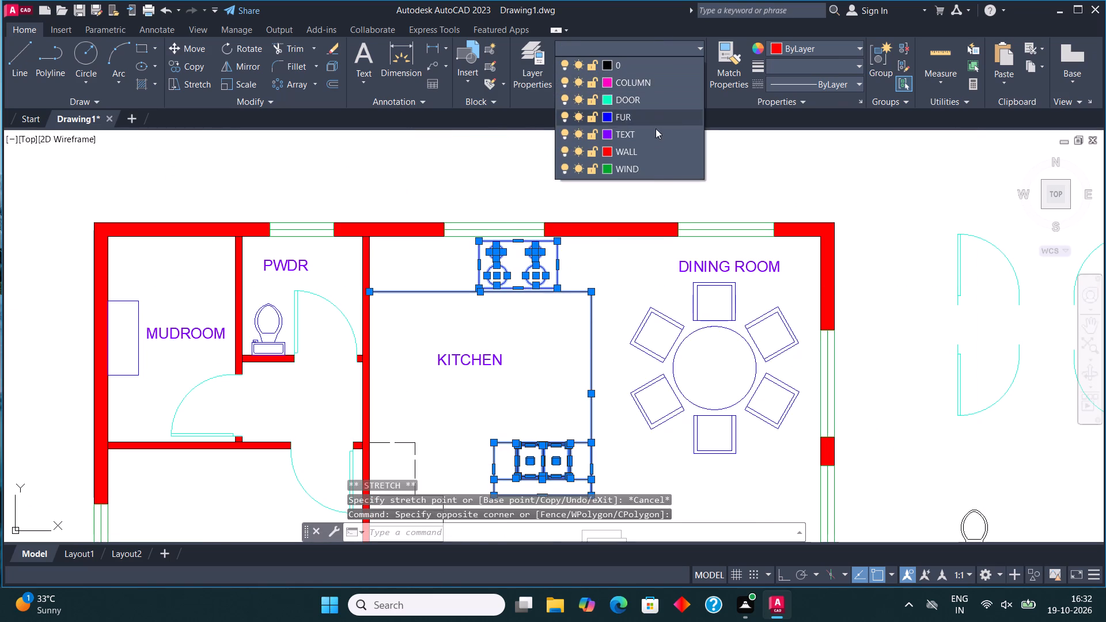
pyautogui.click(649, 118)
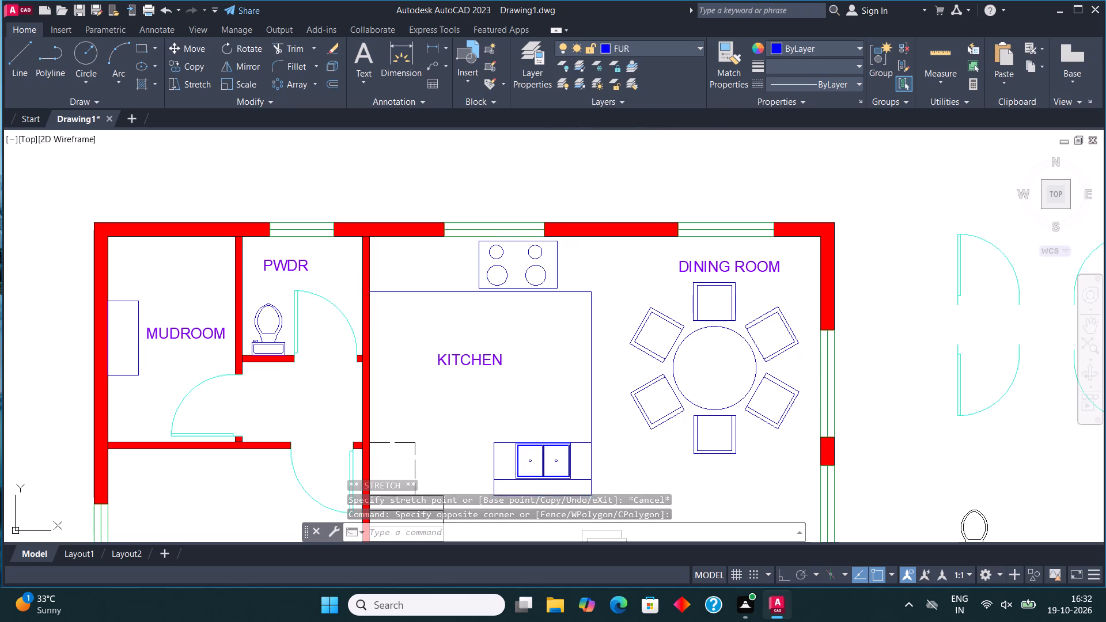
pyautogui.press('Escape')
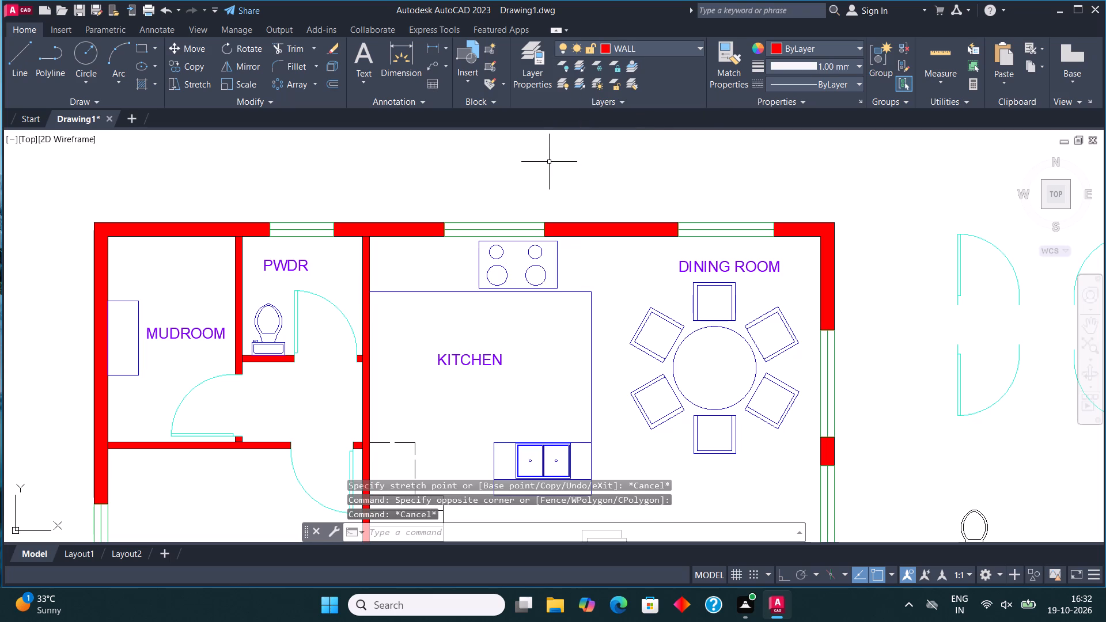
# Move the living room sofa and the narrow rectangular unit against the outer wall to the FUR layer.
pyautogui.scroll(-1, 396, 5)
pyautogui.scroll(-2, 457, 213)
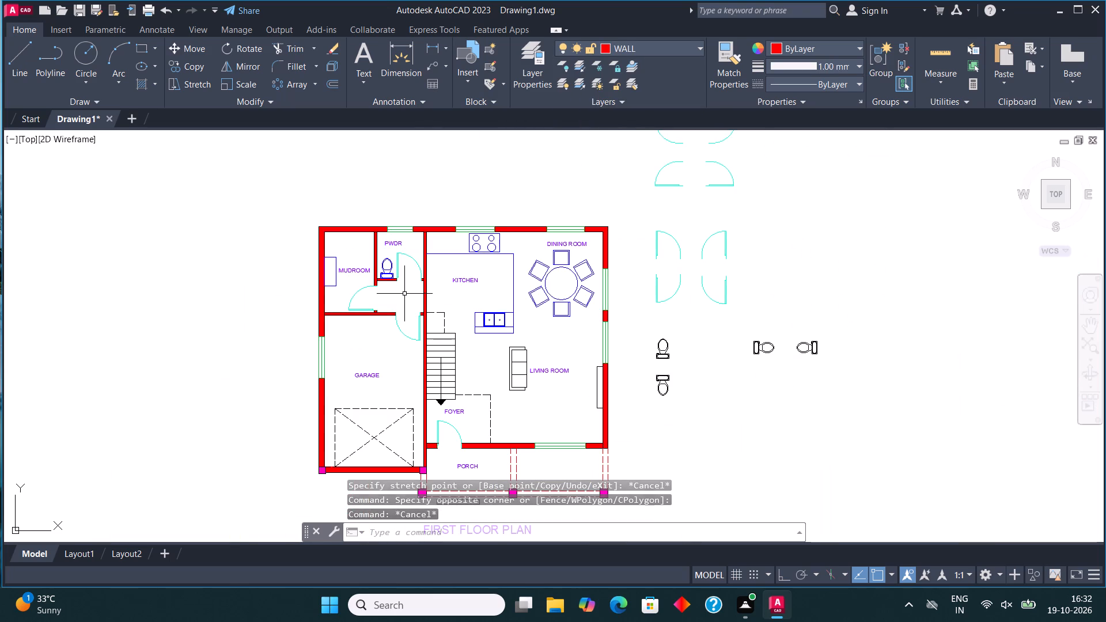
pyautogui.scroll(2, 518, 382)
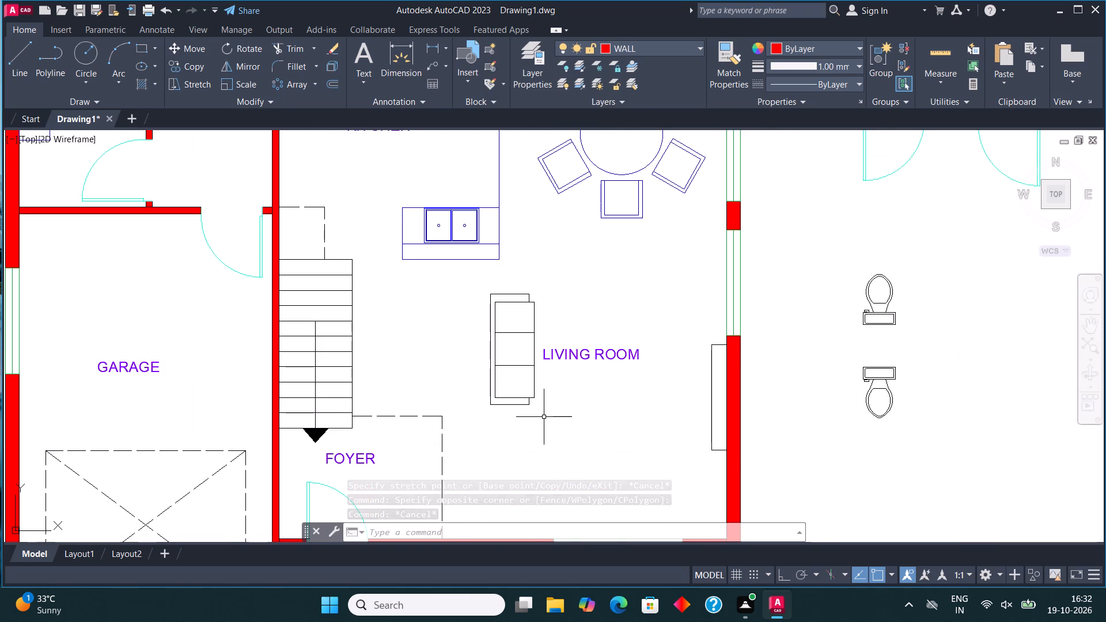
pyautogui.click(540, 414)
pyautogui.click(480, 276)
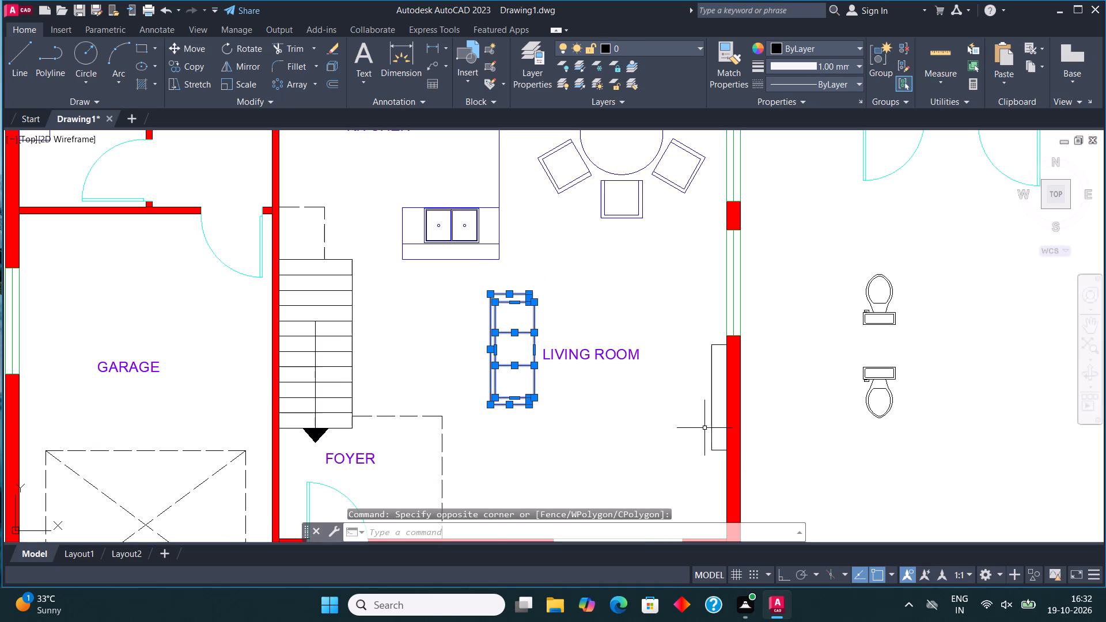
pyautogui.click(711, 432)
pyautogui.click(672, 44)
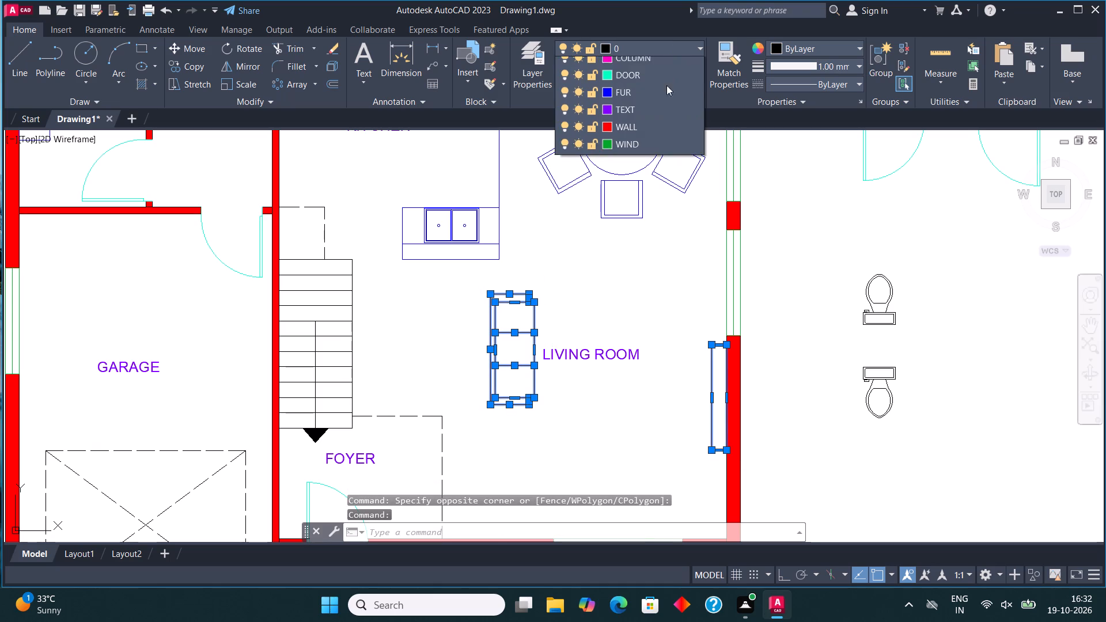
pyautogui.click(648, 119)
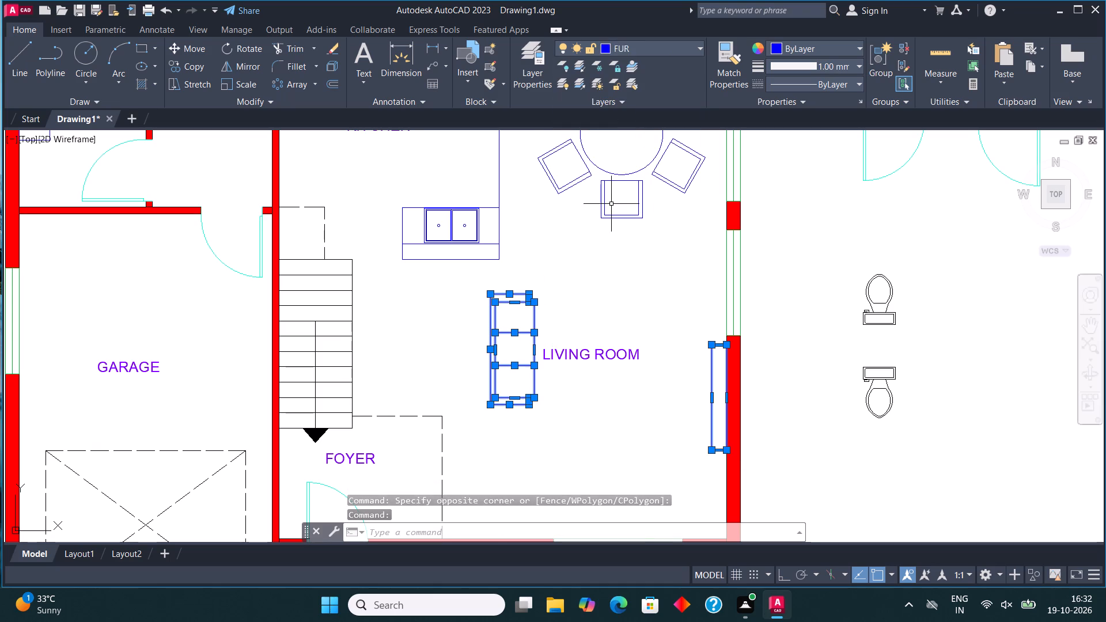
pyautogui.press('Escape')
# Move the staircase treads, side line, direction line and arrowhead to the FUR layer.
pyautogui.scroll(-2, 617, 208)
pyautogui.scroll(3, 490, 244)
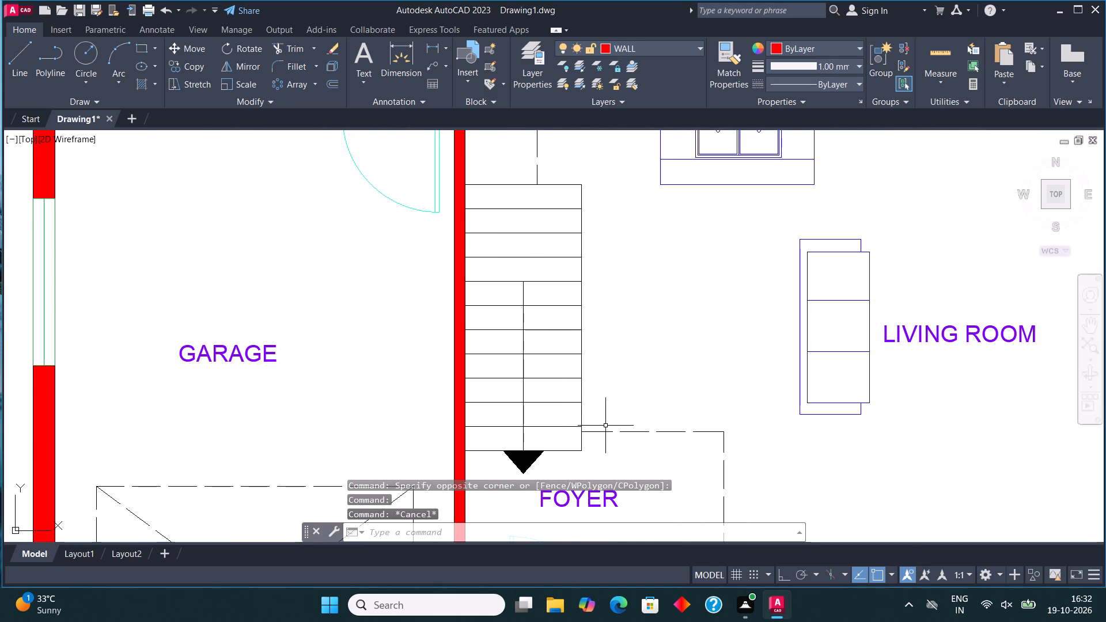
pyautogui.moveTo(603, 423); pyautogui.dragTo(602, 417)
pyautogui.click(554, 163)
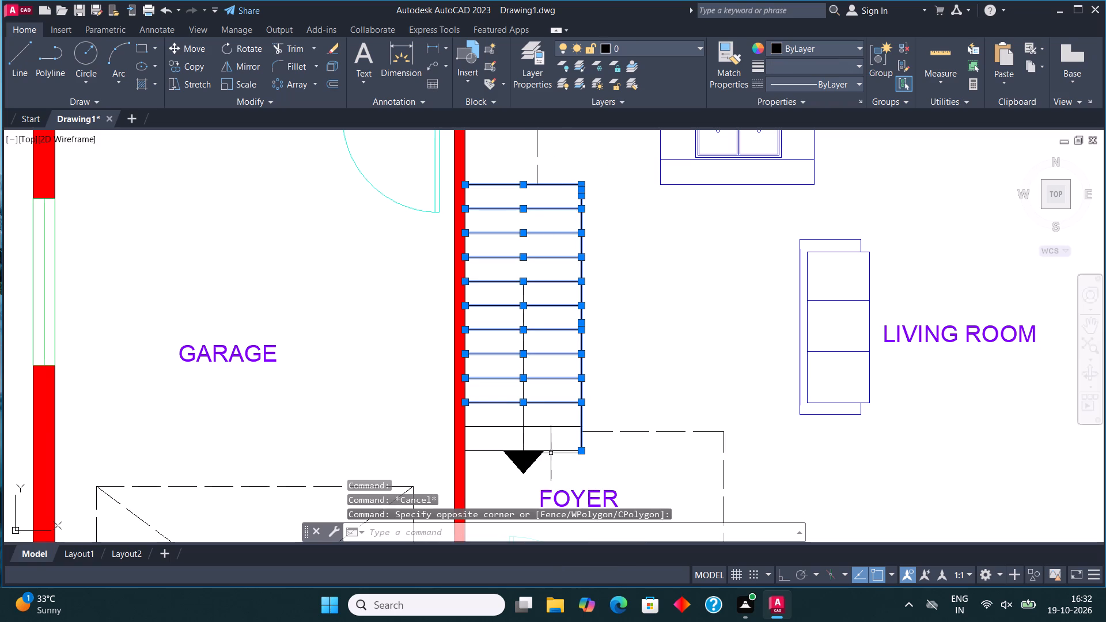
pyautogui.click(551, 464)
pyautogui.click(499, 376)
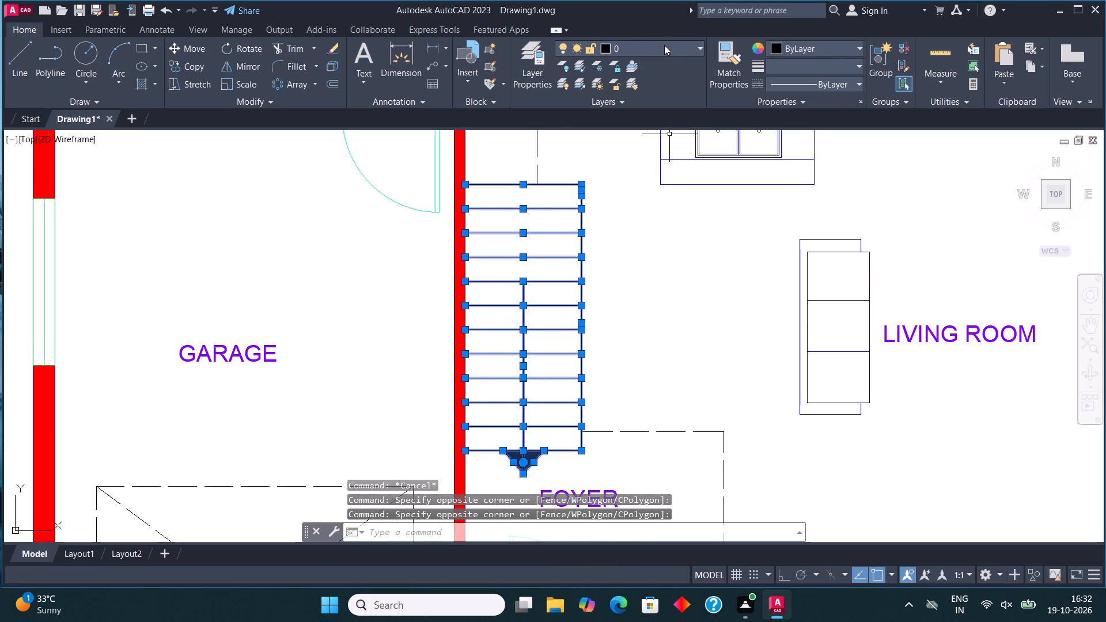
pyautogui.click(664, 45)
pyautogui.click(657, 119)
pyautogui.scroll(-1, 543, 318)
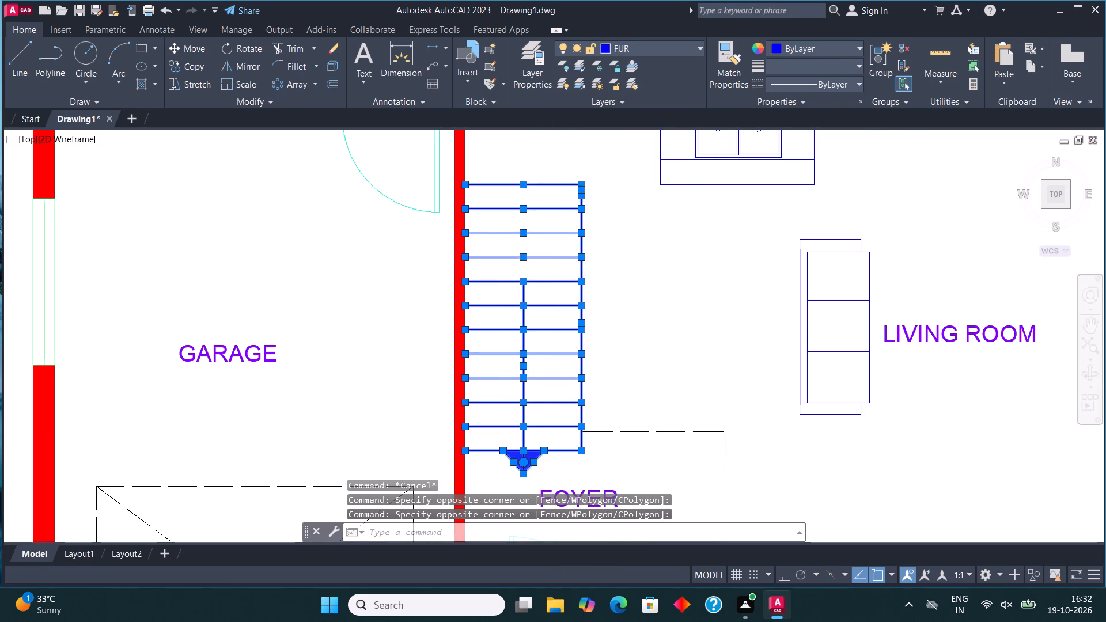
pyautogui.press('Escape')
# Move the garage's dashed crossed rectangle and the foyer's two dashed lines to the WALL layer.
pyautogui.scroll(-1, 521, 305)
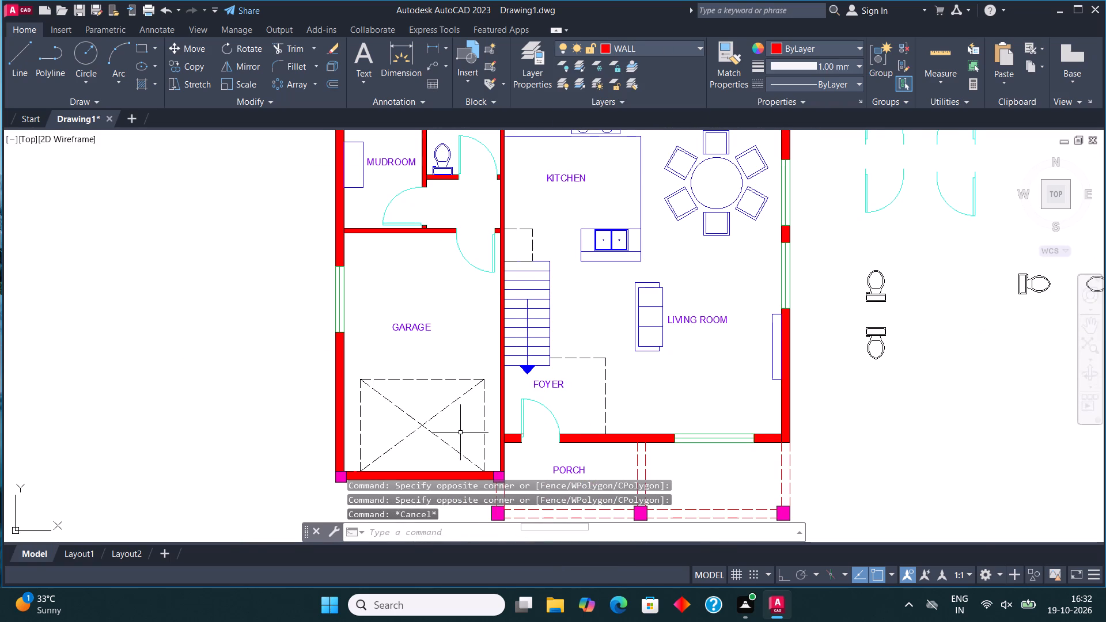
pyautogui.scroll(1, 452, 444)
pyautogui.scroll(-1, 534, 382)
pyautogui.scroll(1, 498, 423)
pyautogui.click(478, 434)
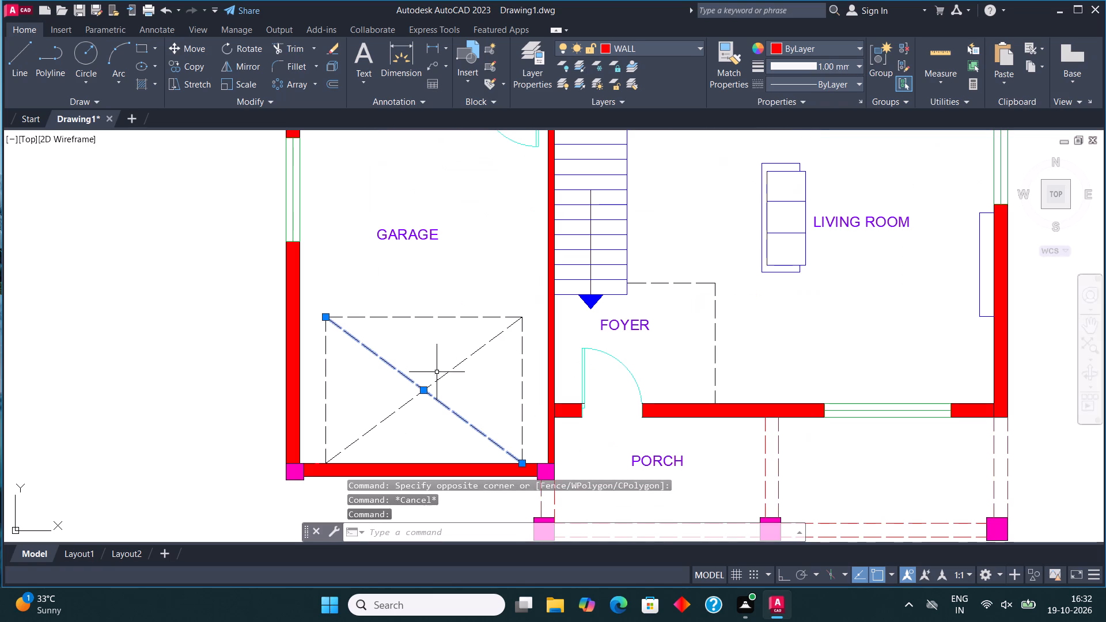
pyautogui.click(451, 435)
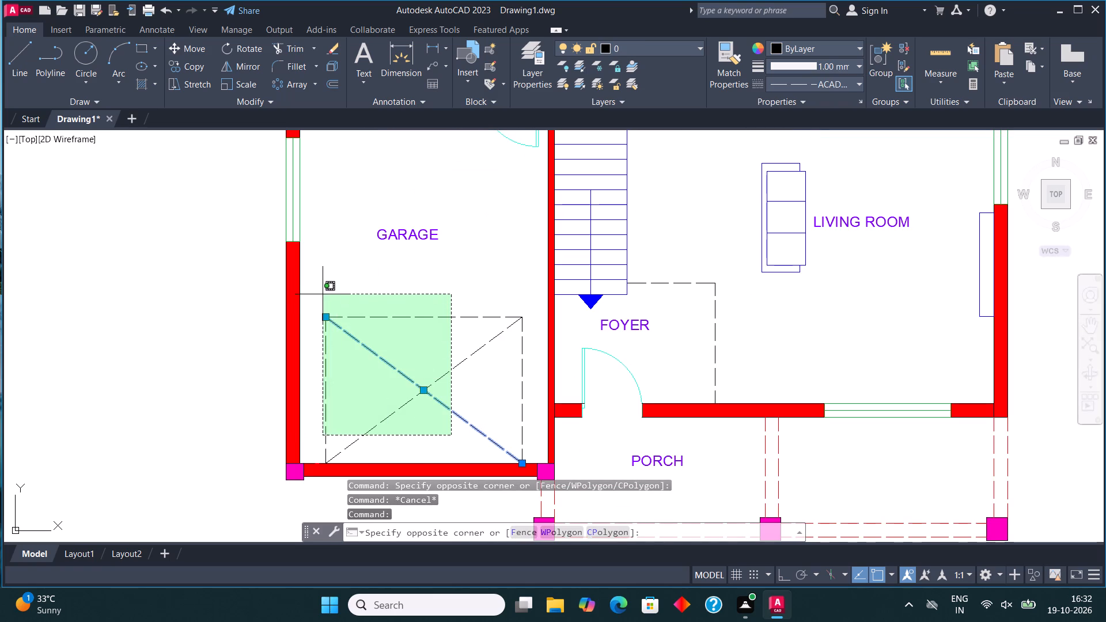
pyautogui.click(323, 294)
pyautogui.click(725, 321)
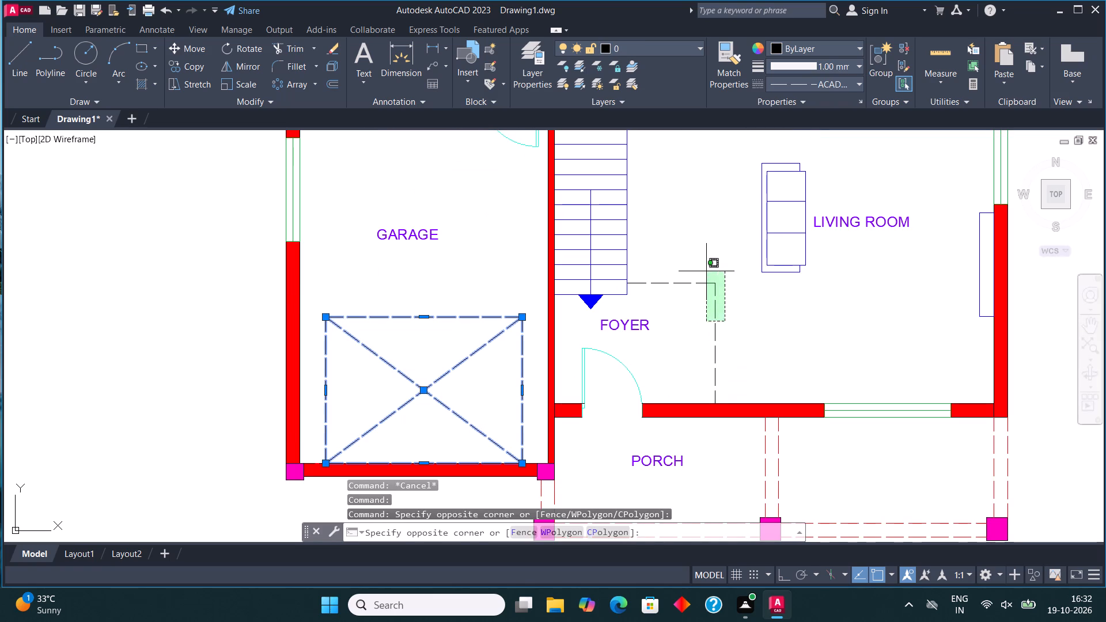
pyautogui.click(706, 271)
pyautogui.click(677, 47)
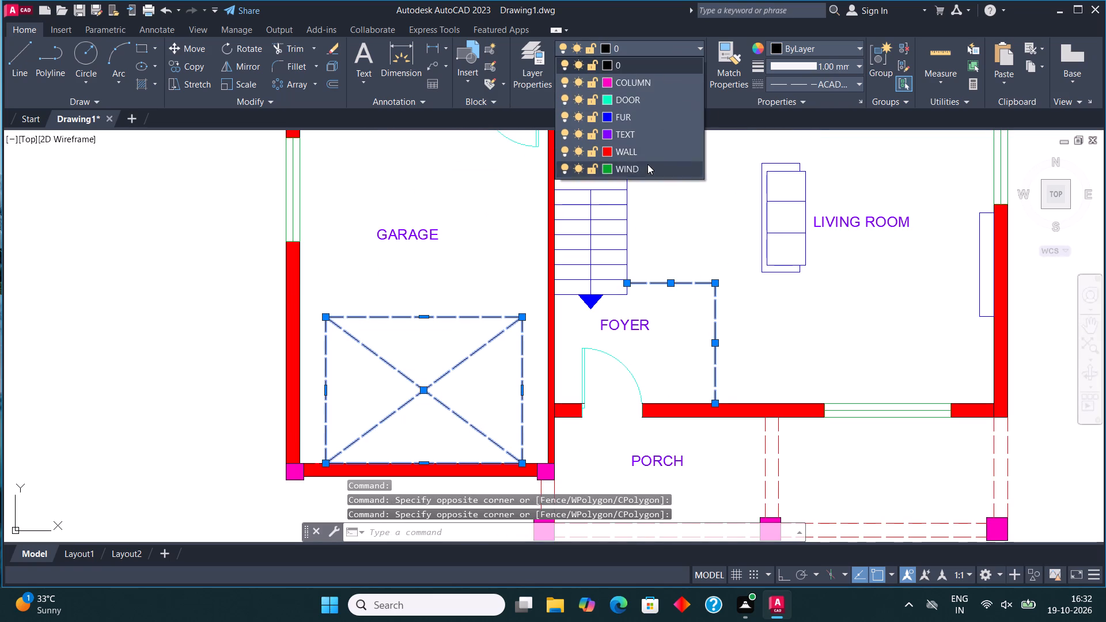
pyautogui.click(644, 153)
pyautogui.press('Escape')
# Move the narrow rectangle in front of the porch, above the plan title, to the FUR layer.
pyautogui.scroll(-2, 573, 291)
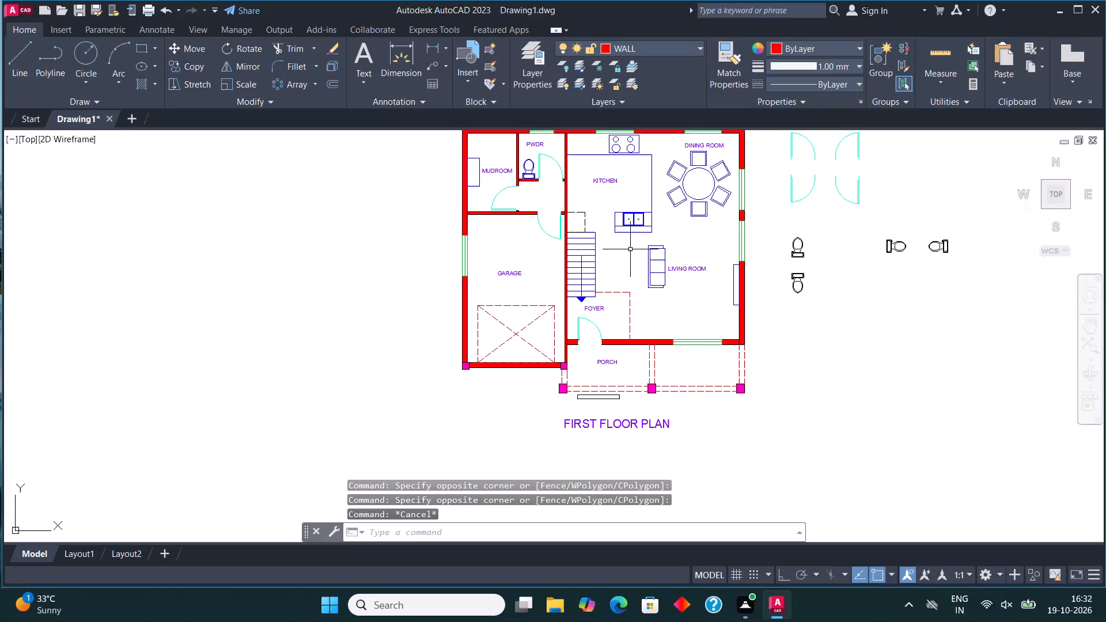
pyautogui.moveTo(626, 251); pyautogui.dragTo(588, 275, button='middle')
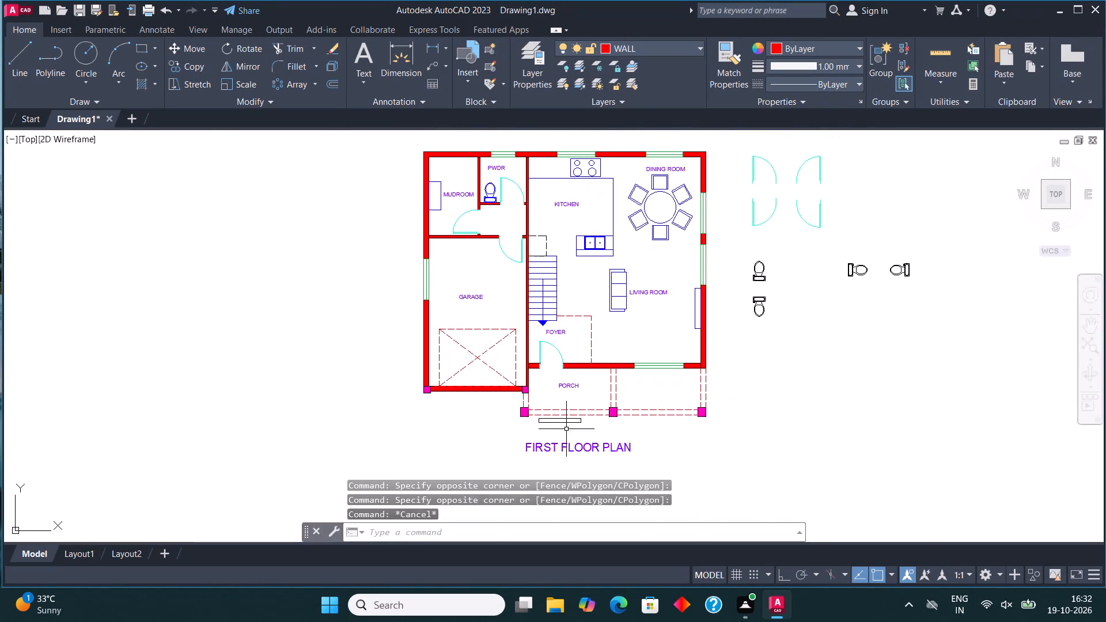
pyautogui.scroll(4, 566, 428)
pyautogui.click(562, 420)
pyautogui.click(528, 365)
pyautogui.click(691, 44)
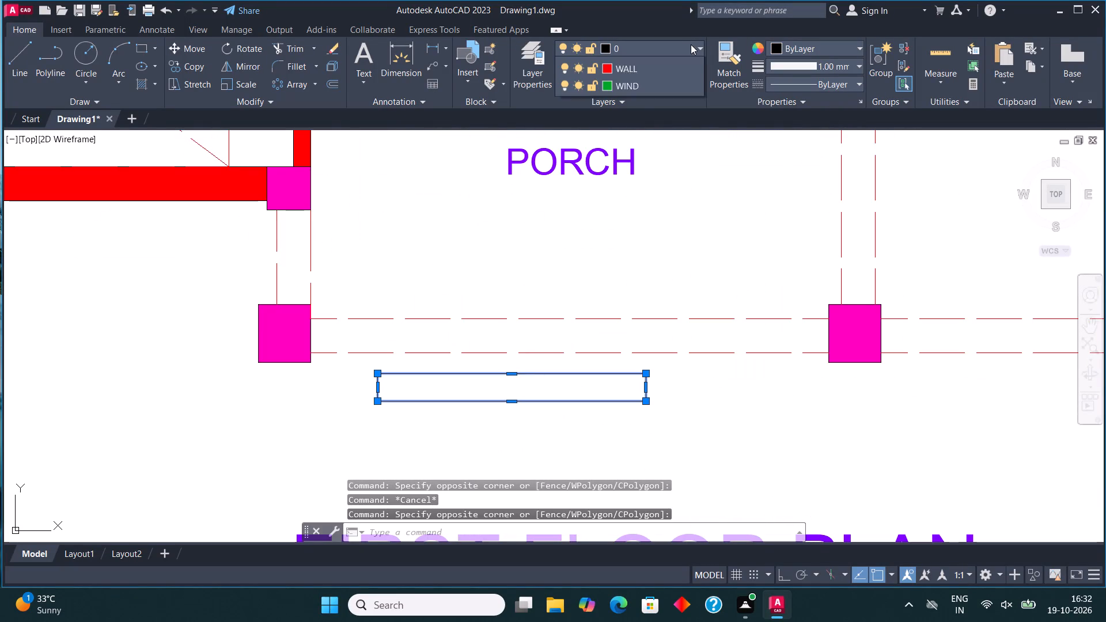
pyautogui.click(658, 116)
pyautogui.scroll(-3, 608, 261)
pyautogui.press('Escape')
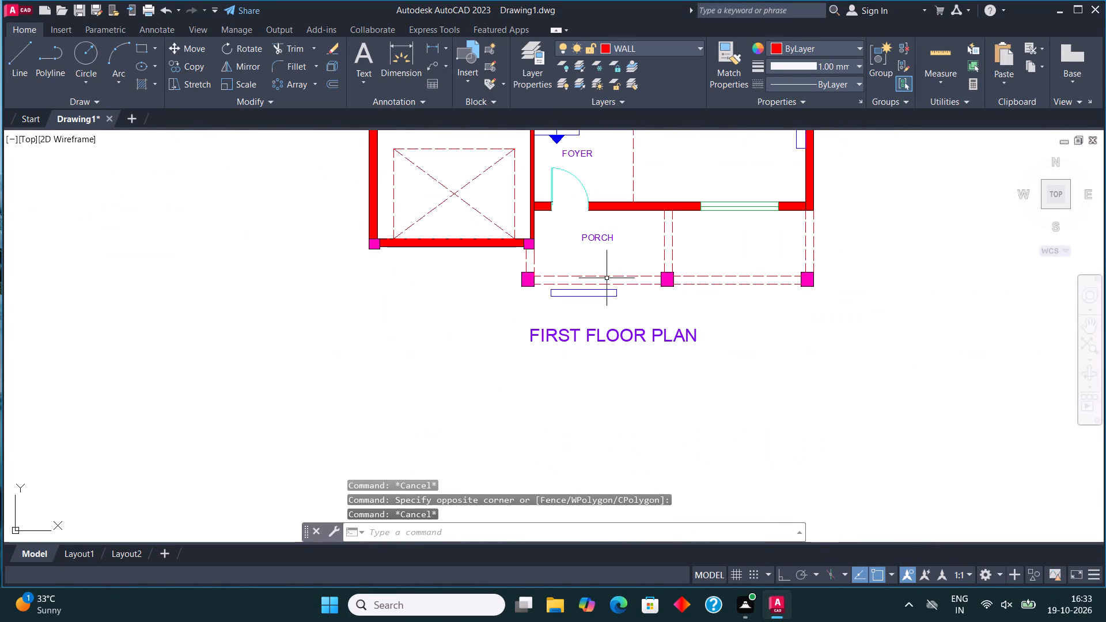
# Move all the spare door swings and toilets from the east side of the plan to clear space west of it.
pyautogui.scroll(-3, 604, 298)
pyautogui.scroll(2, 683, 244)
pyautogui.moveTo(683, 244); pyautogui.dragTo(706, 288, button='middle')
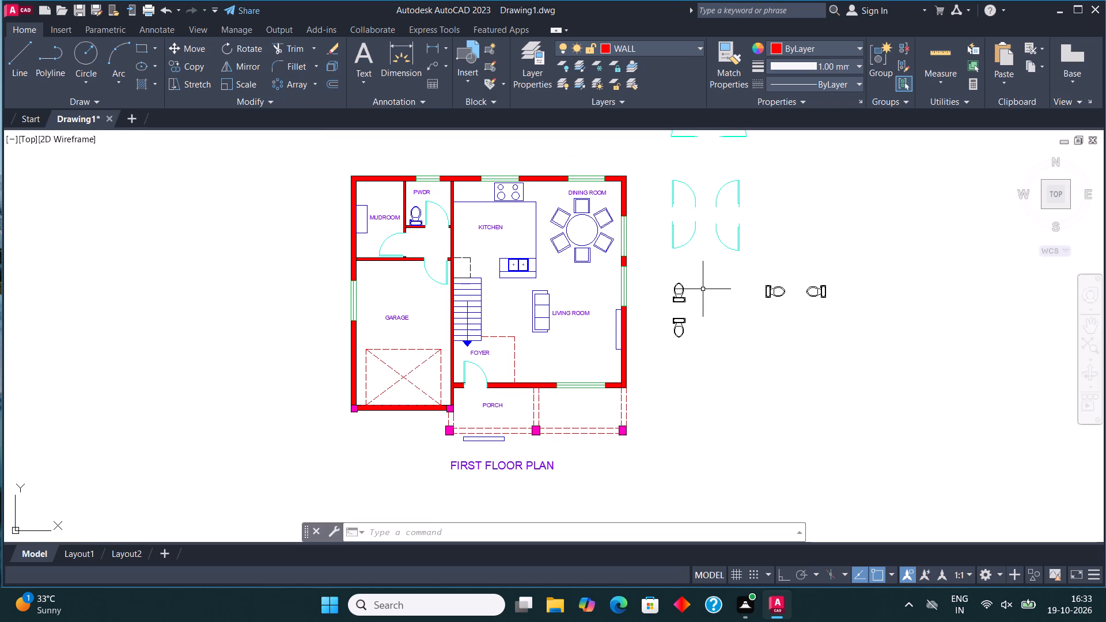
pyautogui.scroll(-2, 703, 289)
pyautogui.scroll(1, 849, 213)
pyautogui.moveTo(812, 209); pyautogui.dragTo(743, 207, button='middle')
pyautogui.moveTo(662, 376); pyautogui.dragTo(660, 362)
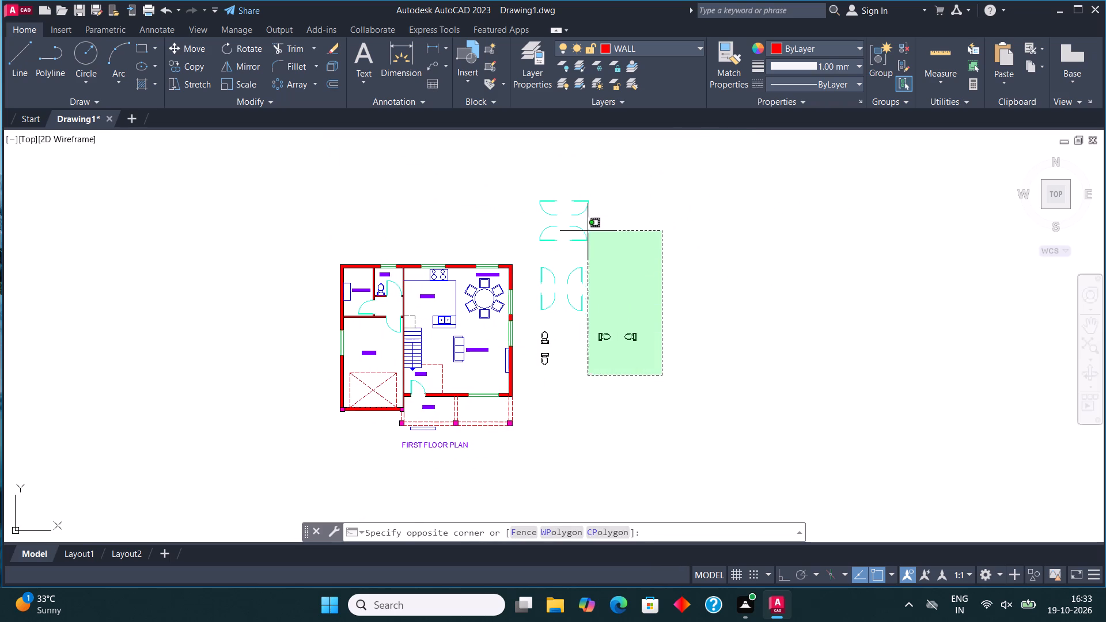
pyautogui.click(537, 168)
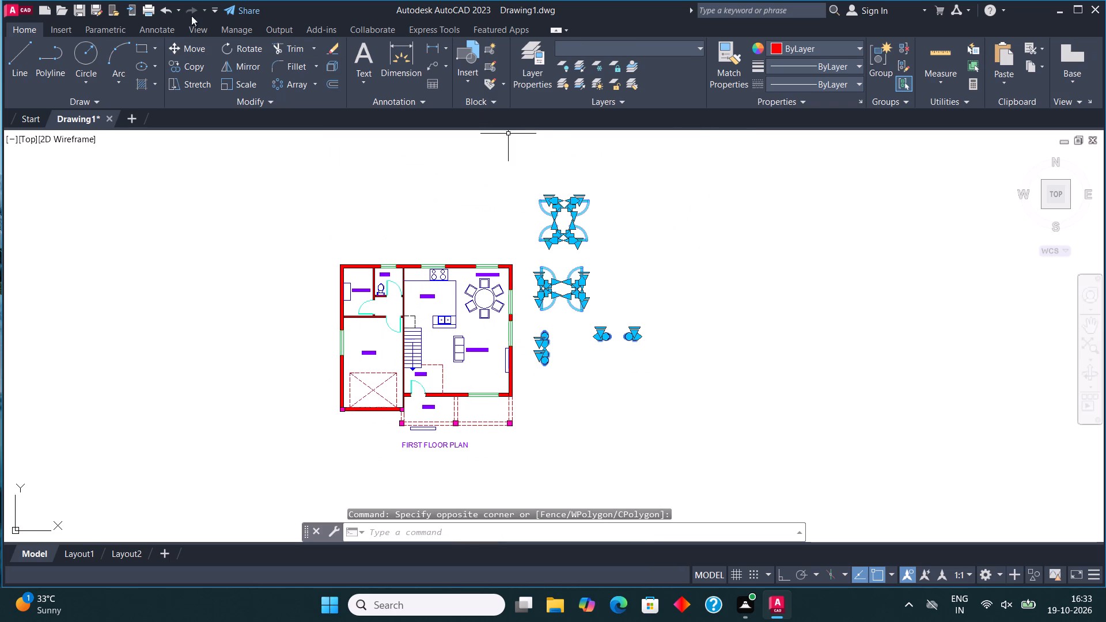
pyautogui.click(199, 47)
pyautogui.click(632, 310)
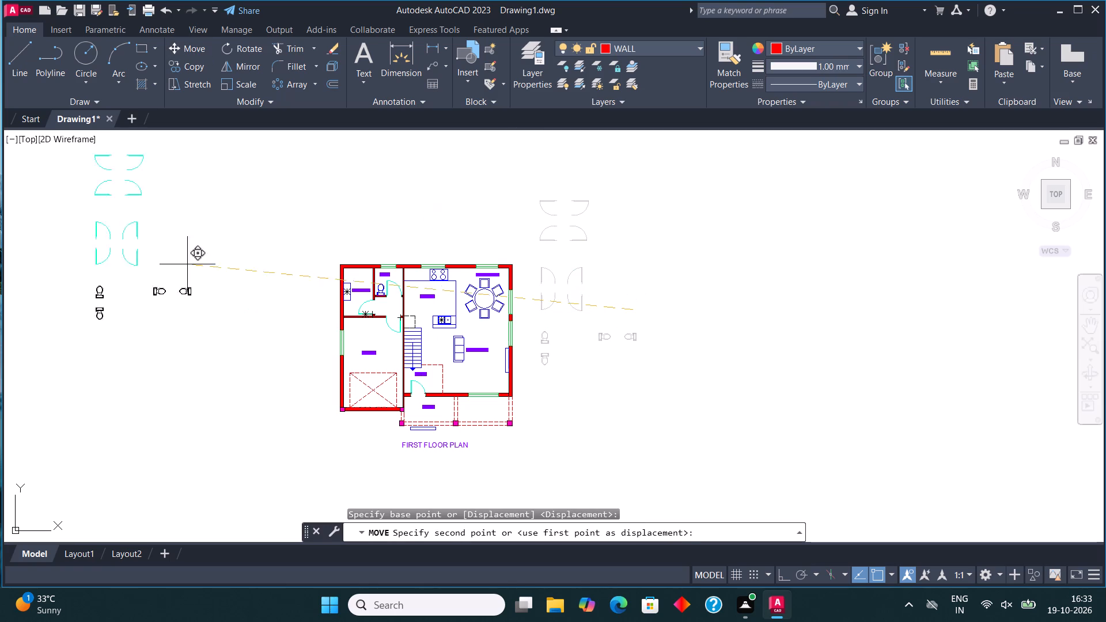
pyautogui.click(296, 309)
pyautogui.press('Escape')
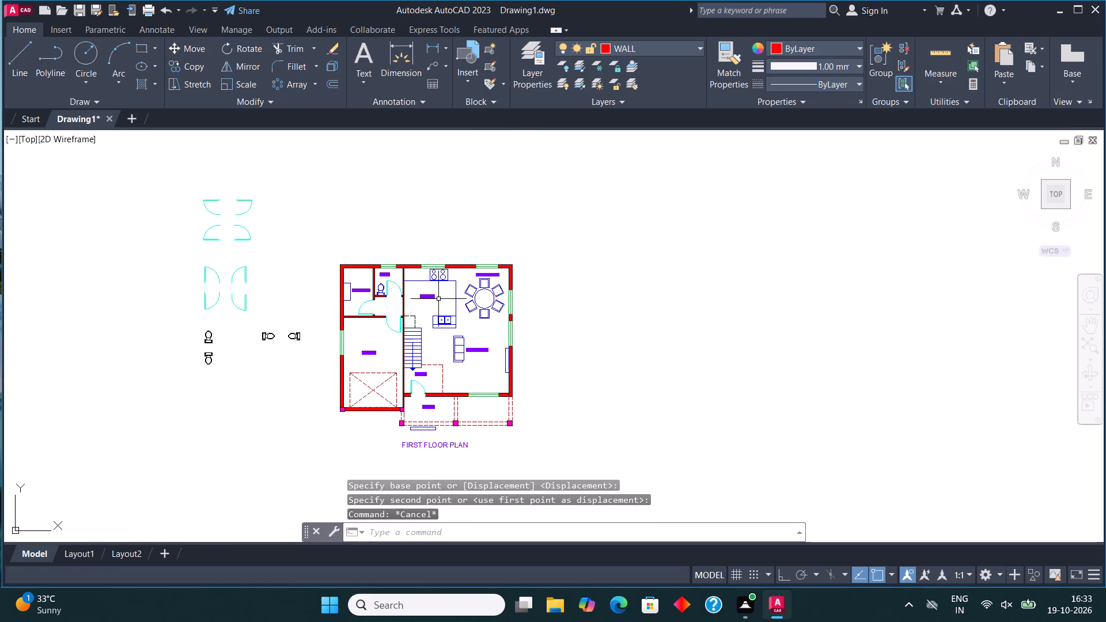
# Make TEXT the current layer and dimension the mudroom's interior width and depth, placing both dimensions inside the room.
pyautogui.scroll(1, 438, 299)
pyautogui.scroll(2, 291, 270)
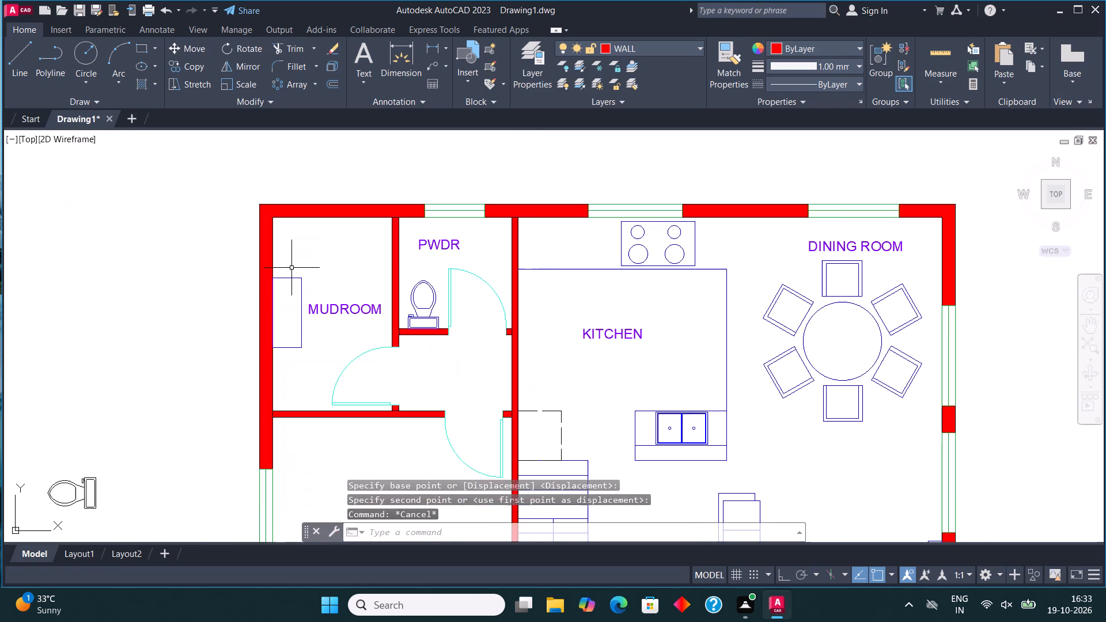
pyautogui.scroll(1, 291, 268)
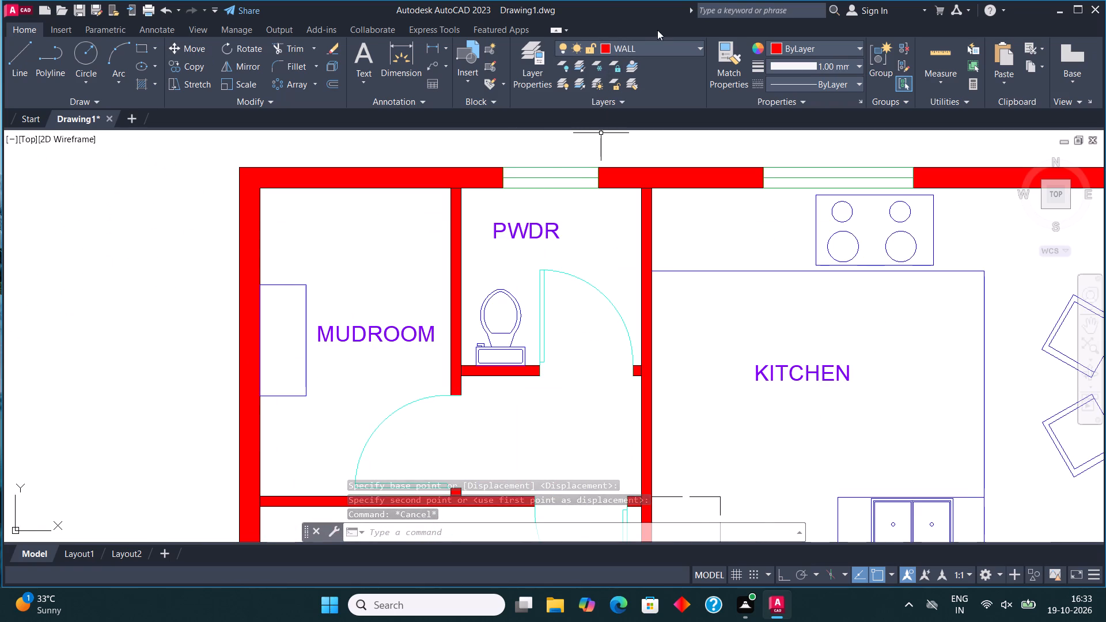
pyautogui.click(677, 48)
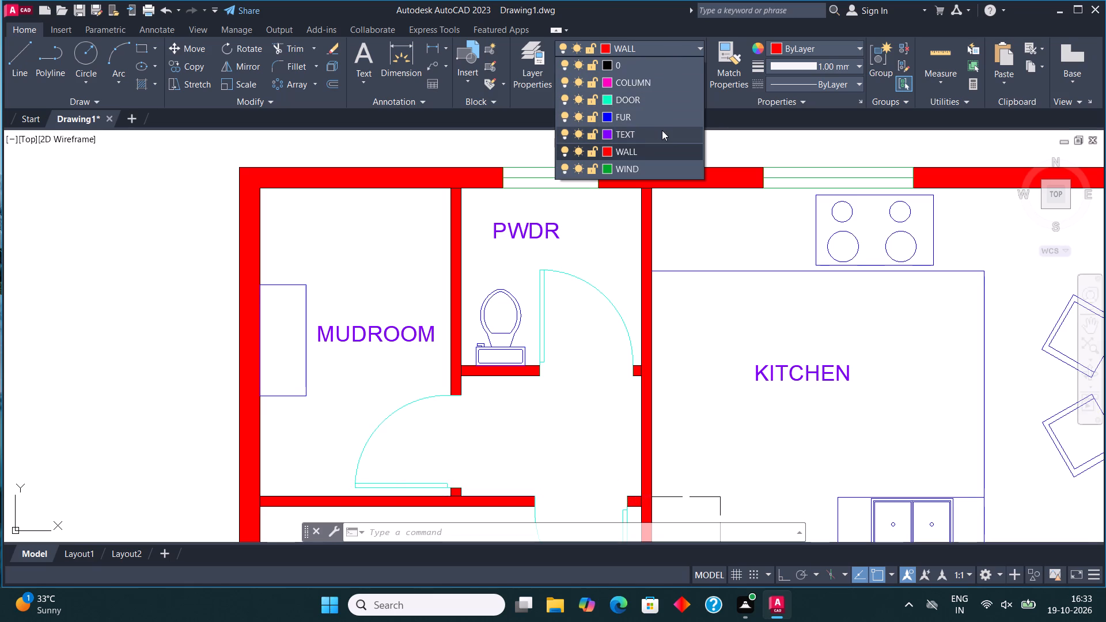
pyautogui.click(662, 133)
pyautogui.click(389, 51)
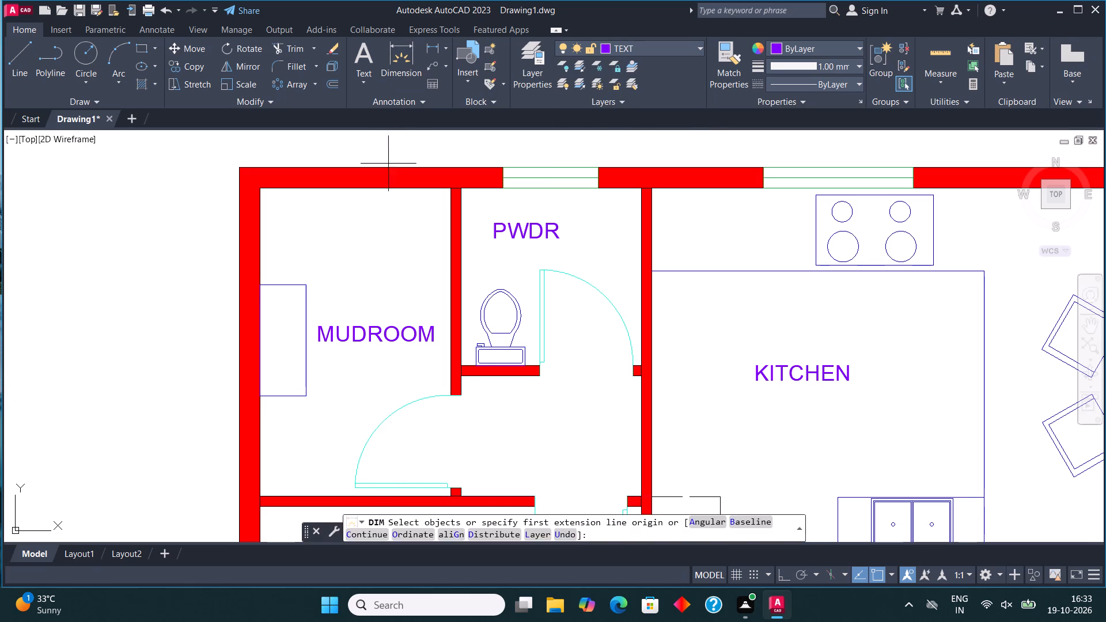
pyautogui.click(261, 186)
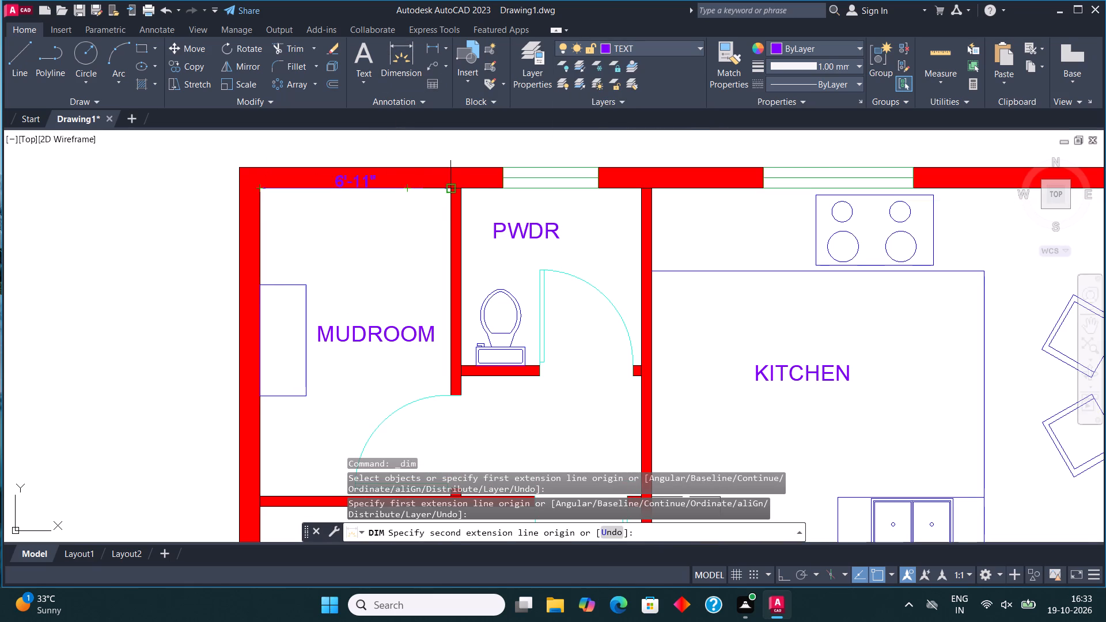
pyautogui.click(452, 191)
pyautogui.click(449, 236)
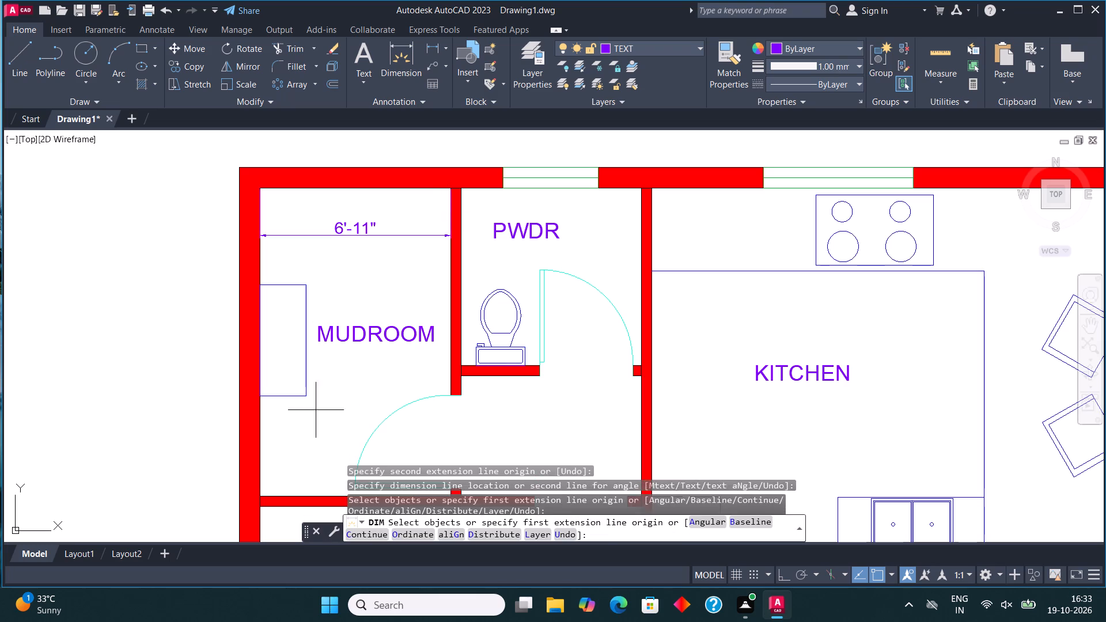
pyautogui.click(262, 496)
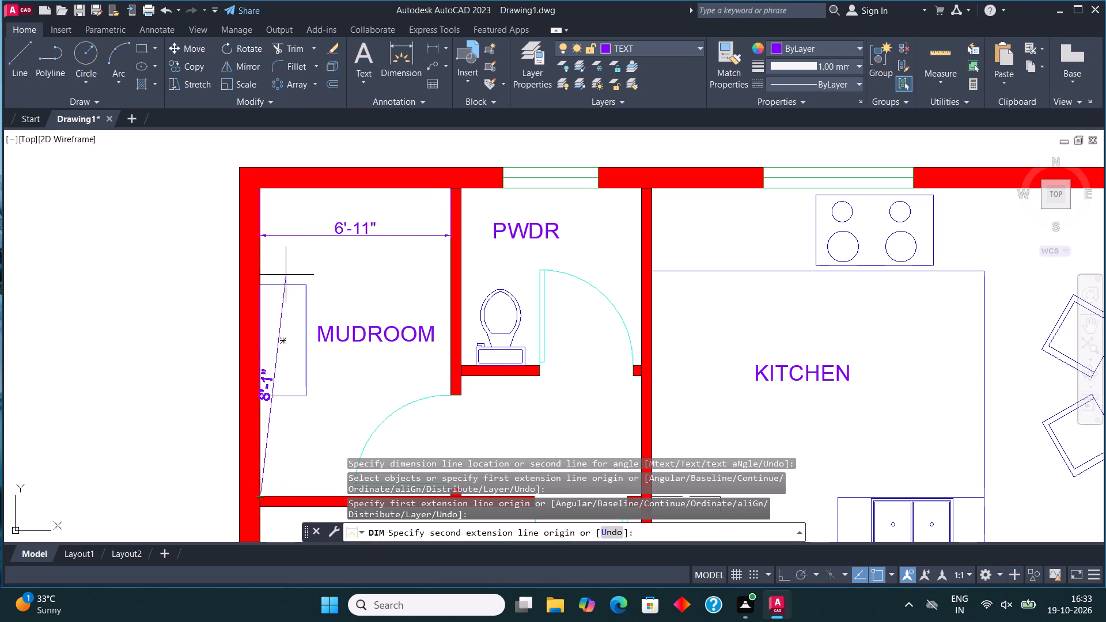
pyautogui.click(262, 188)
pyautogui.click(287, 196)
# Dimension the powder room's interior width below its window wall and its depth along the kitchen-side wall.
pyautogui.scroll(-1, 505, 239)
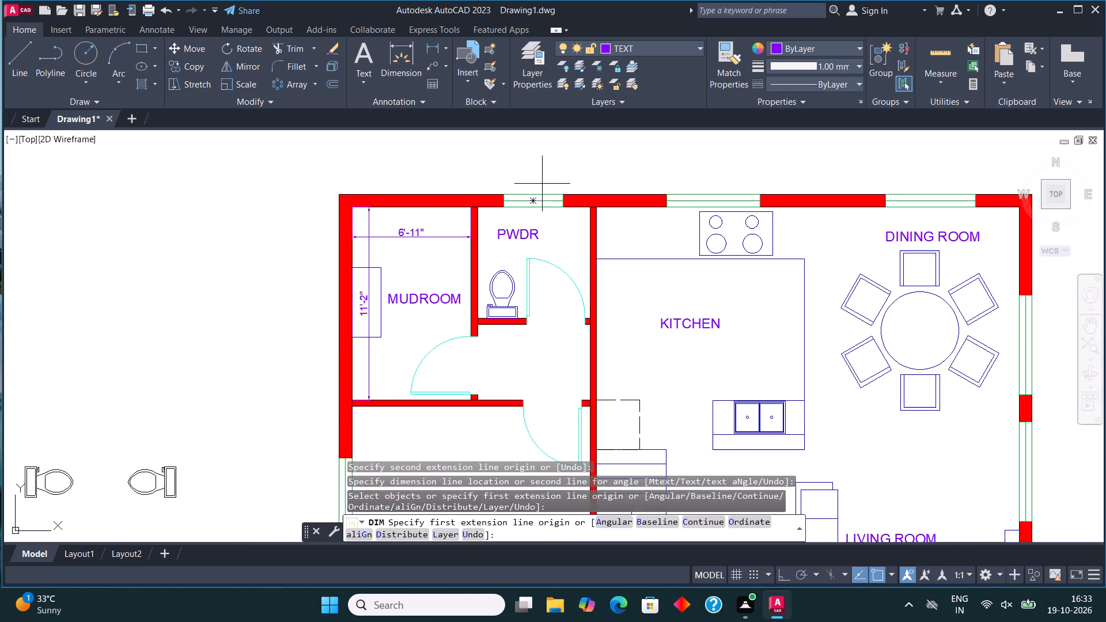
pyautogui.scroll(2, 542, 184)
pyautogui.click(374, 244)
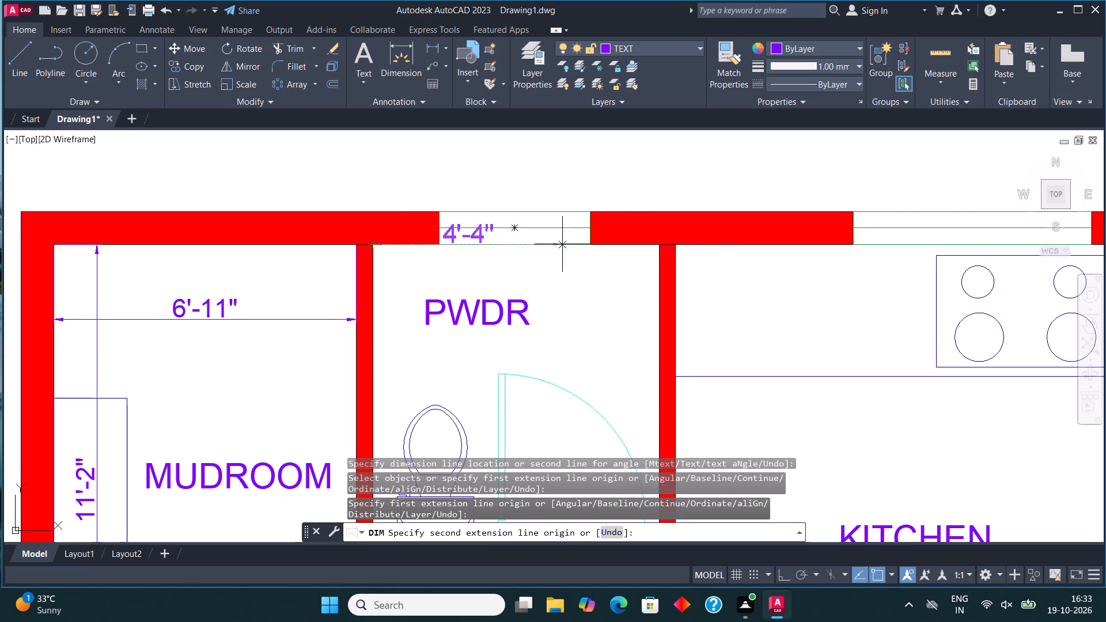
pyautogui.click(661, 242)
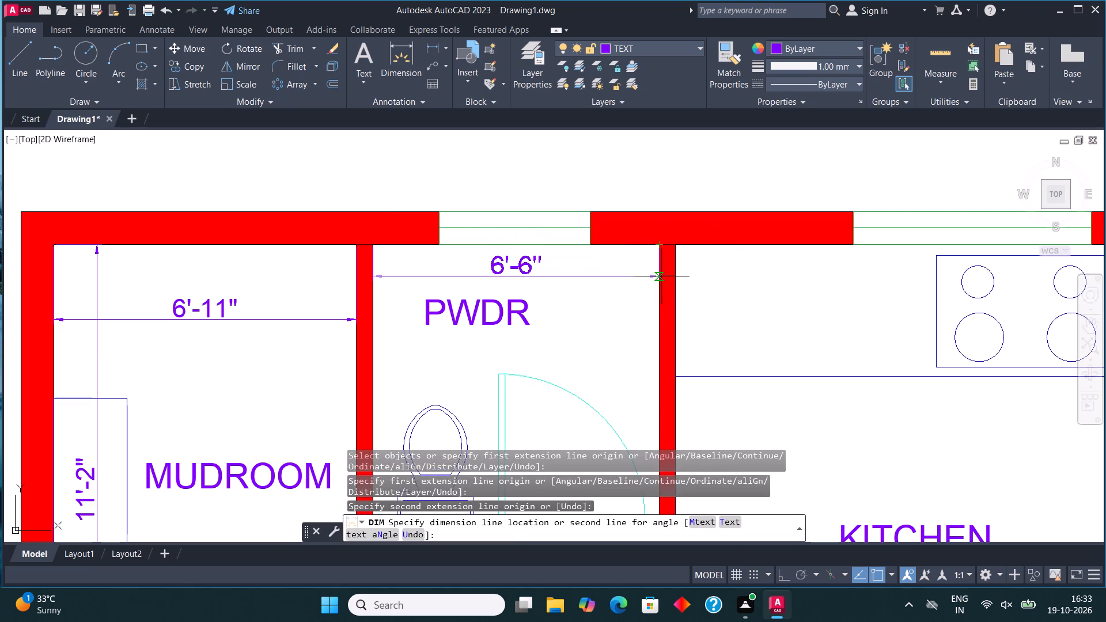
pyautogui.click(661, 276)
pyautogui.click(661, 245)
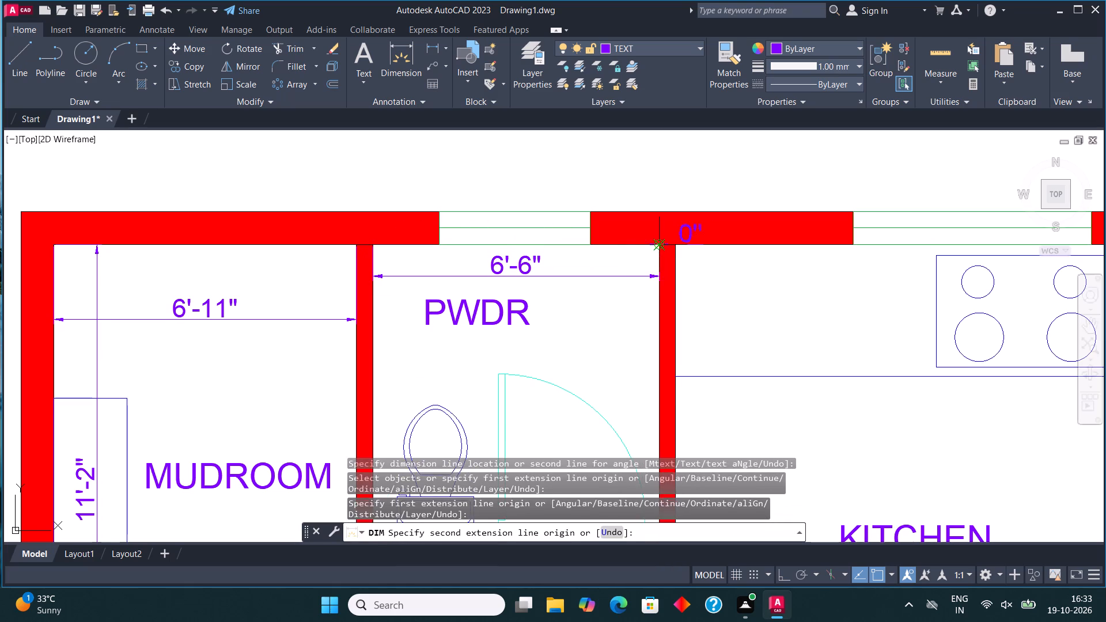
pyautogui.scroll(-2, 661, 245)
pyautogui.scroll(3, 650, 377)
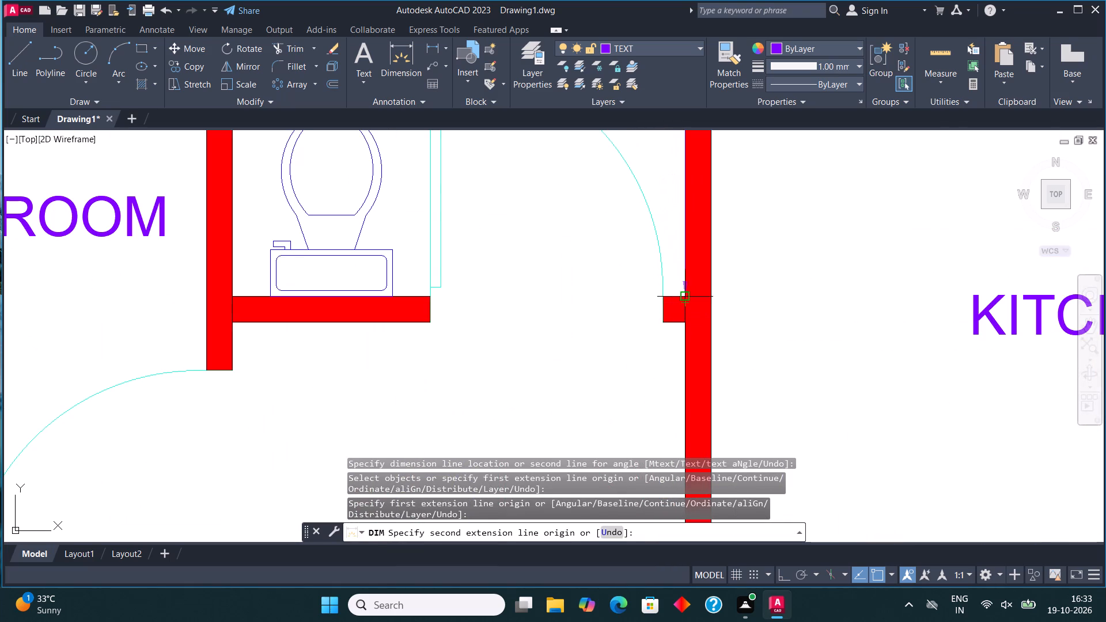
pyautogui.click(683, 299)
pyautogui.scroll(-3, 683, 299)
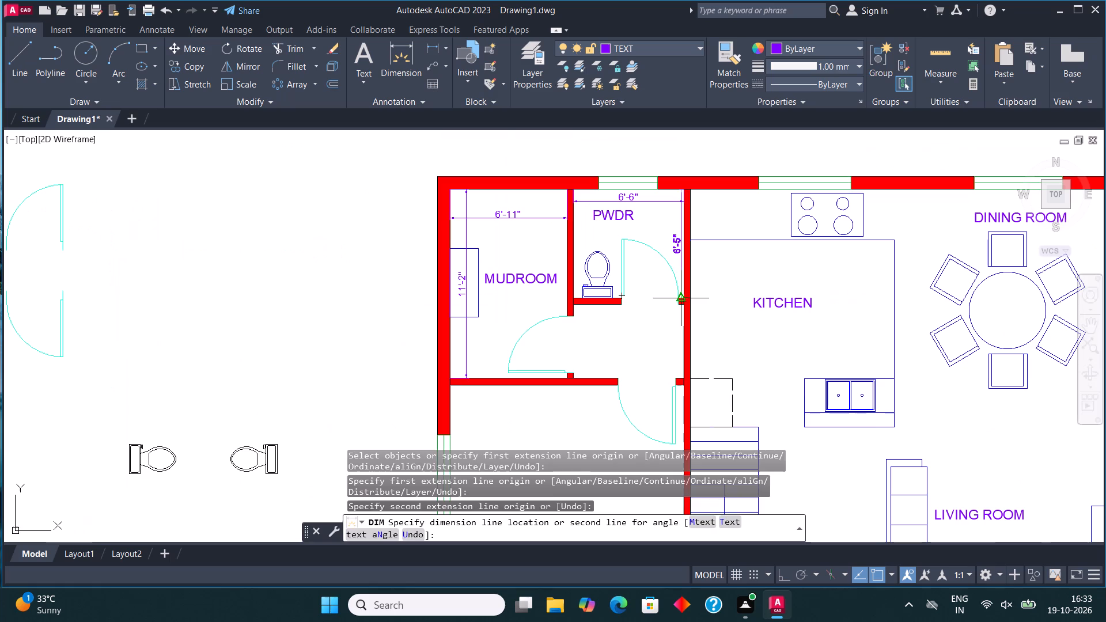
pyautogui.click(679, 295)
# Dimension the garage's interior width, placing the dimension just below the wall shared with the mudroom.
pyautogui.scroll(-2, 561, 280)
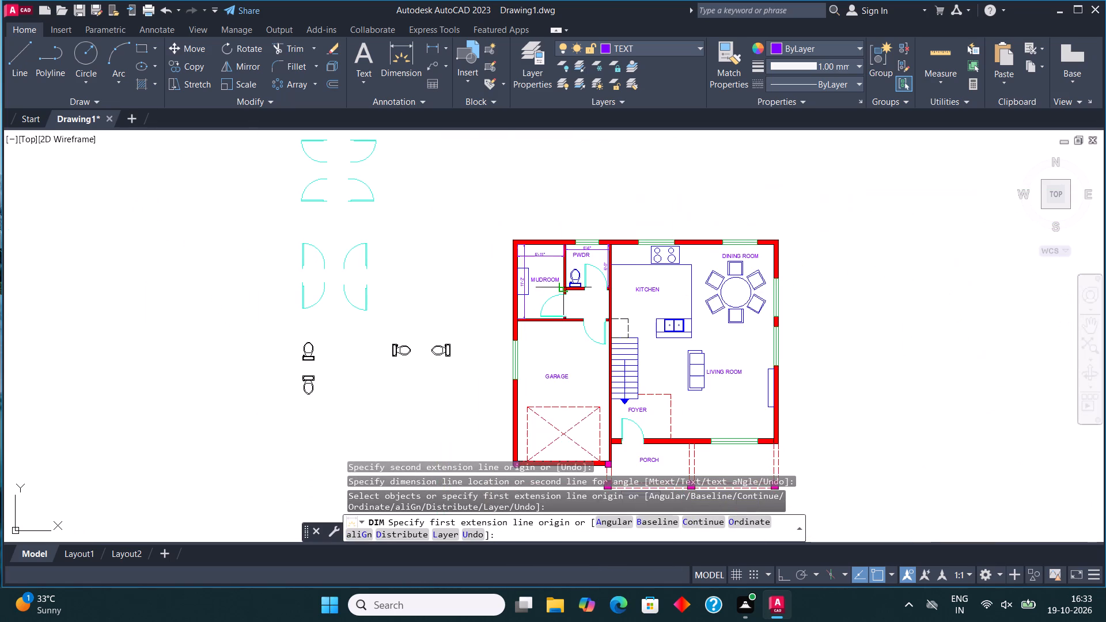
pyautogui.scroll(3, 546, 324)
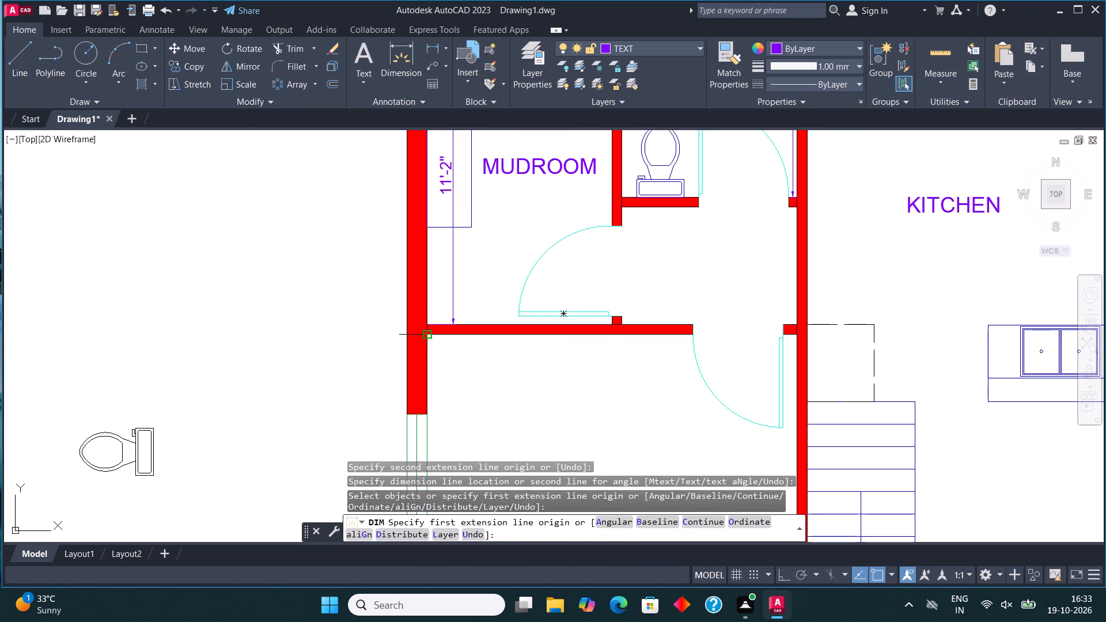
pyautogui.click(428, 333)
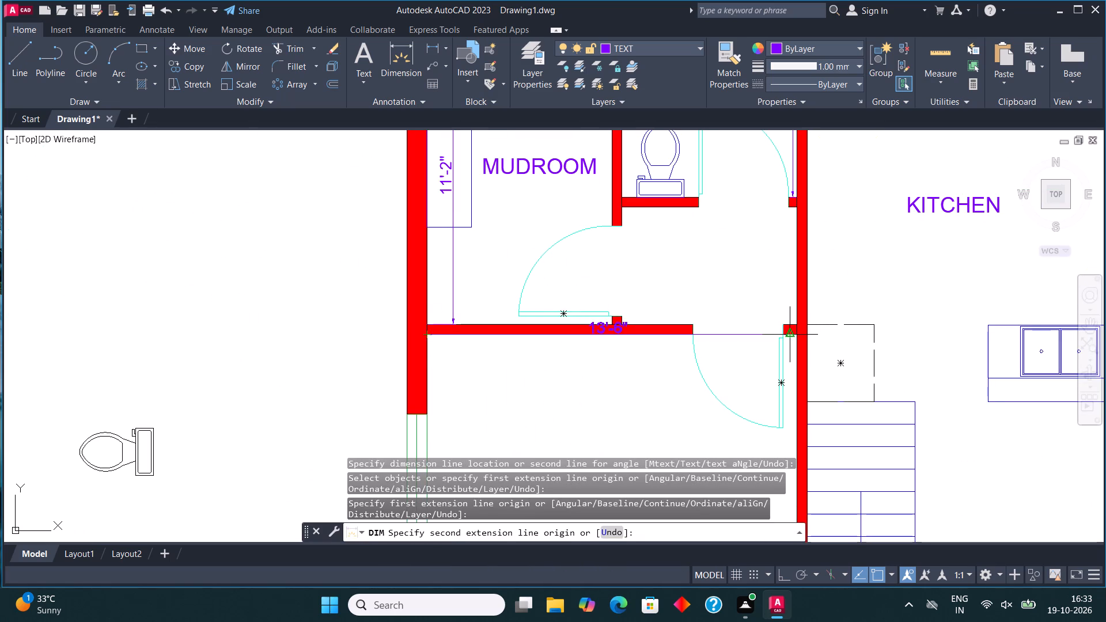
pyautogui.click(800, 334)
pyautogui.click(797, 371)
# Dimension the garage's interior depth from the front wall to the mudroom wall, placing the dimension just inside the west wall.
pyautogui.scroll(-3, 745, 280)
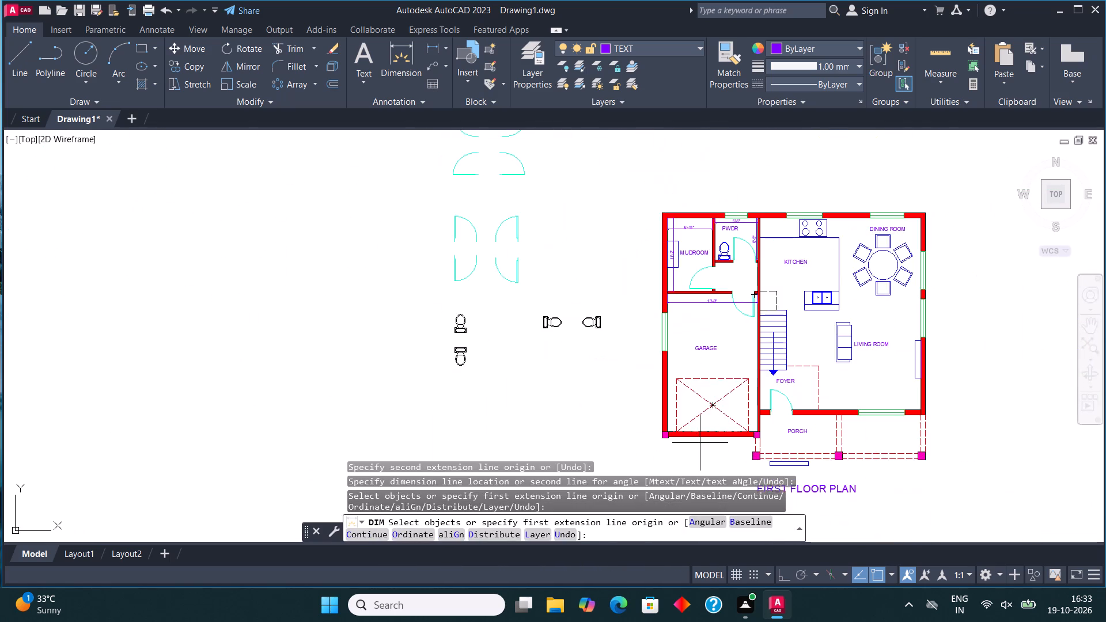
pyautogui.scroll(2, 699, 445)
pyautogui.scroll(3, 620, 408)
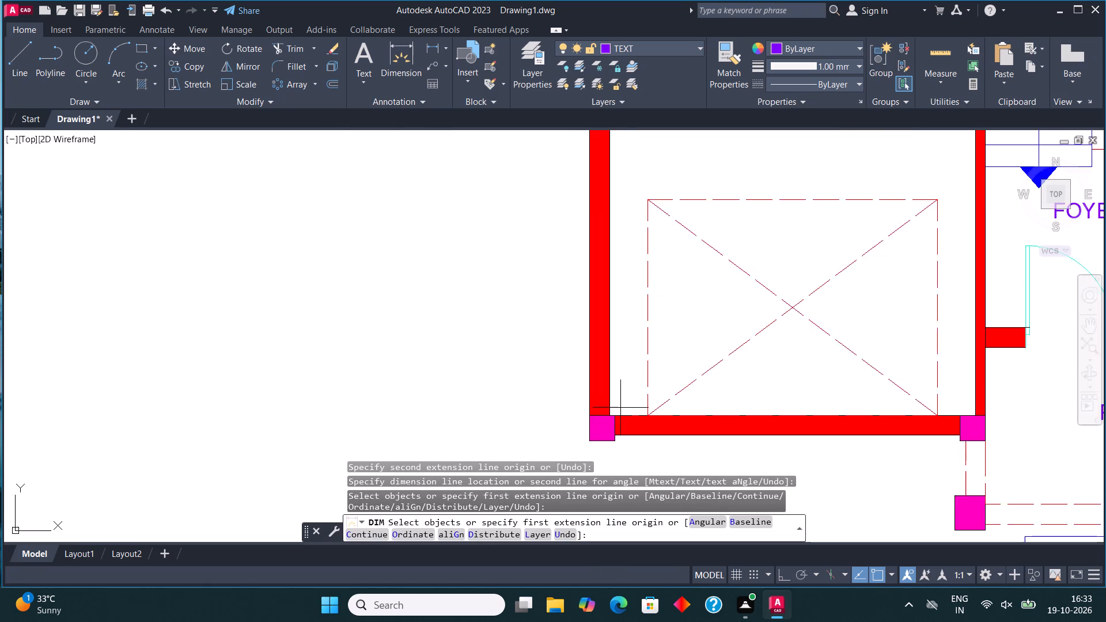
pyautogui.scroll(1, 620, 408)
pyautogui.click(589, 424)
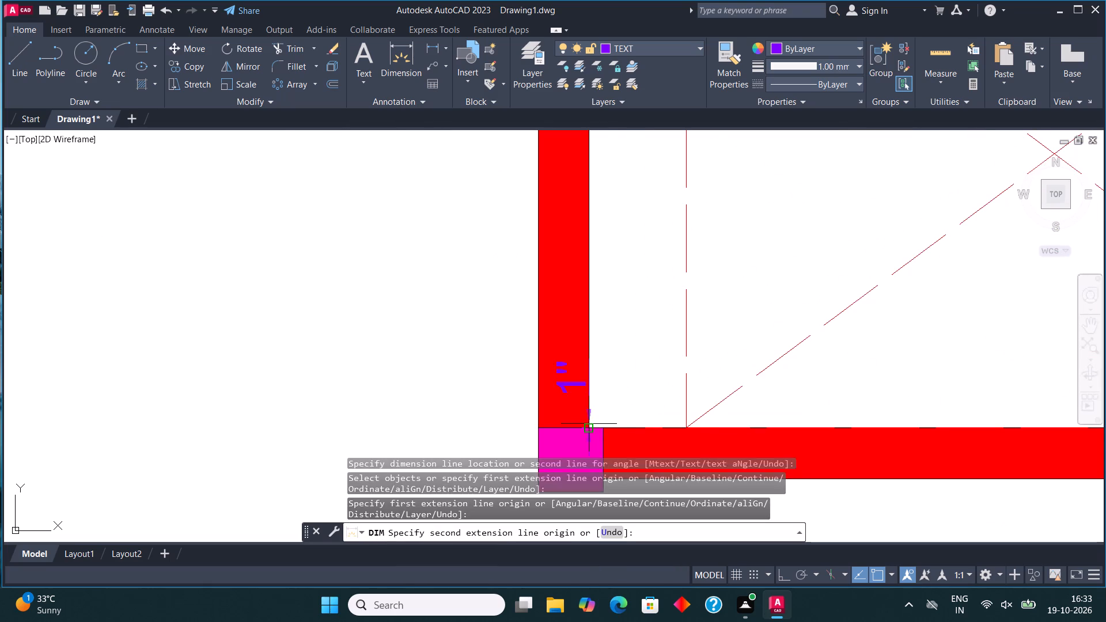
pyautogui.scroll(-3, 589, 424)
pyautogui.scroll(-3, 594, 237)
pyautogui.scroll(4, 594, 205)
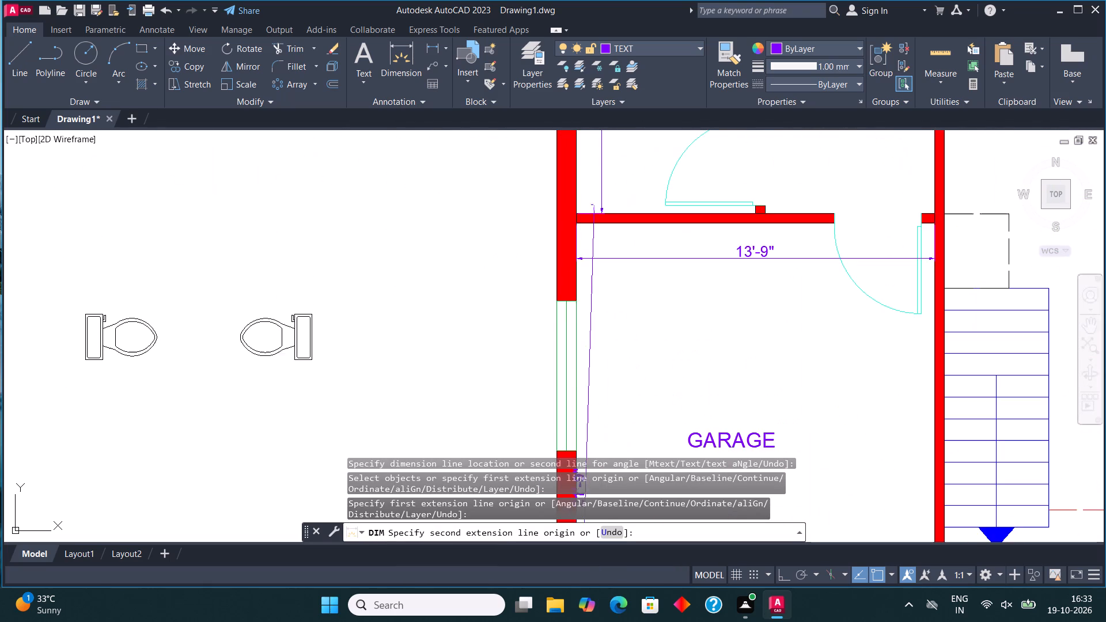
pyautogui.scroll(3, 581, 221)
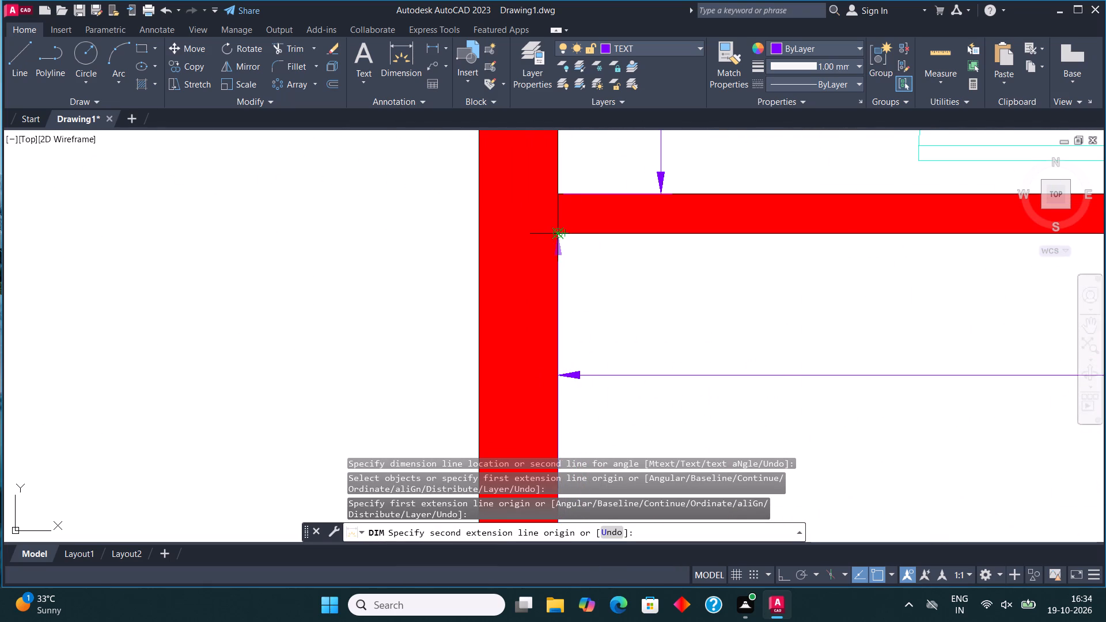
pyautogui.click(554, 230)
pyautogui.click(629, 236)
# Dimension the interior width across the foyer and living room, placing the dimension just inside the front wall above the porch.
pyautogui.scroll(-5, 453, 225)
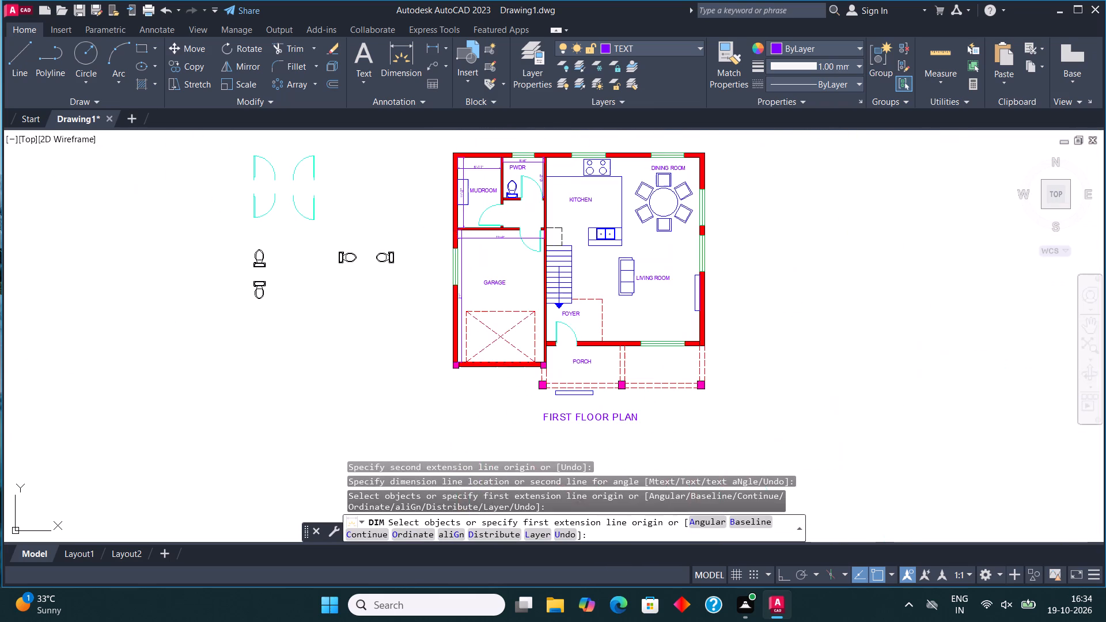
pyautogui.scroll(-1, 450, 231)
pyautogui.scroll(3, 594, 335)
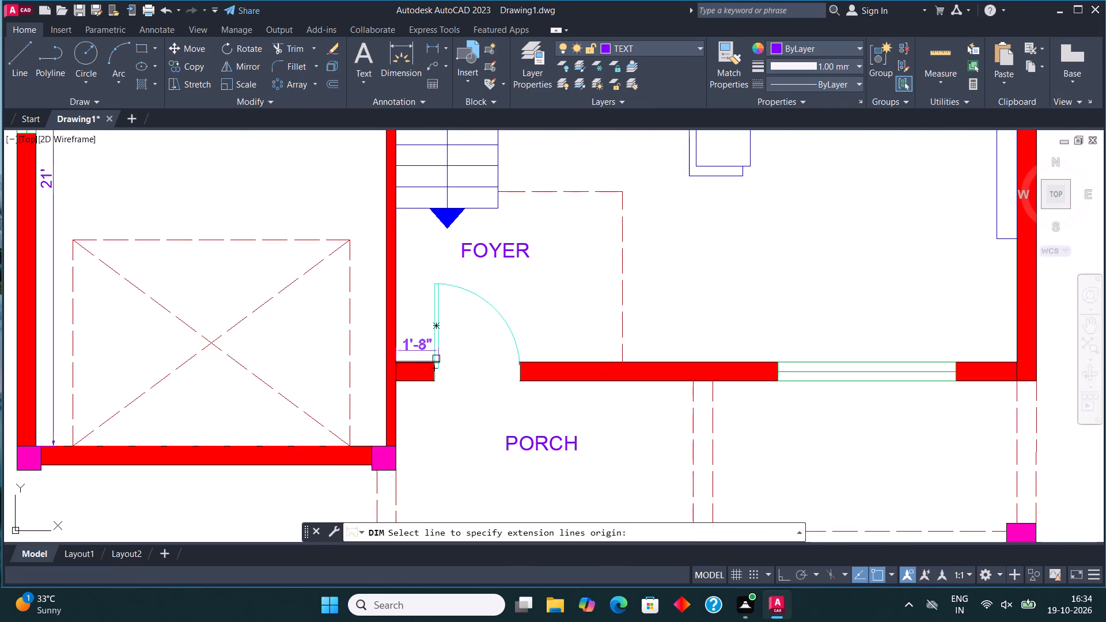
pyautogui.click(397, 366)
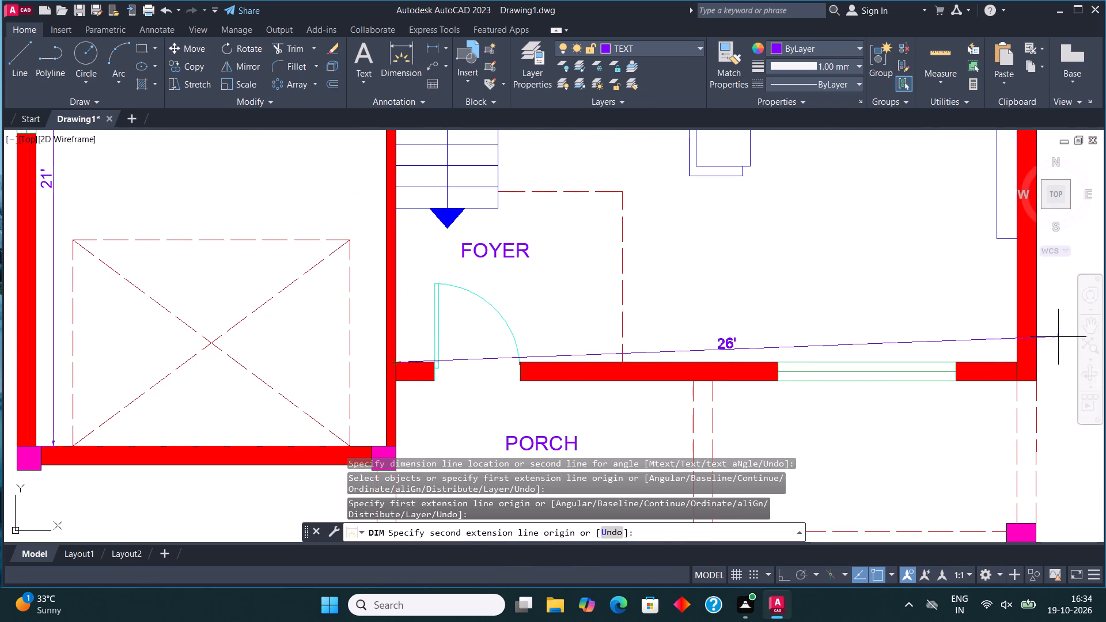
pyautogui.click(1014, 362)
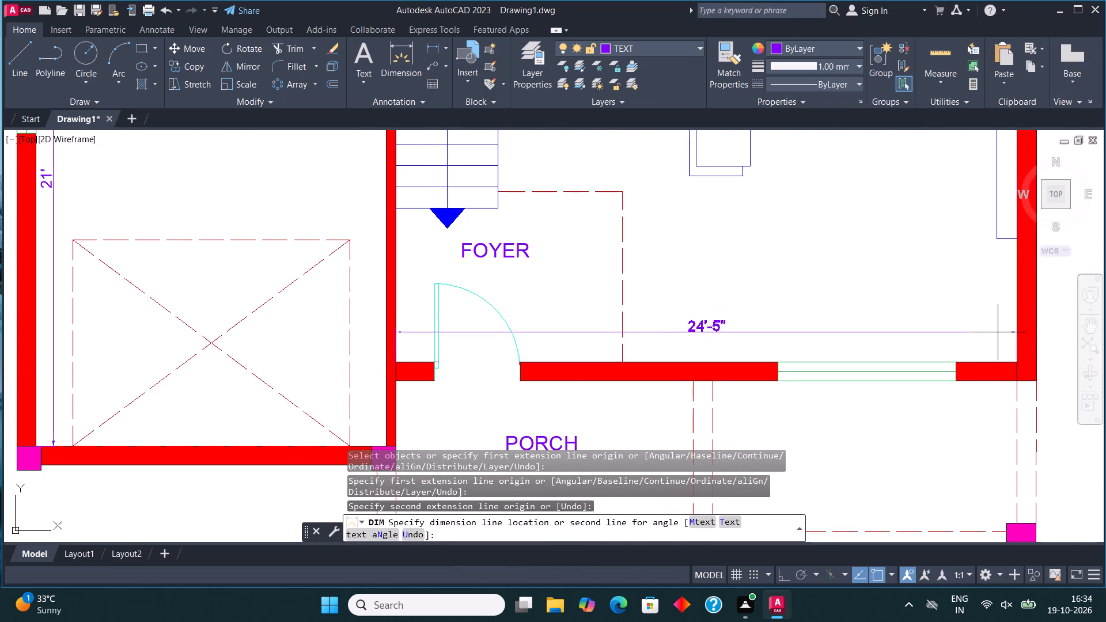
pyautogui.click(997, 336)
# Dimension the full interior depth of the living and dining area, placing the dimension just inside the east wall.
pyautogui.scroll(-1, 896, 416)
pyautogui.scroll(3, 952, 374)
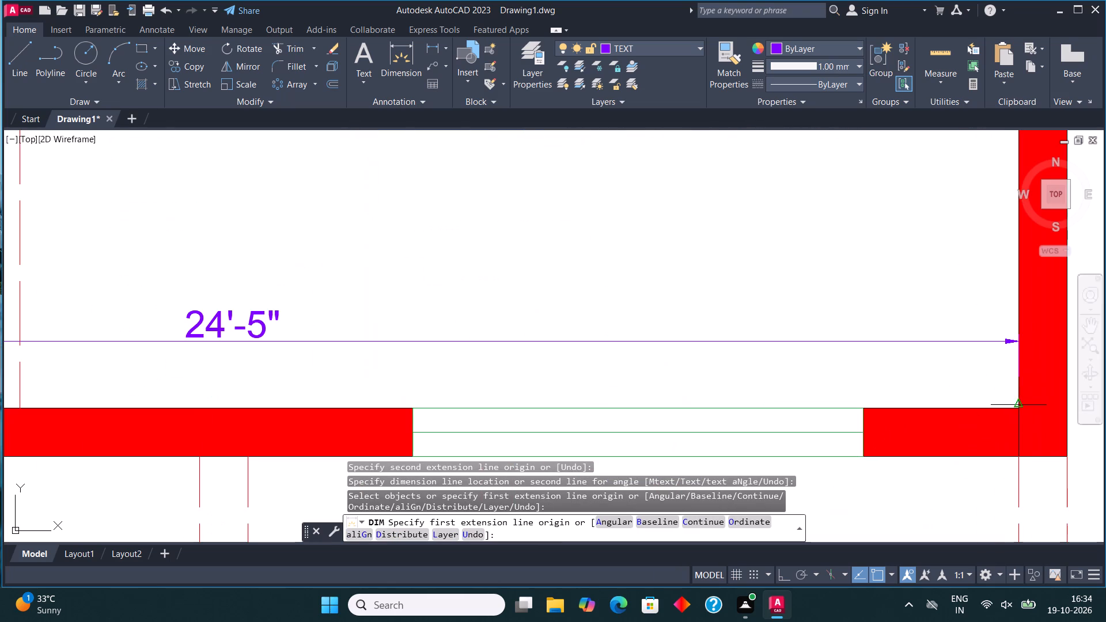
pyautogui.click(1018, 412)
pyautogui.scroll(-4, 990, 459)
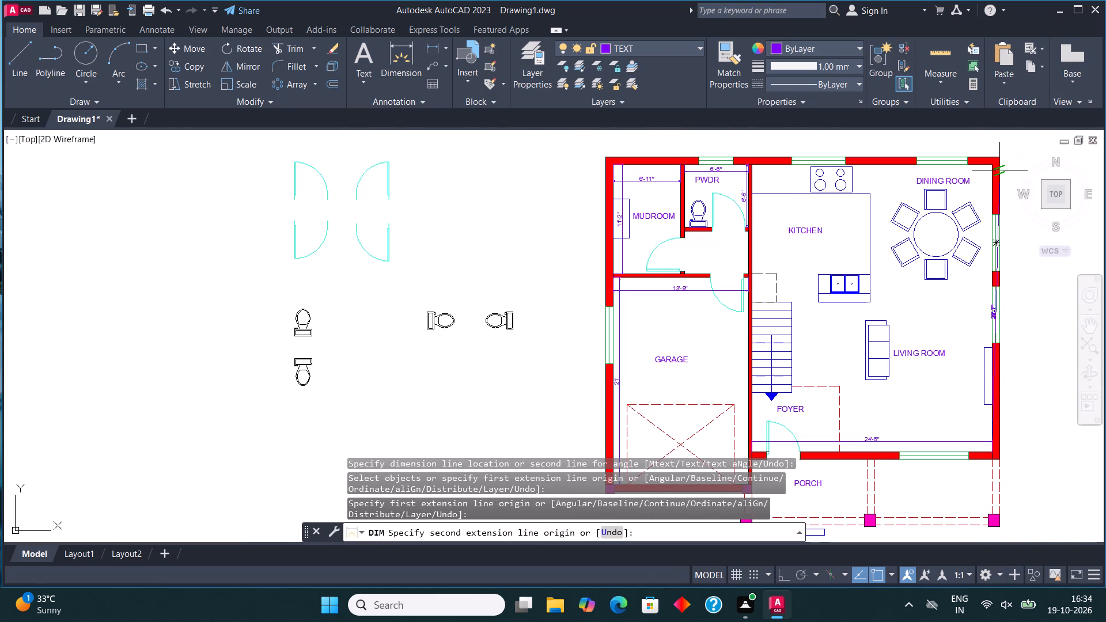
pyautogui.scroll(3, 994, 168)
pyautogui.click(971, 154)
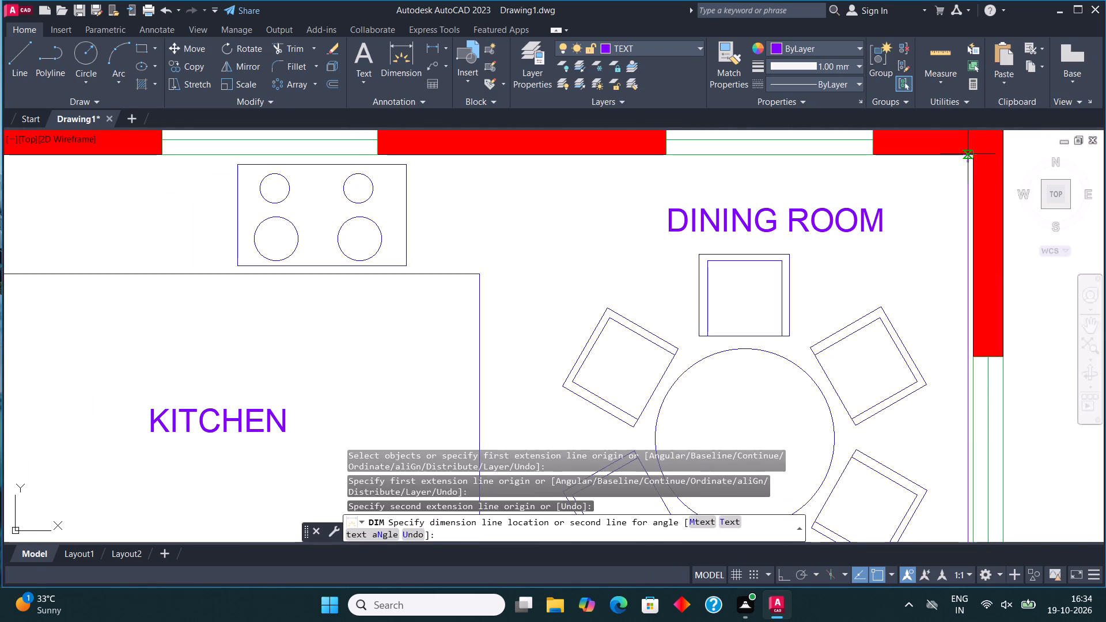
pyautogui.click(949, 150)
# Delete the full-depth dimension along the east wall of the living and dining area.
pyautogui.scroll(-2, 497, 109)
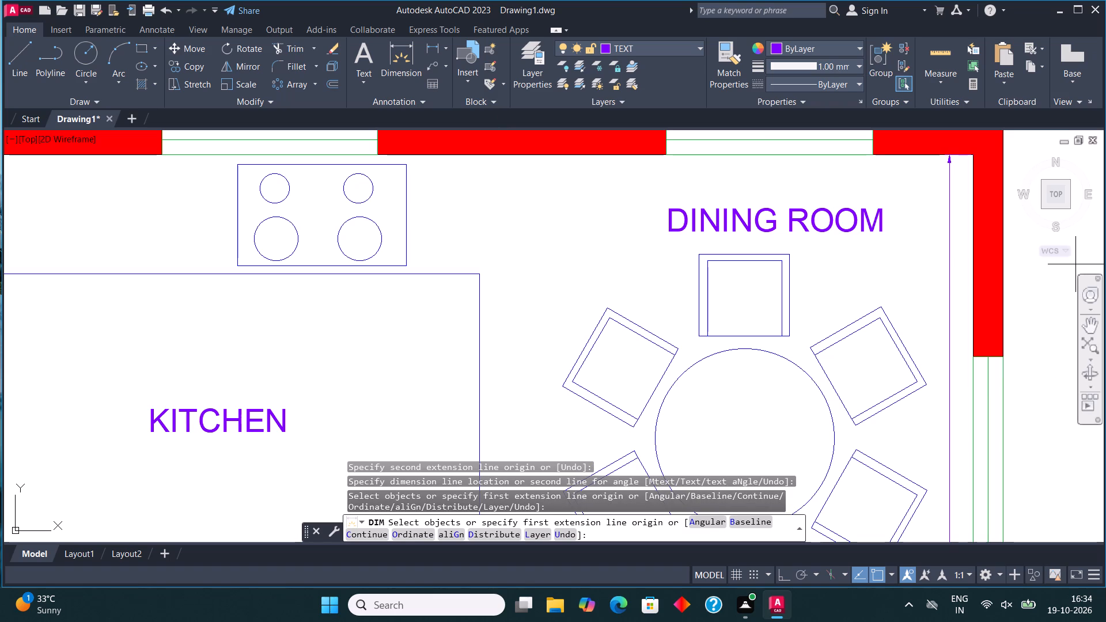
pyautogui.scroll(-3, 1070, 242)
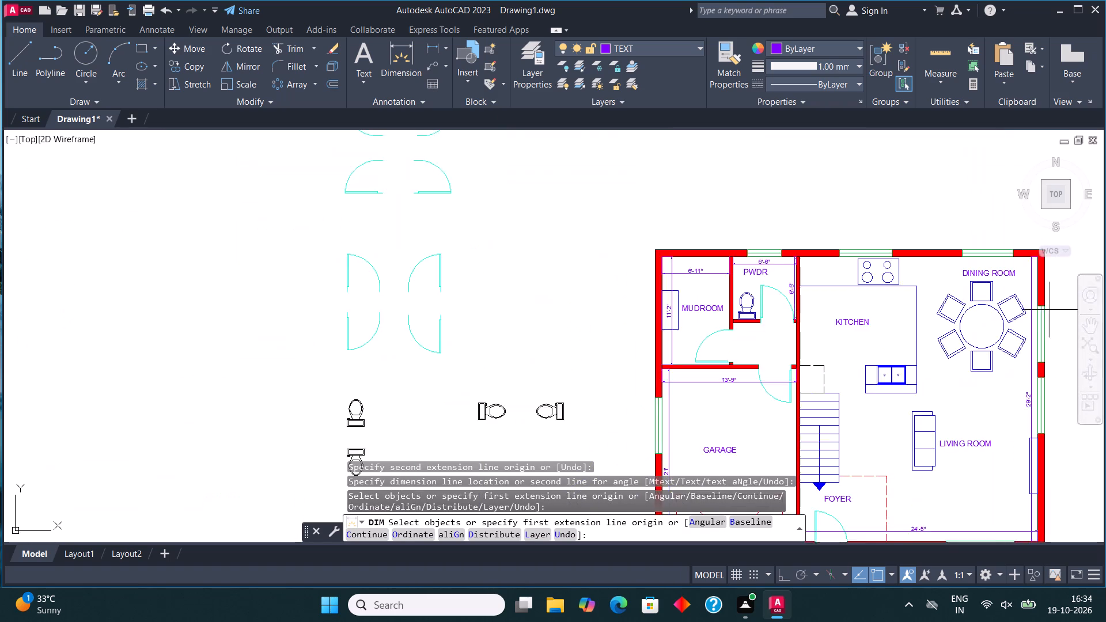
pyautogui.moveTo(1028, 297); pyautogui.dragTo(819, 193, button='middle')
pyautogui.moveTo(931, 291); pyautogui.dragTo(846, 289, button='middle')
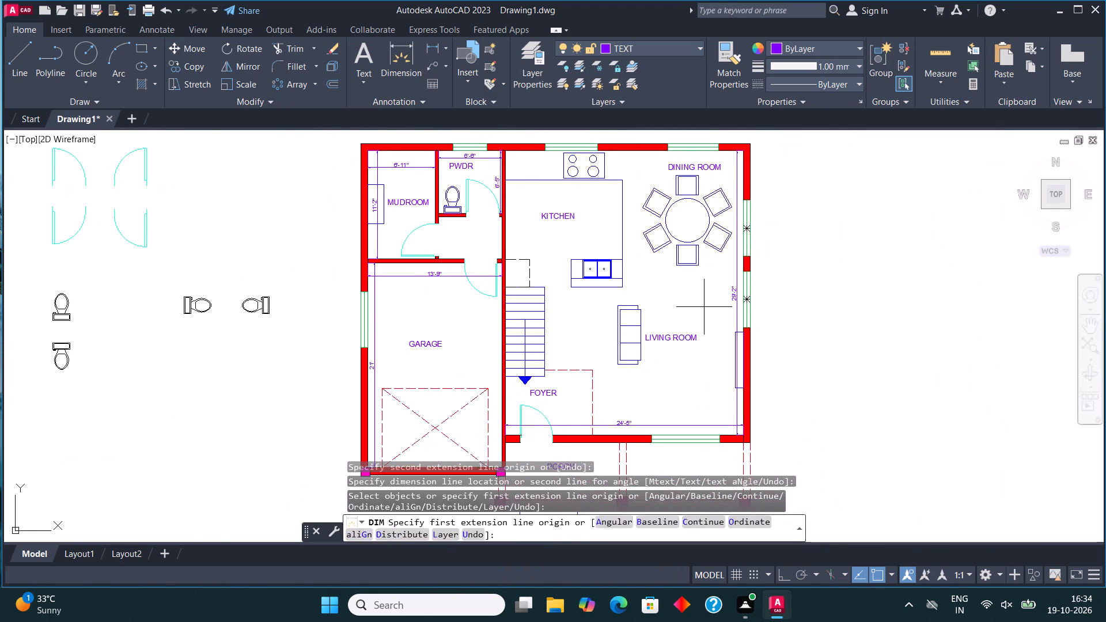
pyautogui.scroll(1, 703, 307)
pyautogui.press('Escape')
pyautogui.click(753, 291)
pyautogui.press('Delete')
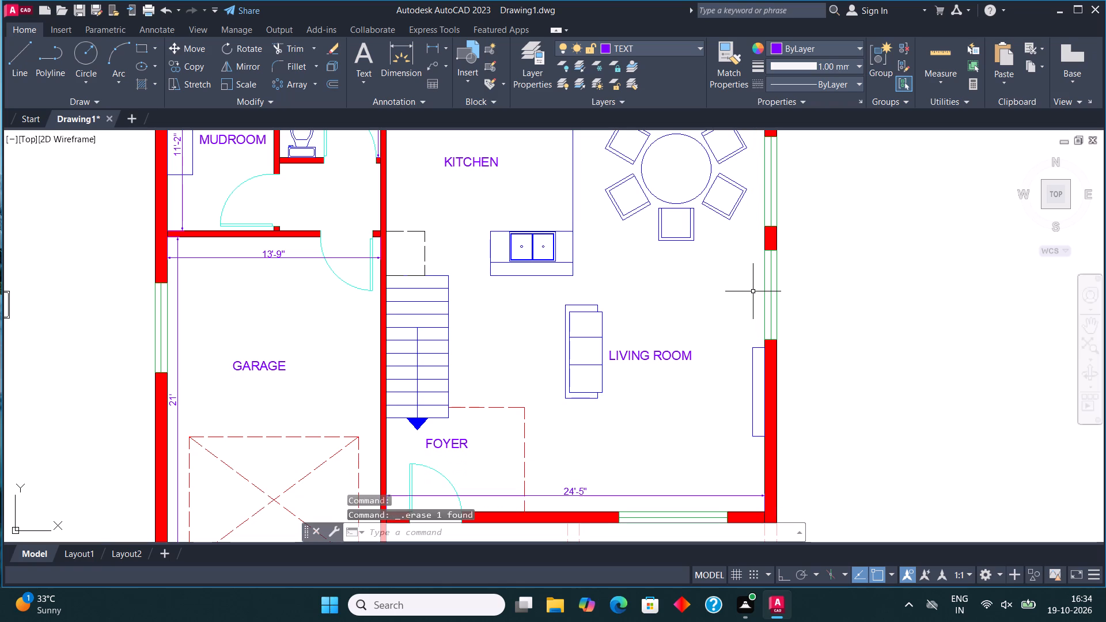
# Dimension the living and dining rooms' depths separately along the east wall, splitting them level with the south end of the kitchen counter.
pyautogui.click(397, 68)
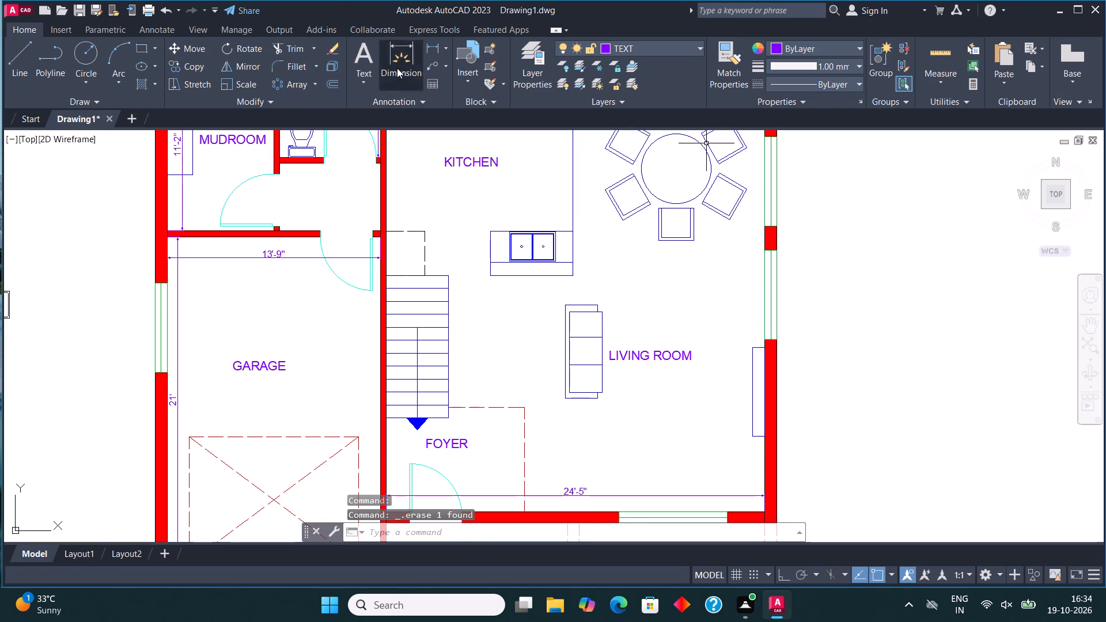
pyautogui.click(767, 513)
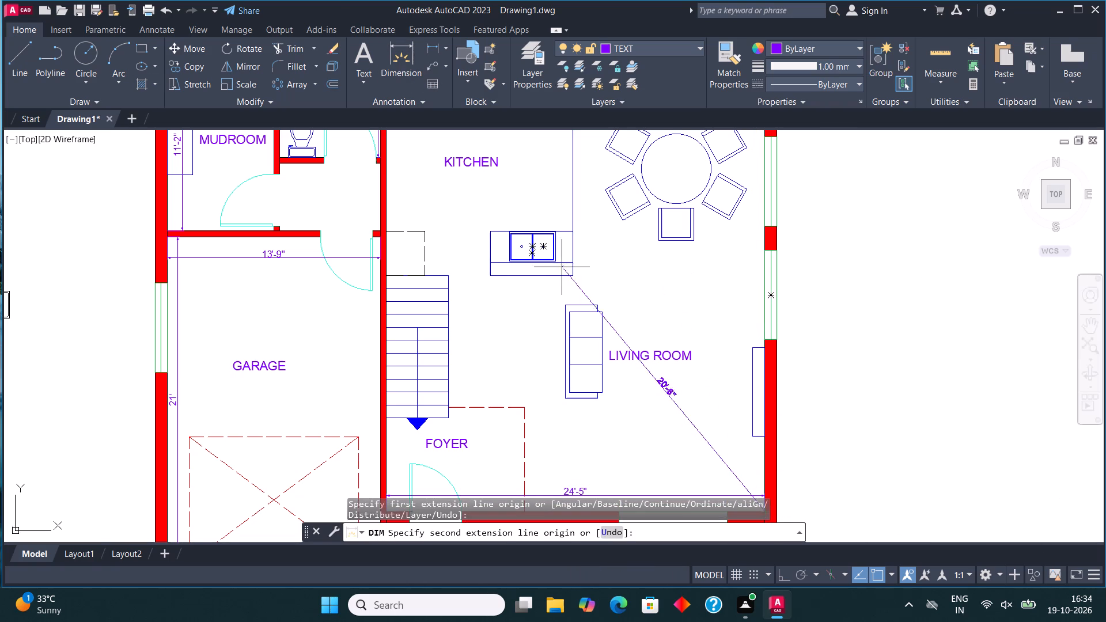
pyautogui.click(763, 273)
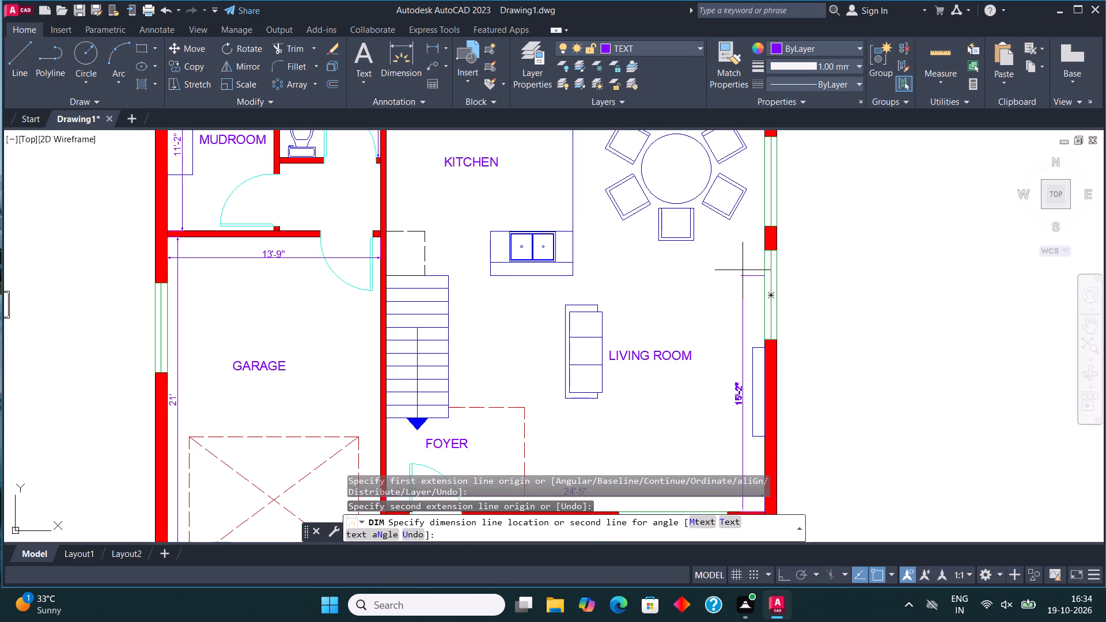
pyautogui.click(743, 270)
pyautogui.click(763, 273)
pyautogui.scroll(-2, 763, 274)
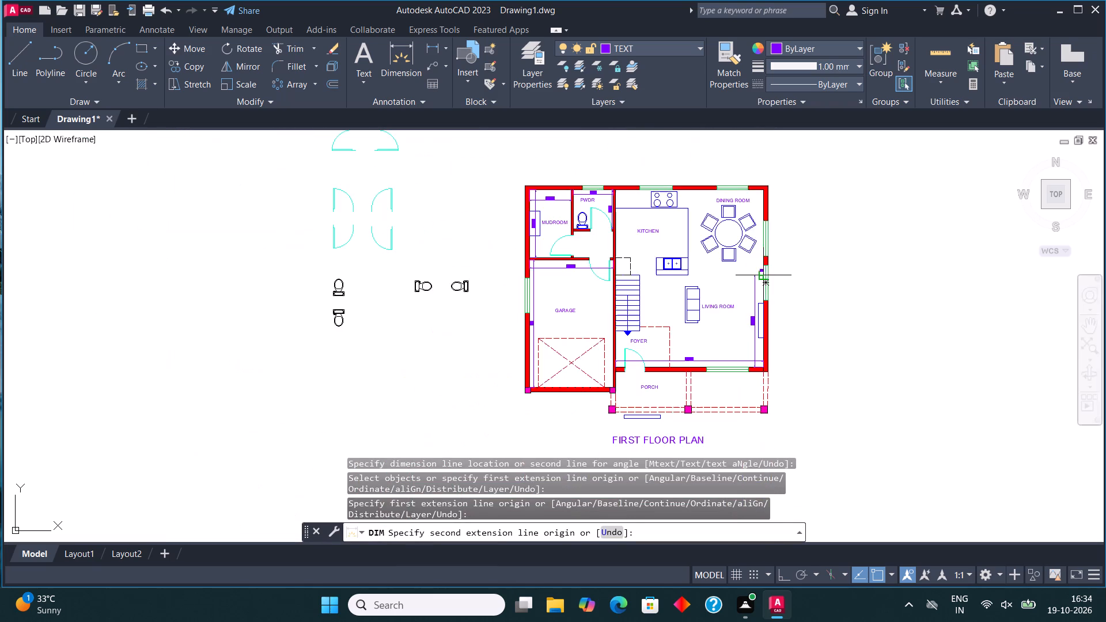
pyautogui.scroll(2, 769, 206)
pyautogui.click(749, 169)
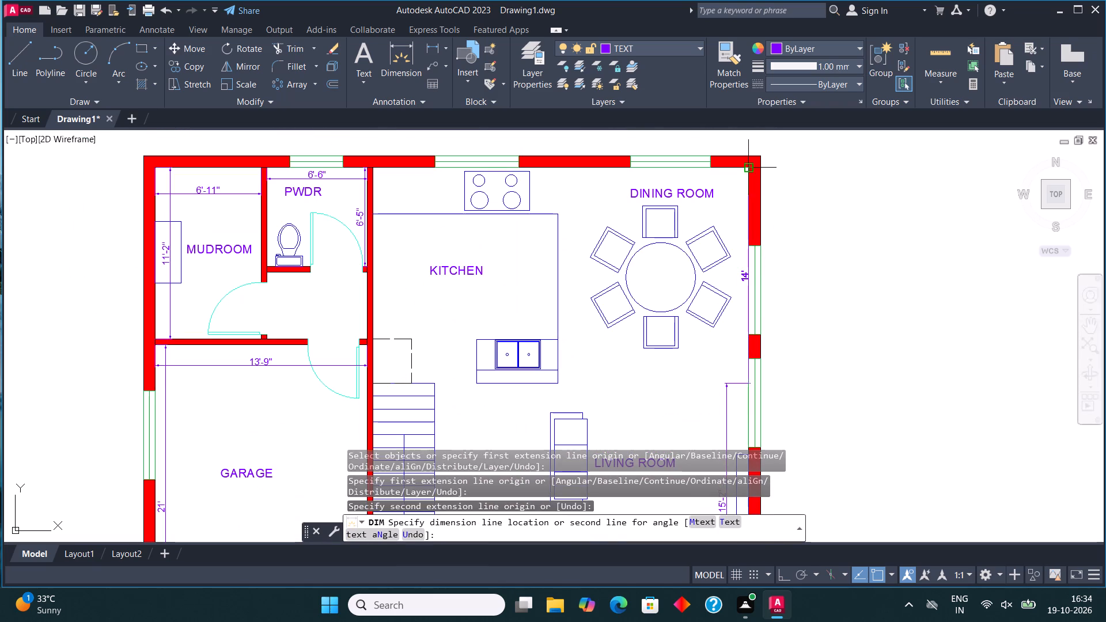
pyautogui.click(741, 168)
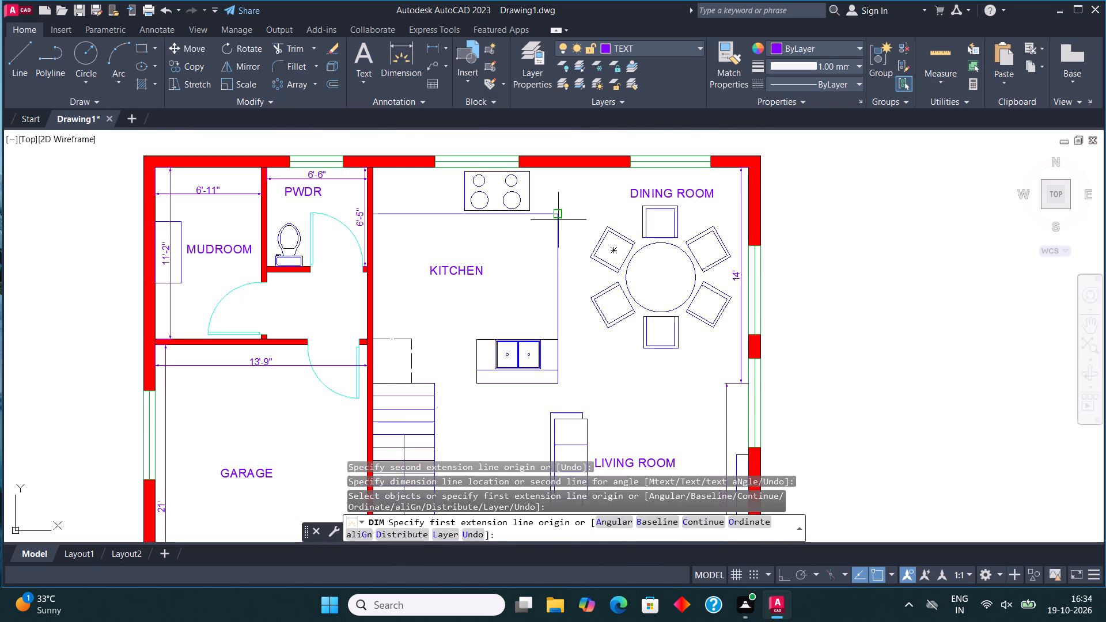
# Dimension the dining room's width from the kitchen counter's east edge to the east wall, placing it across the dining table.
pyautogui.click(559, 219)
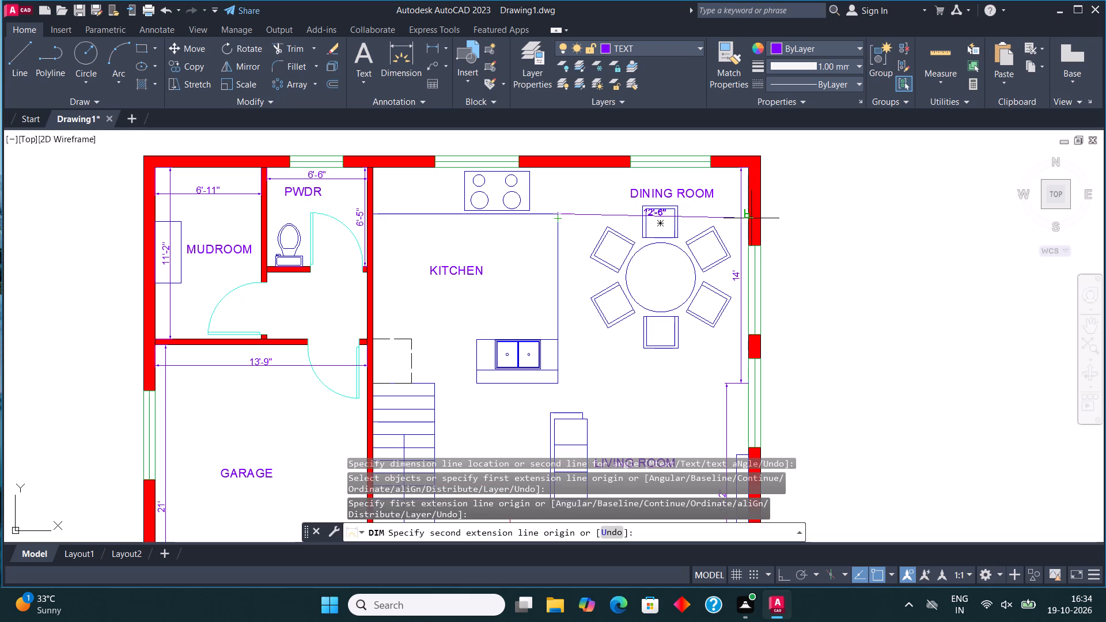
pyautogui.click(751, 218)
pyautogui.click(751, 270)
# Dimension the living room's width from the foot of the stairs to the unit on the east wall, placing it below the sofa.
pyautogui.scroll(-2, 753, 198)
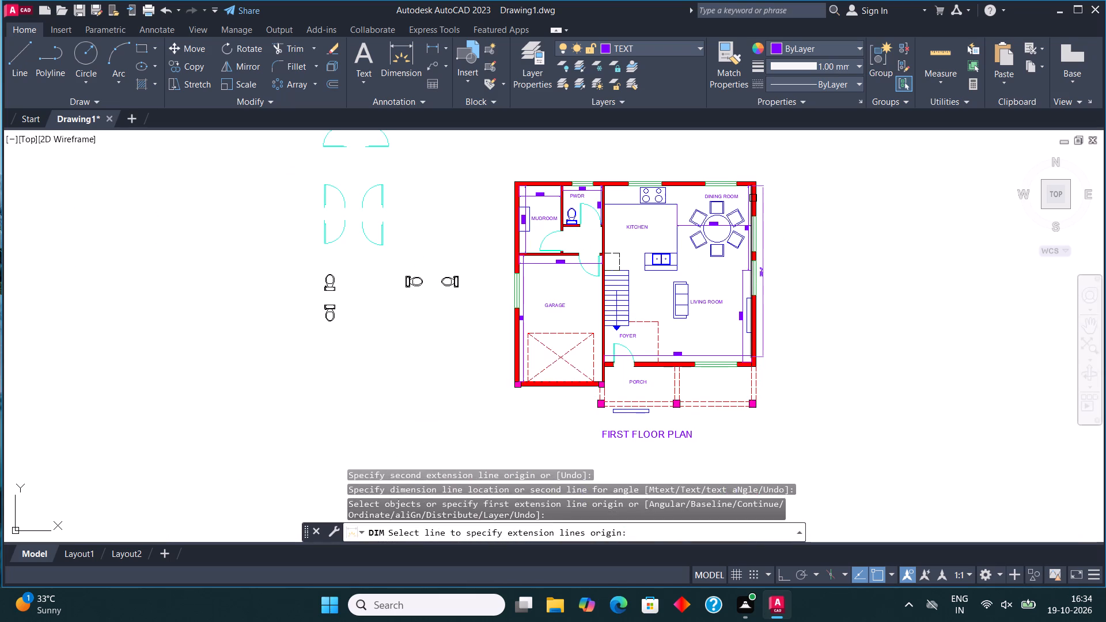
pyautogui.scroll(2, 698, 350)
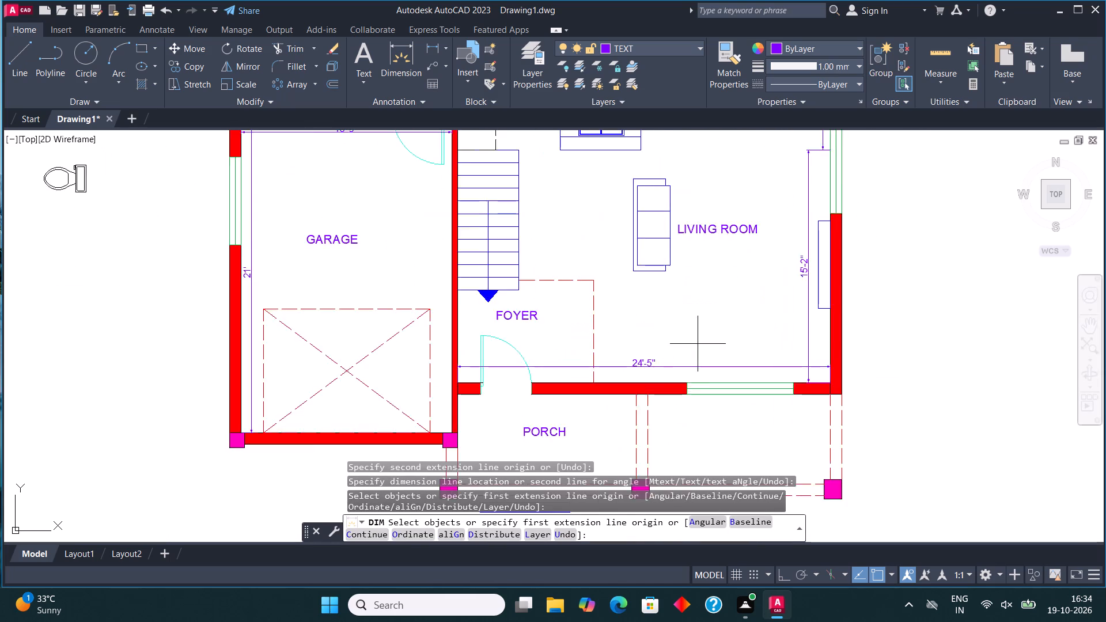
pyautogui.scroll(1, 698, 344)
pyautogui.scroll(-2, 699, 342)
pyautogui.moveTo(660, 333); pyautogui.dragTo(671, 395, button='middle')
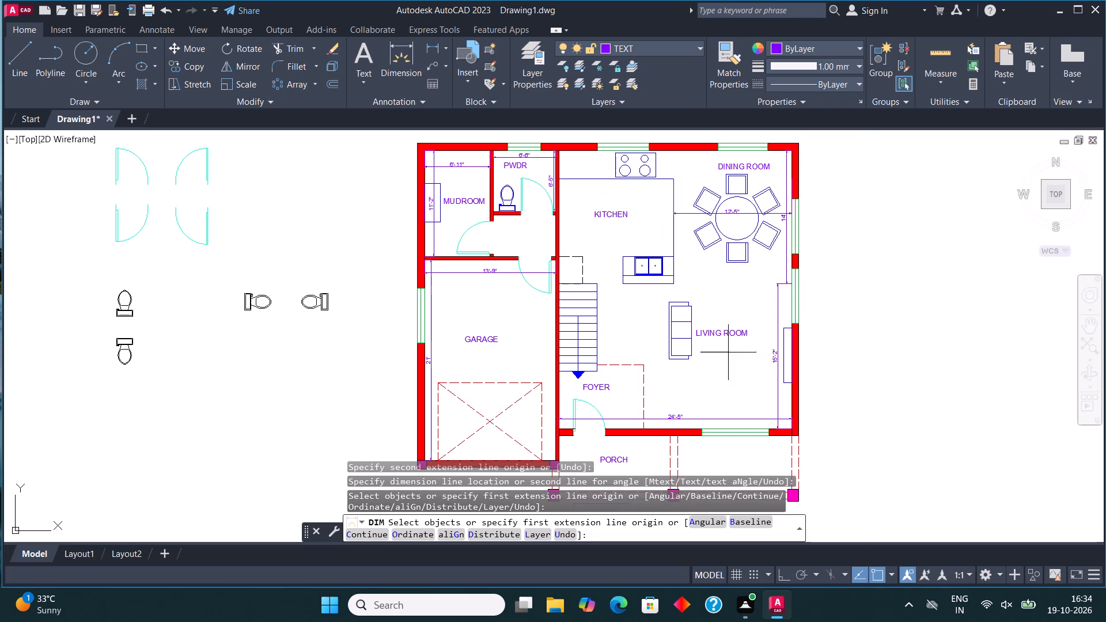
pyautogui.scroll(1, 664, 366)
pyautogui.scroll(-1, 531, 415)
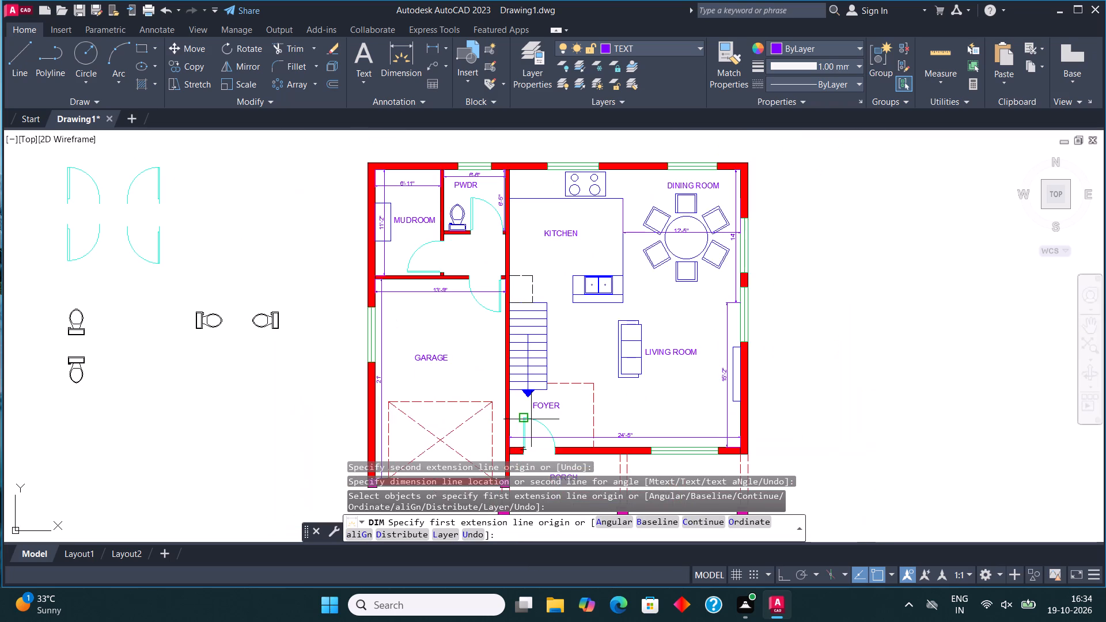
pyautogui.scroll(1, 589, 461)
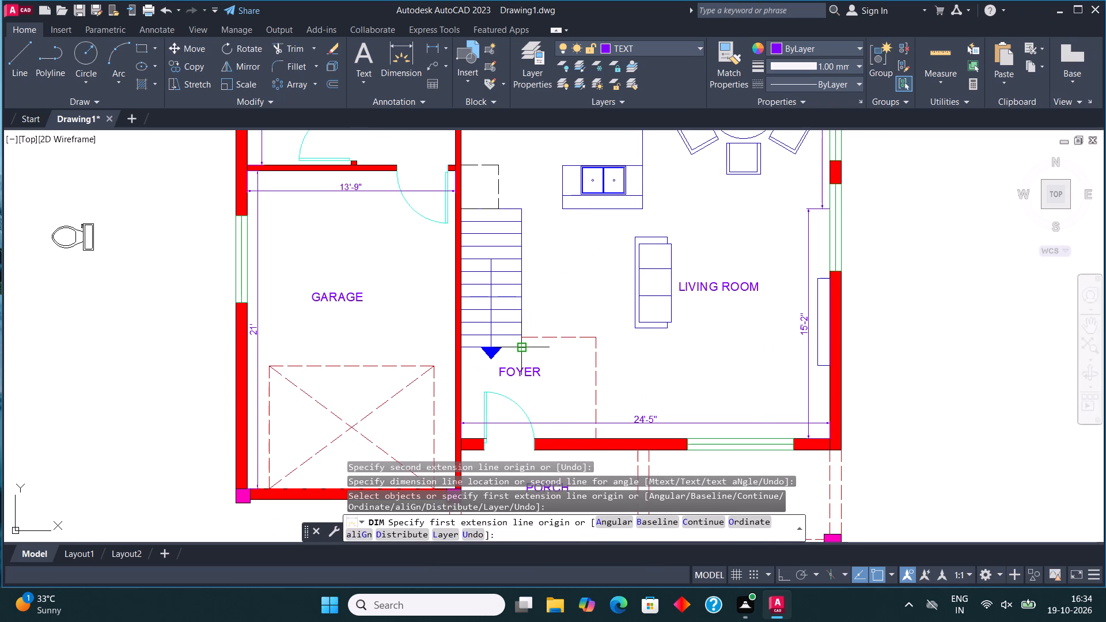
pyautogui.scroll(-1, 635, 263)
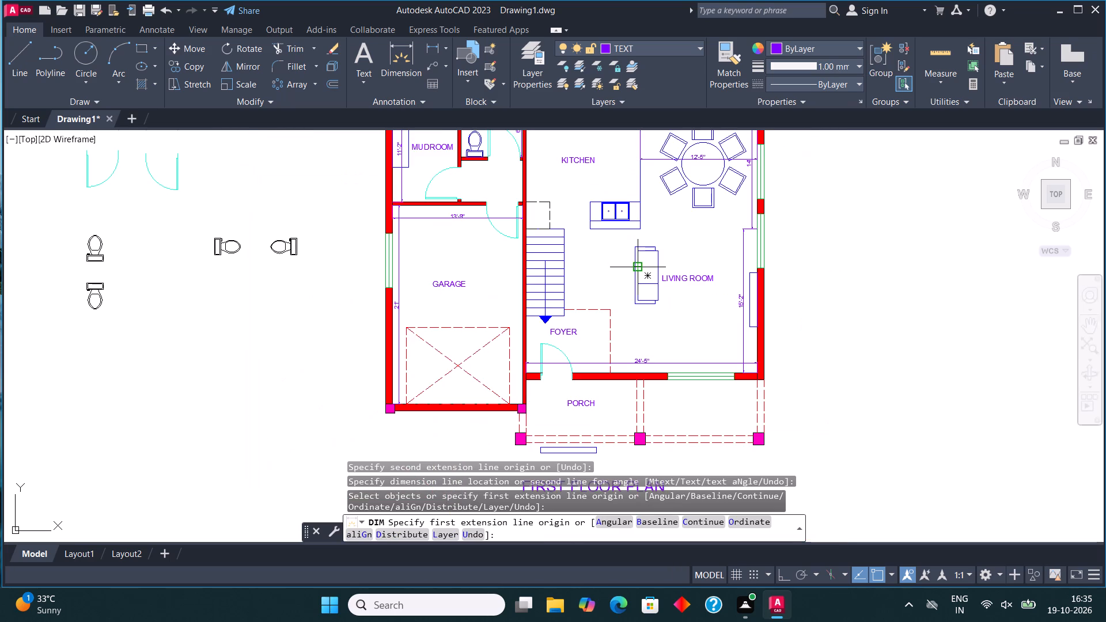
pyautogui.scroll(1, 629, 288)
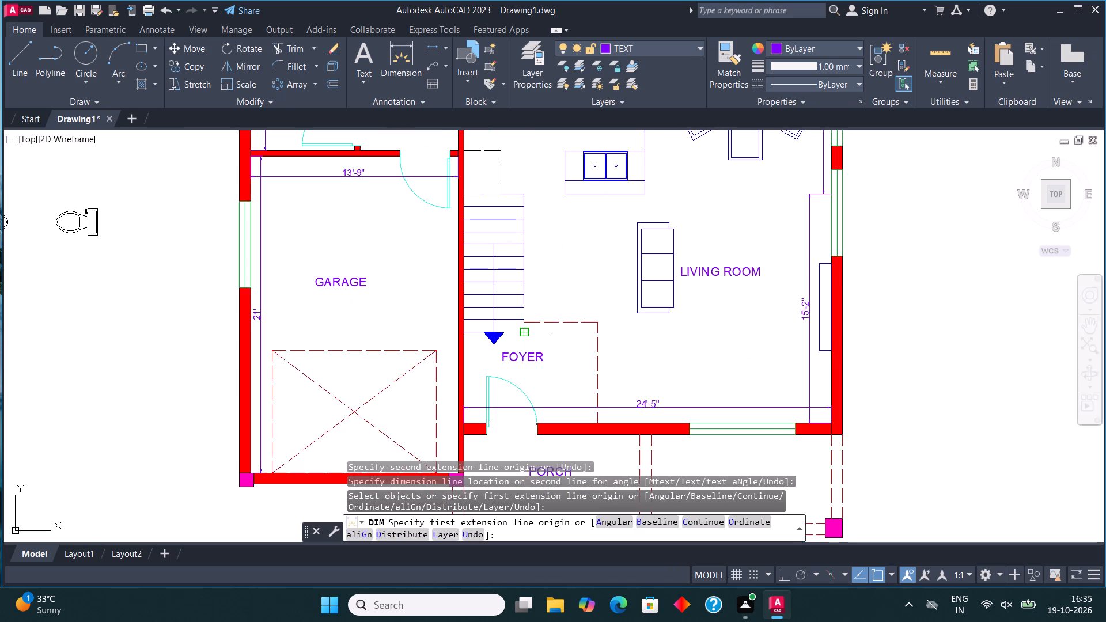
pyautogui.click(521, 334)
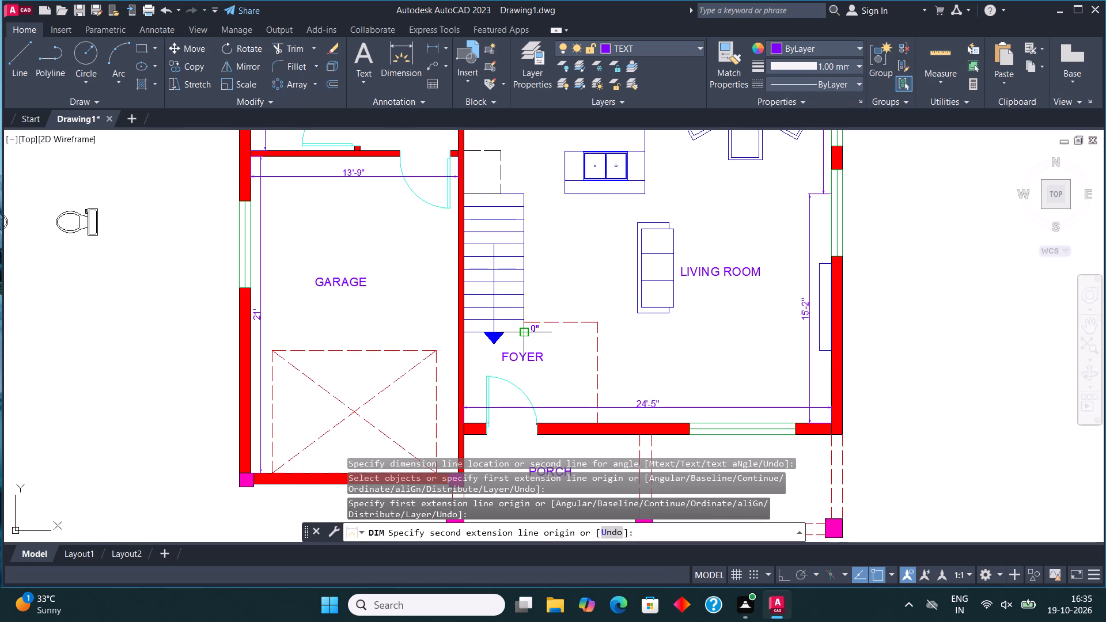
pyautogui.click(819, 335)
pyautogui.click(816, 325)
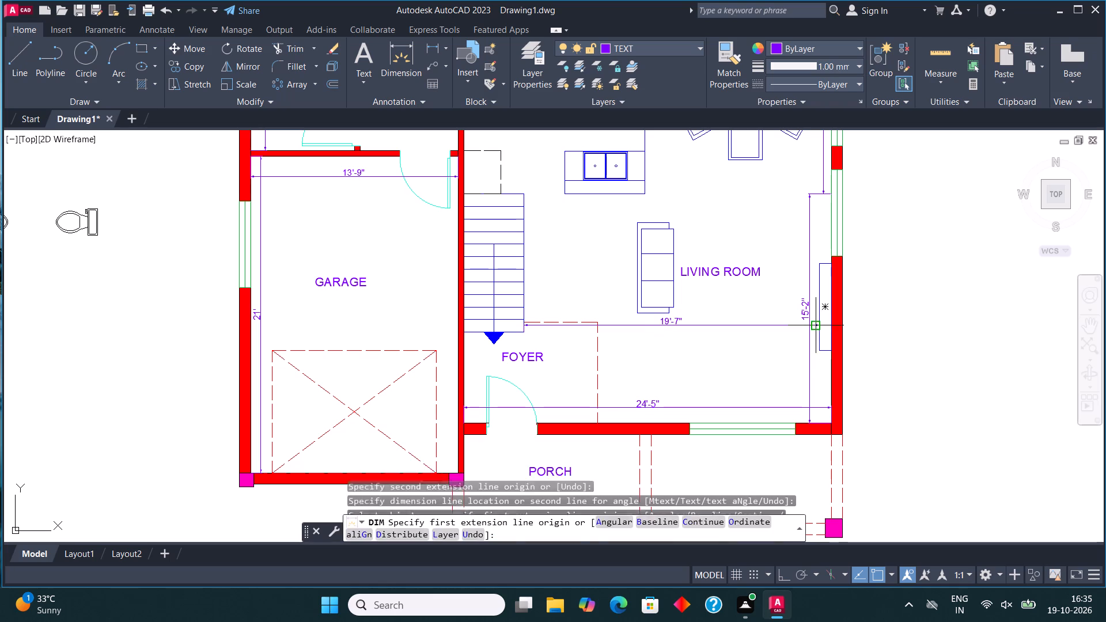
# Dimension the staircase's width at its north end, from the garage-side wall to the outer stair edge, placing it within the first tread.
pyautogui.scroll(-1, 685, 343)
pyautogui.scroll(3, 571, 240)
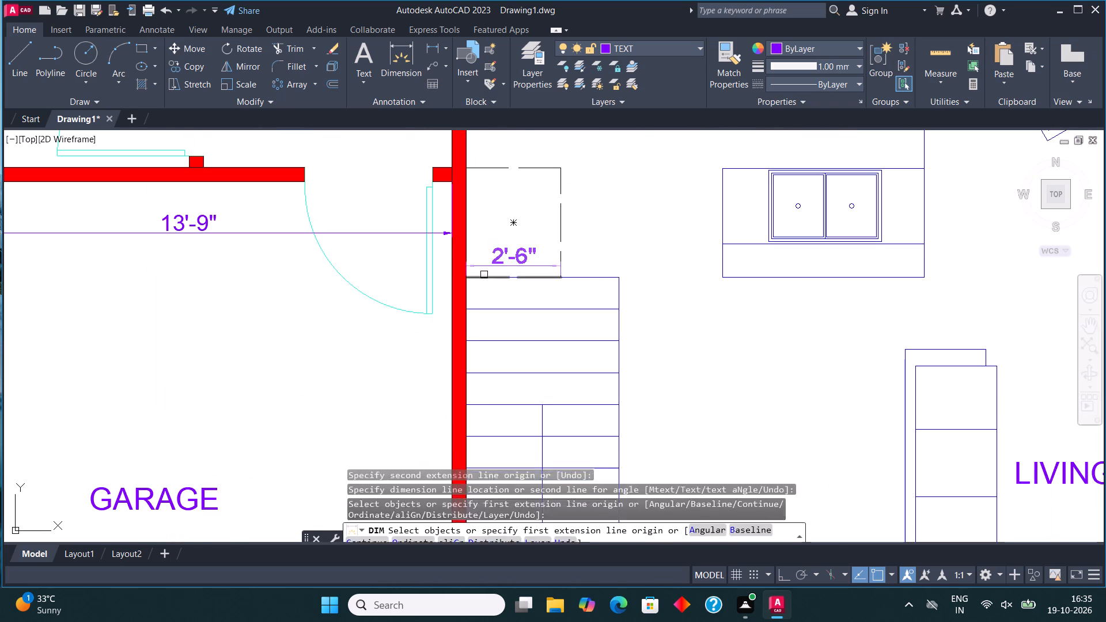
pyautogui.click(466, 278)
pyautogui.click(620, 279)
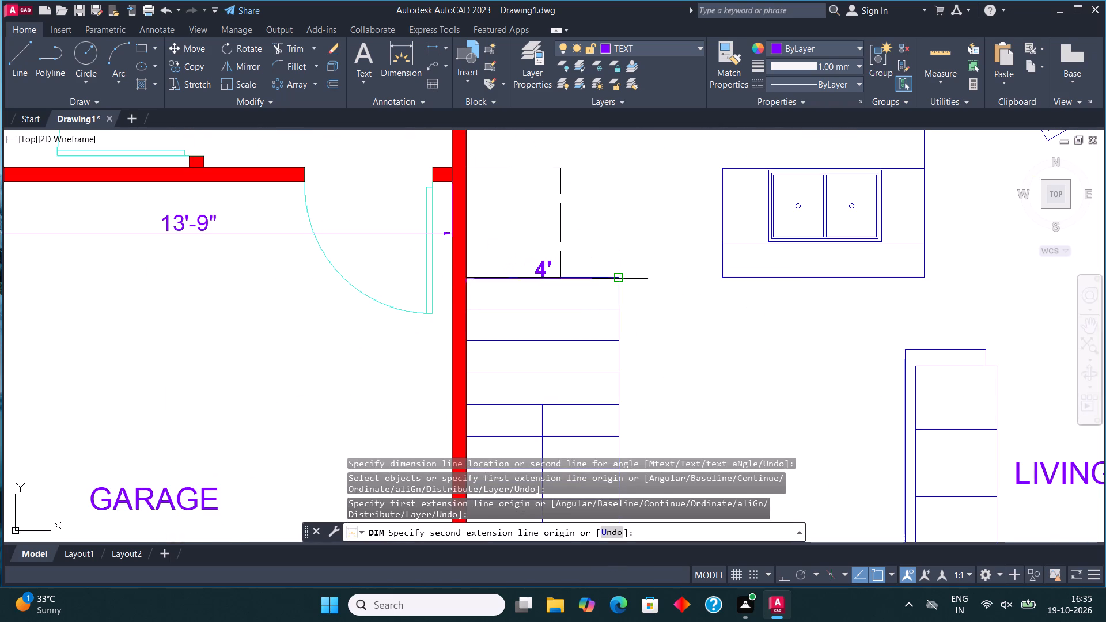
pyautogui.click(617, 297)
pyautogui.scroll(-2, 611, 282)
pyautogui.scroll(2, 581, 400)
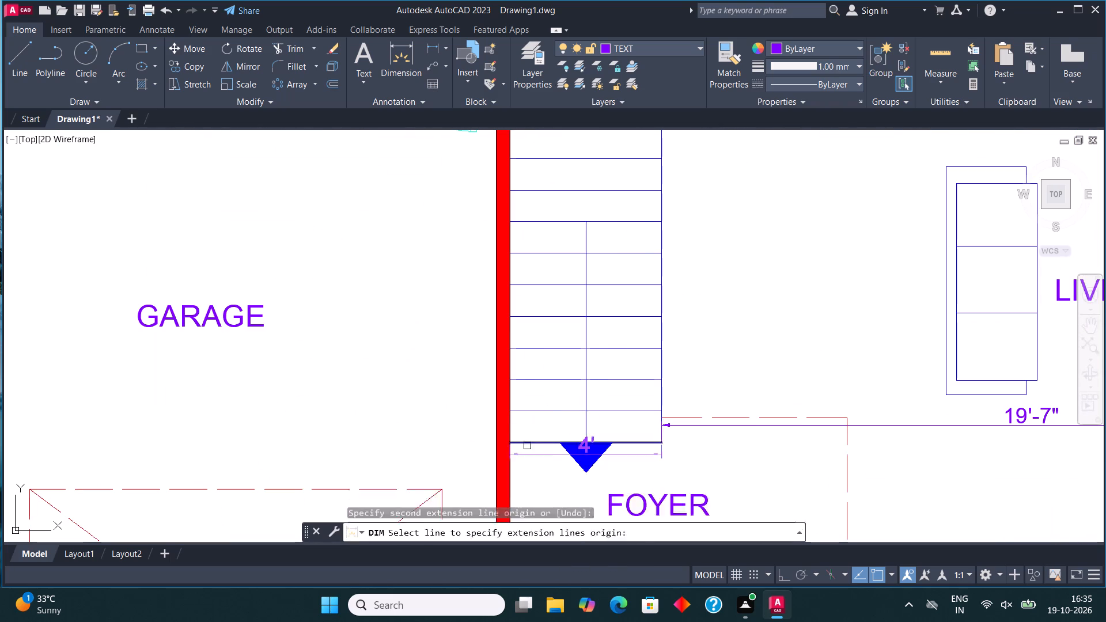
# Dimension the staircase's length along the garage-side wall from its south end to its north end, placing it within the west half of the treads.
pyautogui.click(511, 441)
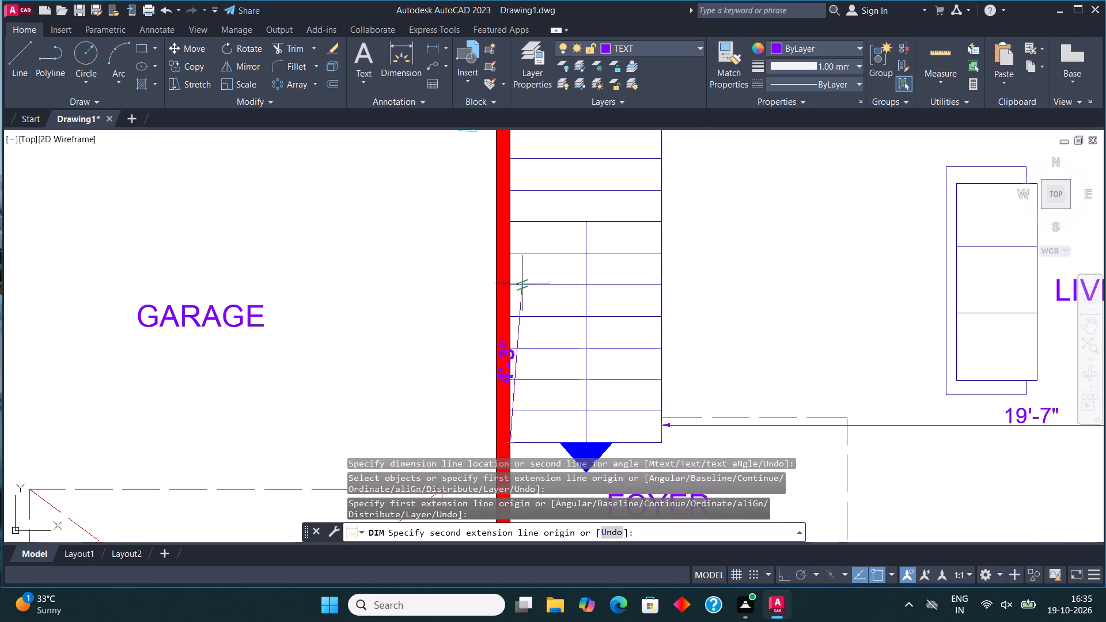
pyautogui.scroll(-1, 523, 277)
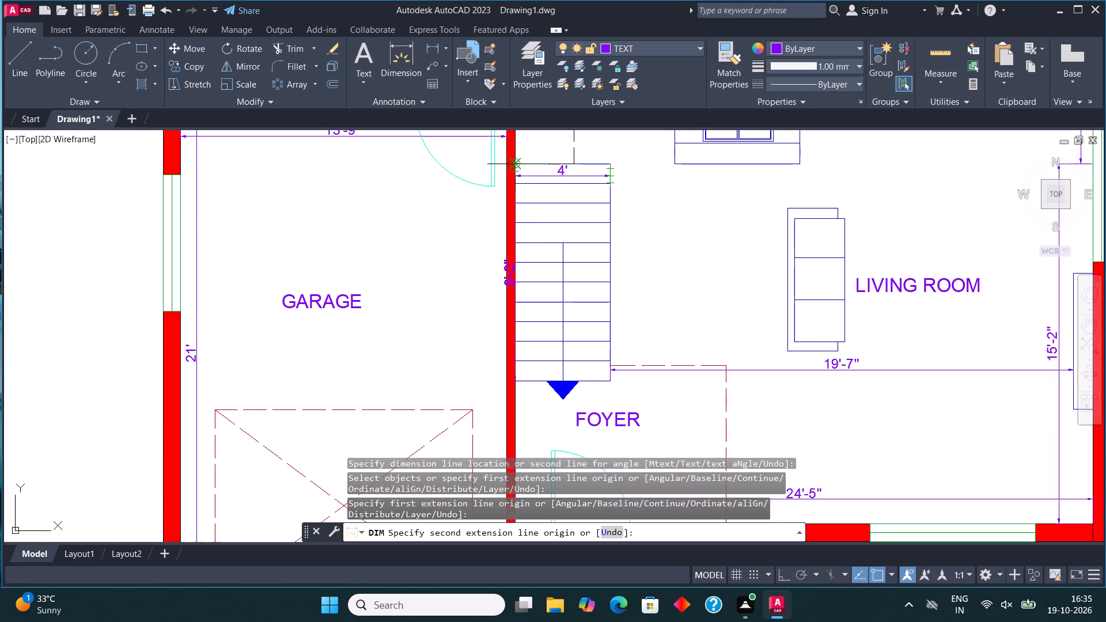
pyautogui.click(517, 161)
pyautogui.click(542, 183)
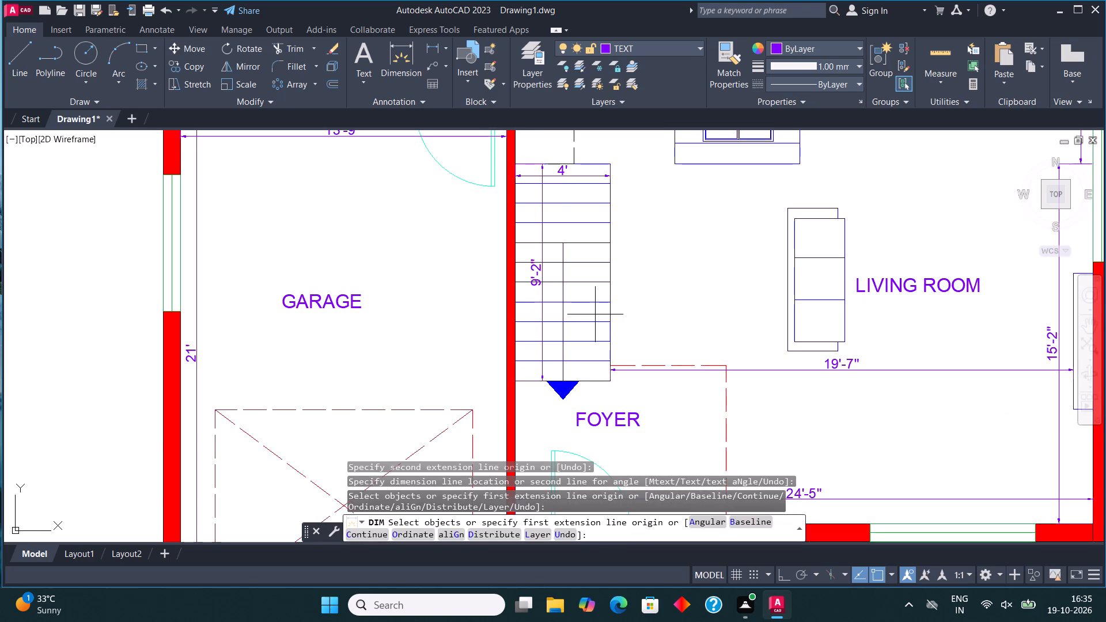
pyautogui.press('Escape')
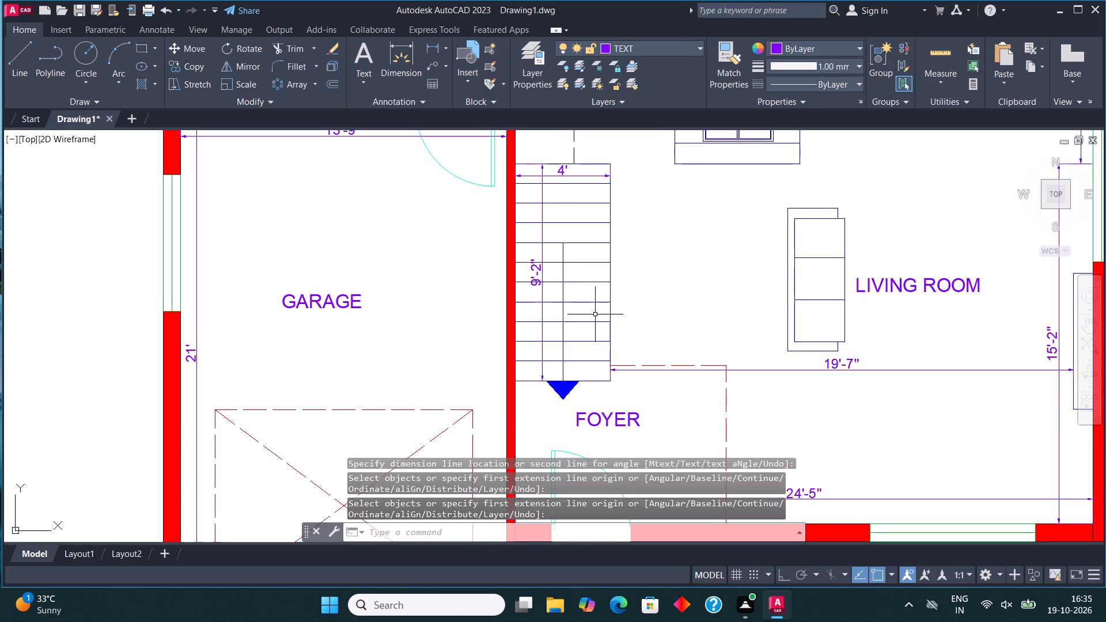
# Dimension the overall width of the floor plan along the outer north wall, placing it above the building.
pyautogui.scroll(-2, 595, 314)
pyautogui.moveTo(636, 293); pyautogui.dragTo(572, 292, button='middle')
pyautogui.scroll(-1, 572, 292)
pyautogui.moveTo(597, 316); pyautogui.dragTo(565, 316, button='middle')
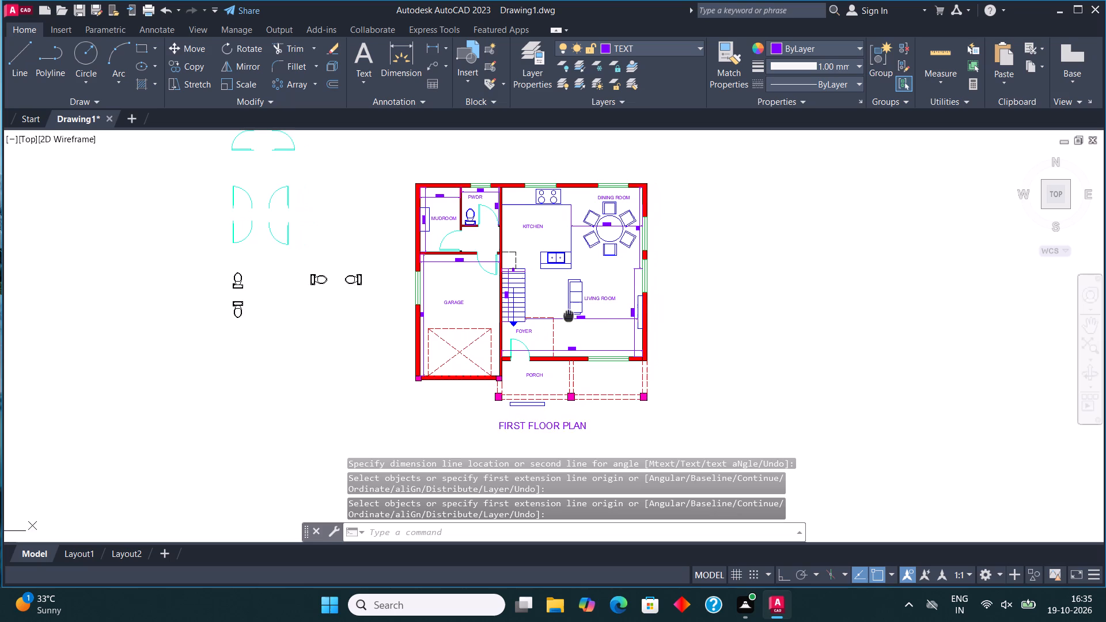
pyautogui.moveTo(565, 316); pyautogui.dragTo(555, 320, button='middle')
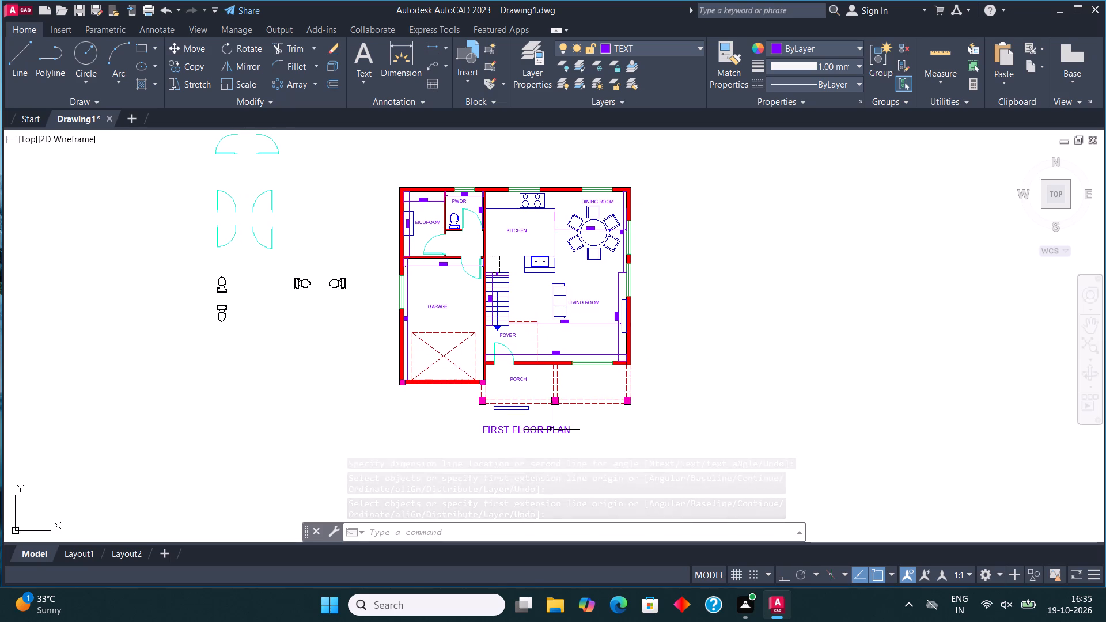
pyautogui.scroll(2, 541, 180)
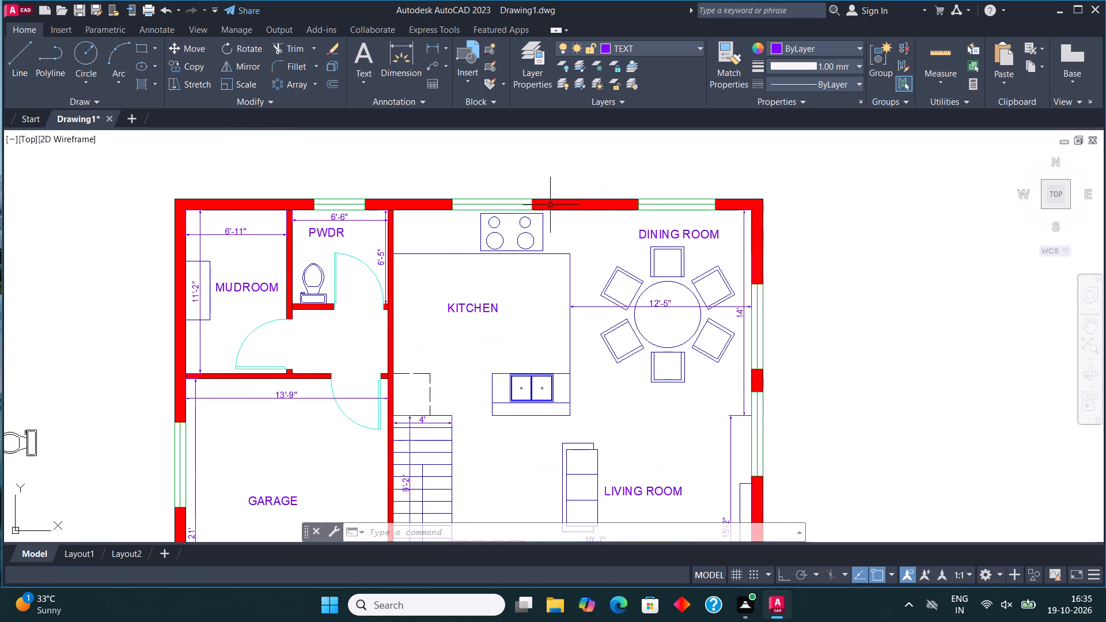
pyautogui.press('Escape')
pyautogui.moveTo(537, 187); pyautogui.dragTo(574, 222, button='middle')
pyautogui.click(407, 49)
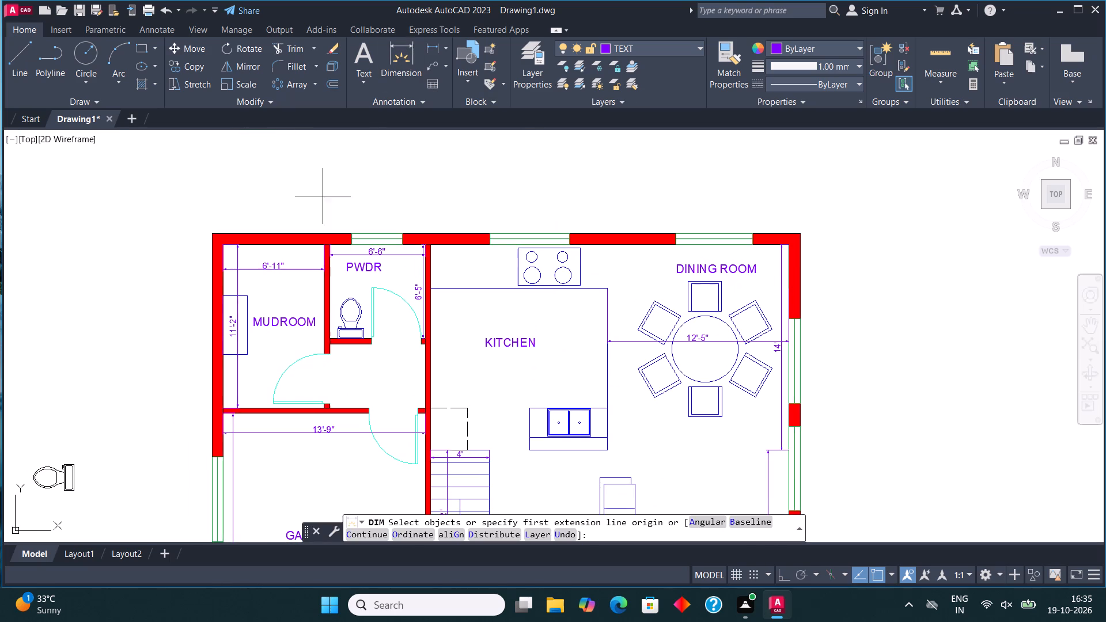
pyautogui.click(248, 233)
pyautogui.click(261, 175)
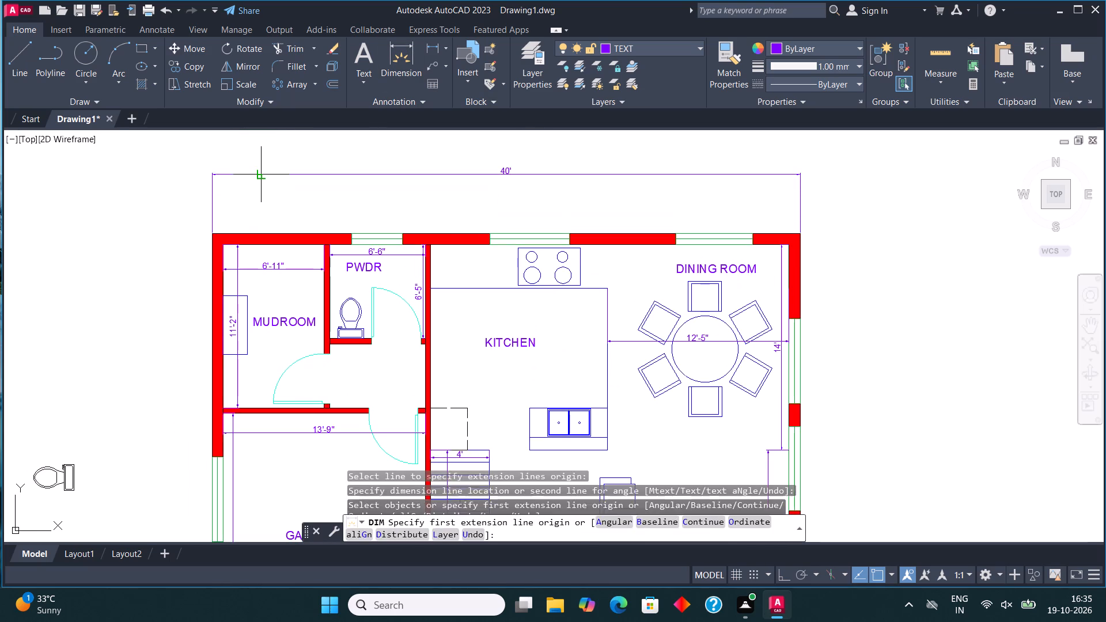
# Dimension the overall depth of the floor plan along the outer west wall, placing it just outside the garage and mudroom.
pyautogui.scroll(-3, 261, 188)
pyautogui.scroll(2, 240, 294)
pyautogui.click(242, 272)
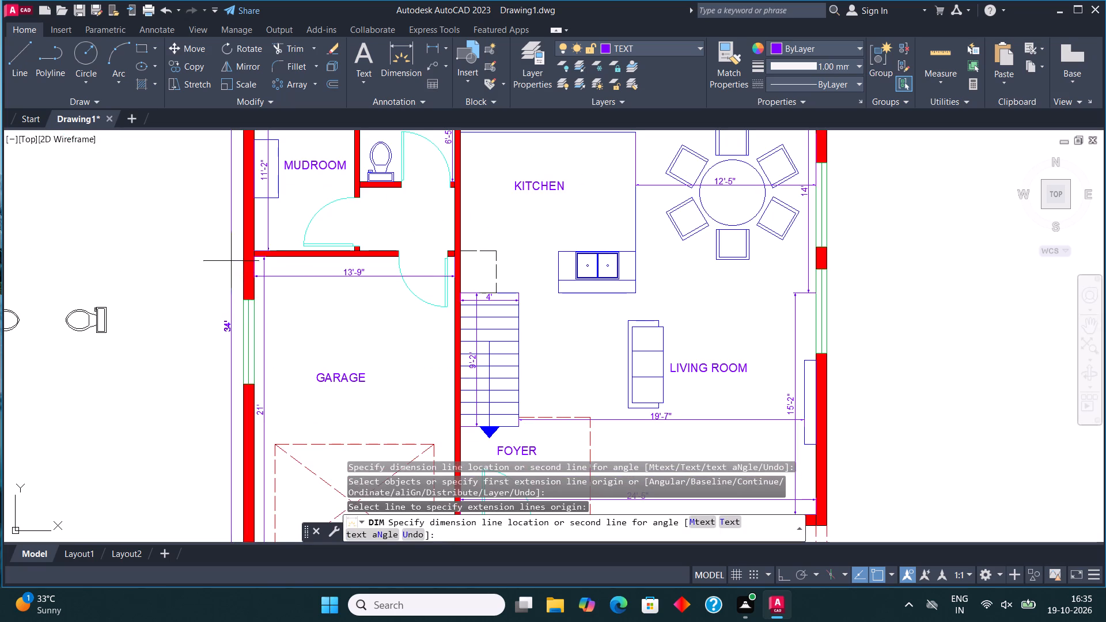
pyautogui.click(221, 246)
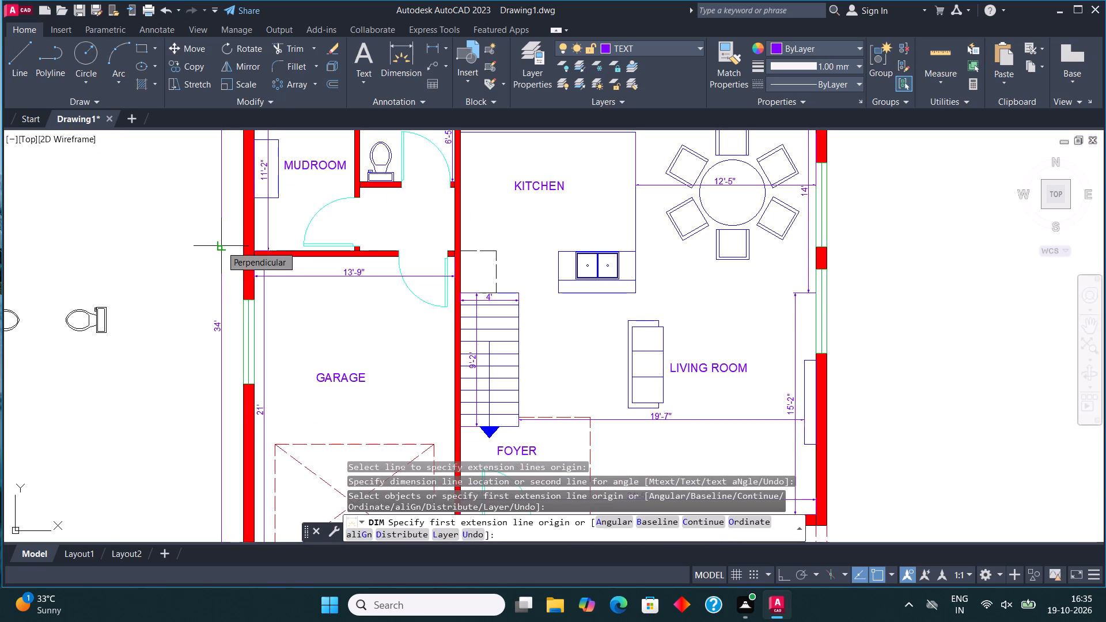
pyautogui.scroll(-3, 221, 246)
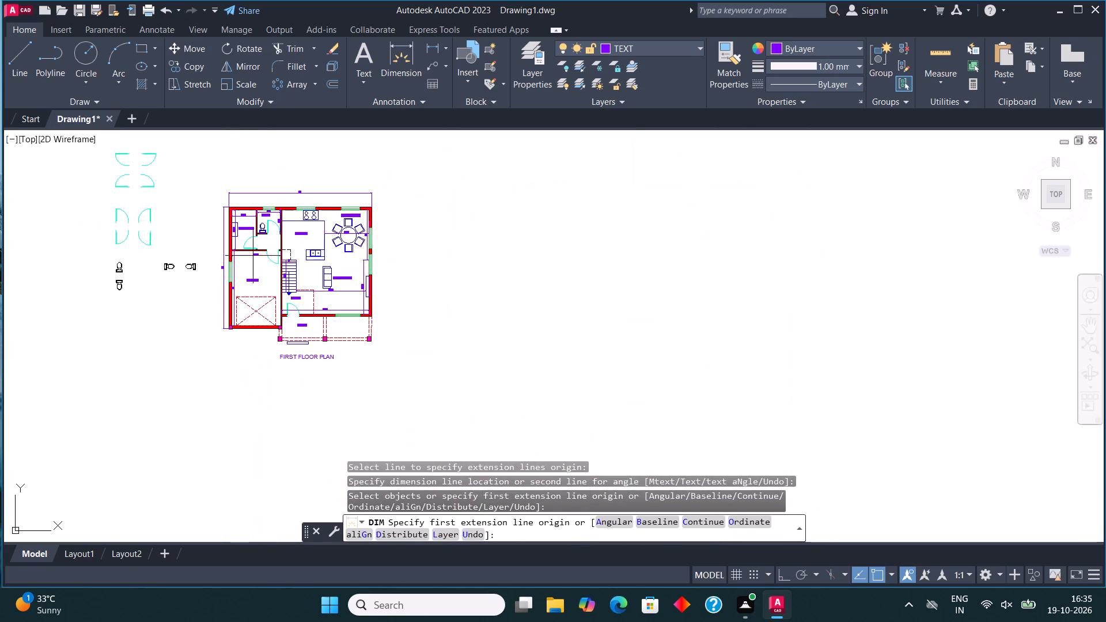
pyautogui.moveTo(299, 233); pyautogui.dragTo(263, 237, button='middle')
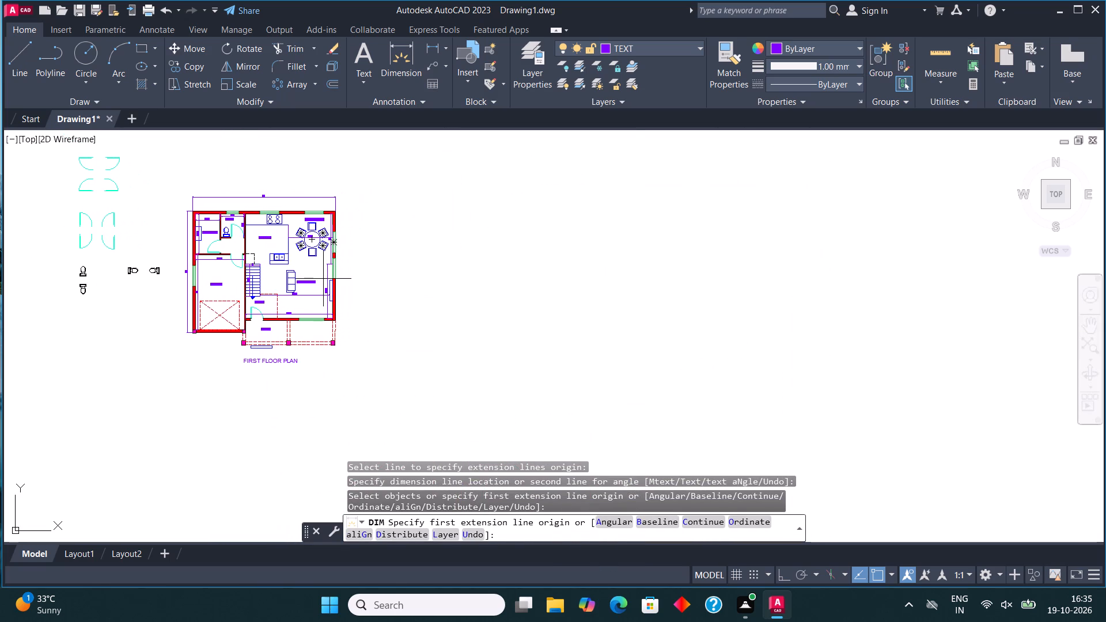
pyautogui.scroll(1, 107, 40)
pyautogui.moveTo(363, 196); pyautogui.dragTo(221, 239, button='middle')
pyautogui.scroll(1, 221, 239)
pyautogui.press('Escape')
# On layer 0, draw a closed 40' by 34' rectangular outline with orthogonal lines in the empty space east of the first floor plan.
pyautogui.click(643, 45)
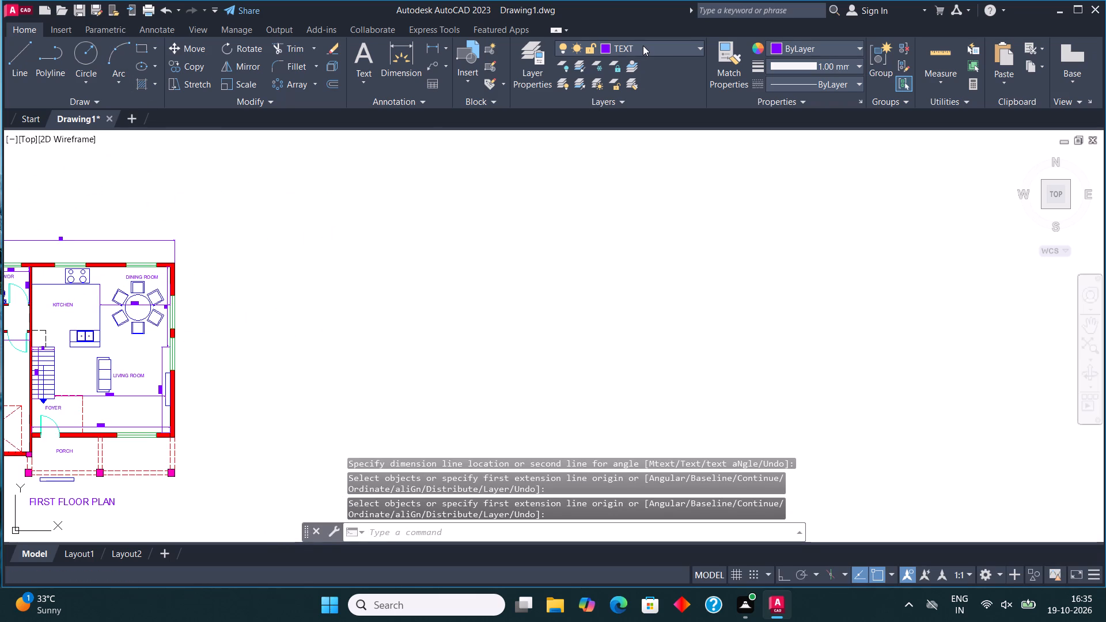
pyautogui.click(634, 61)
pyautogui.click(12, 54)
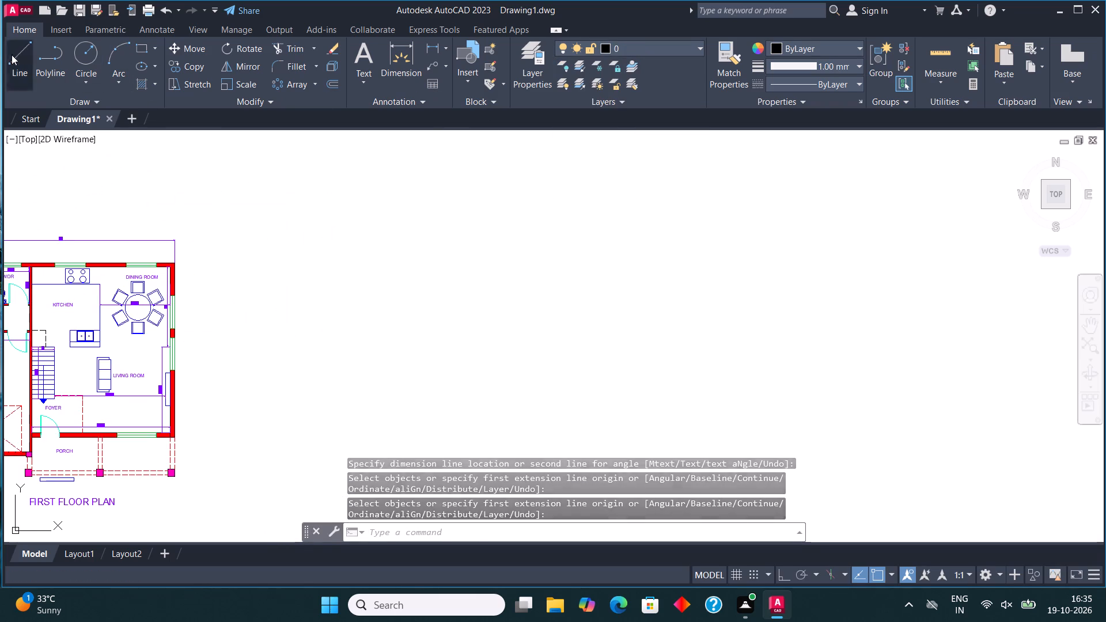
pyautogui.scroll(1, 163, 264)
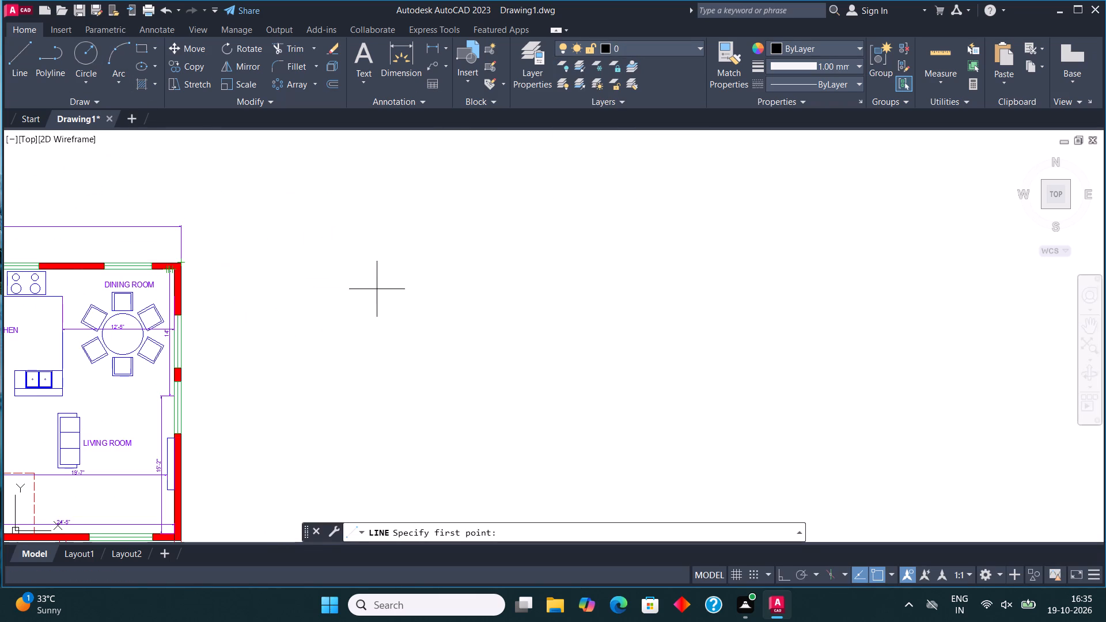
pyautogui.click(322, 270)
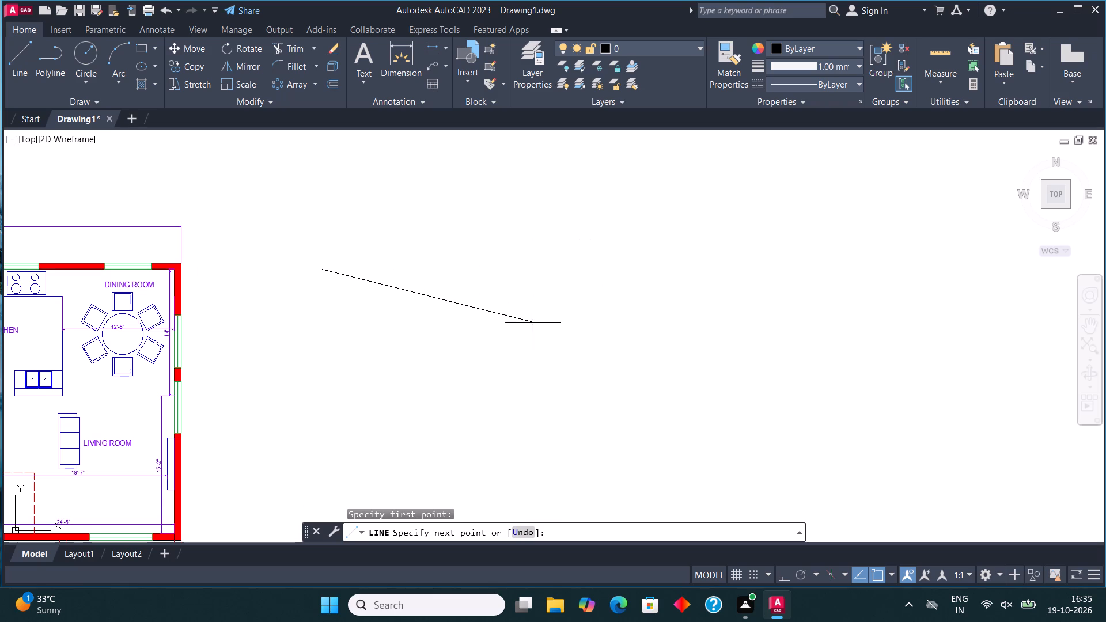
pyautogui.press('F8')
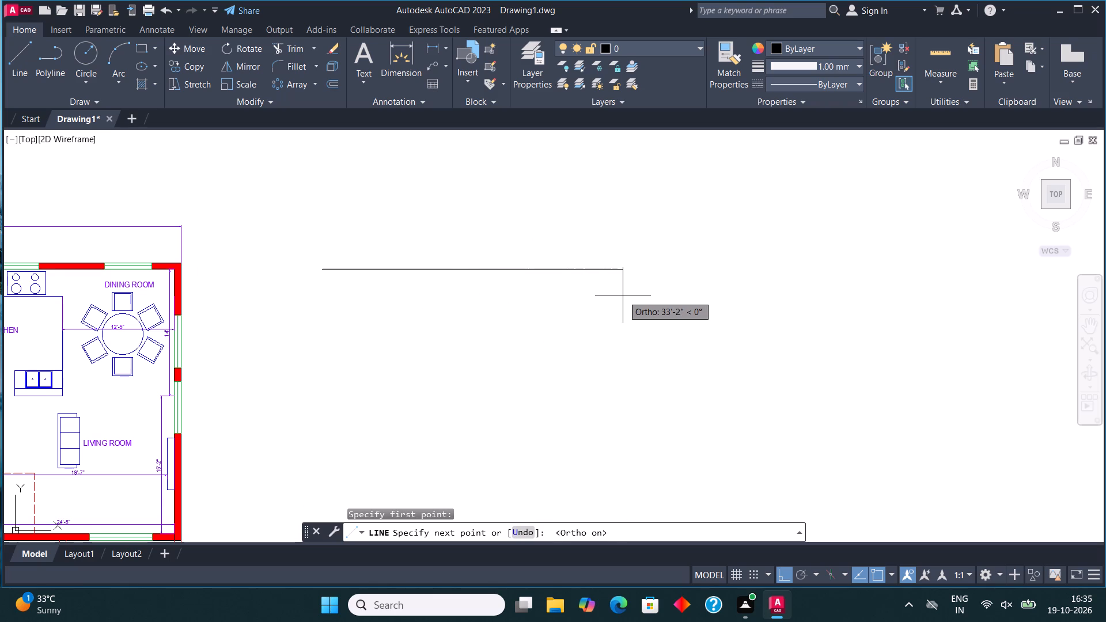
pyautogui.write("40'")
pyautogui.press('Return')
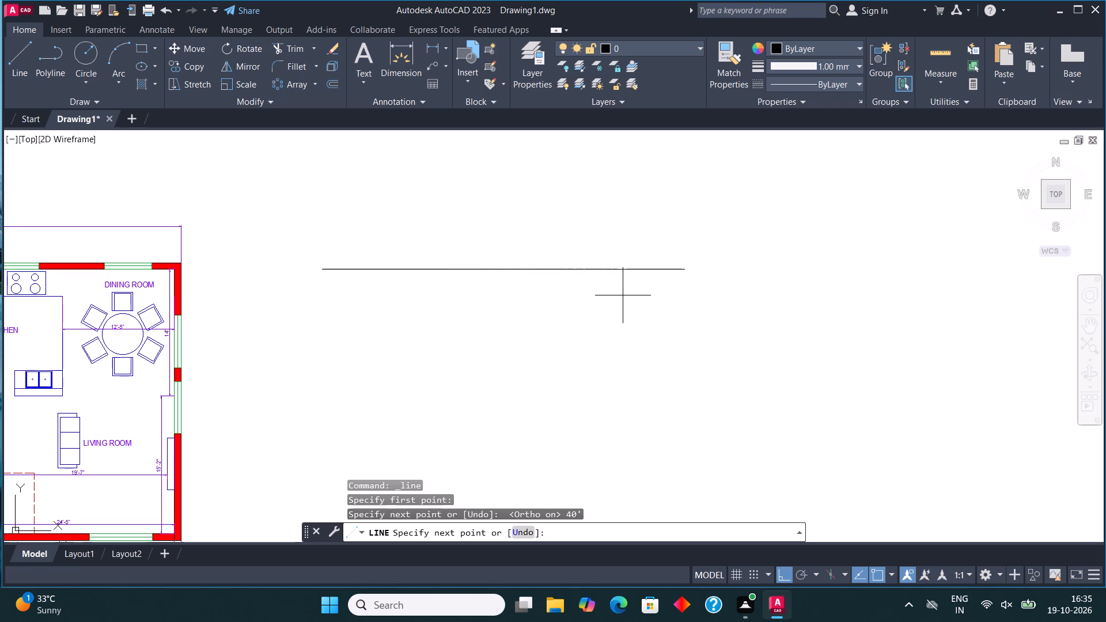
pyautogui.write("34'")
pyautogui.press('Return')
pyautogui.scroll(-2, 662, 359)
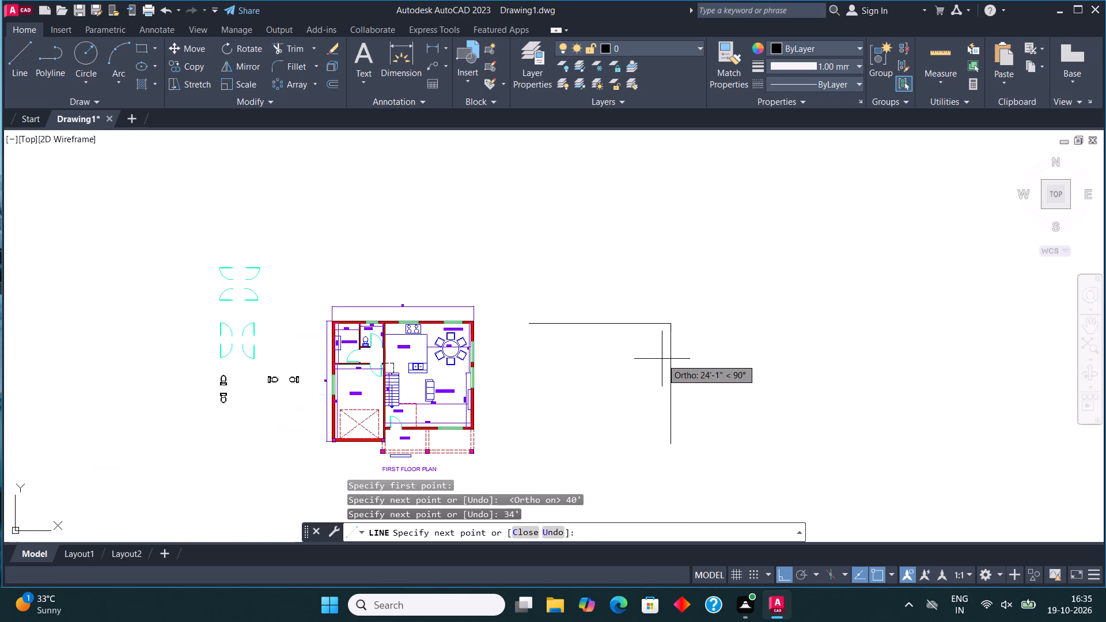
pyautogui.scroll(1, 653, 429)
pyautogui.write("40'")
pyautogui.press('Return')
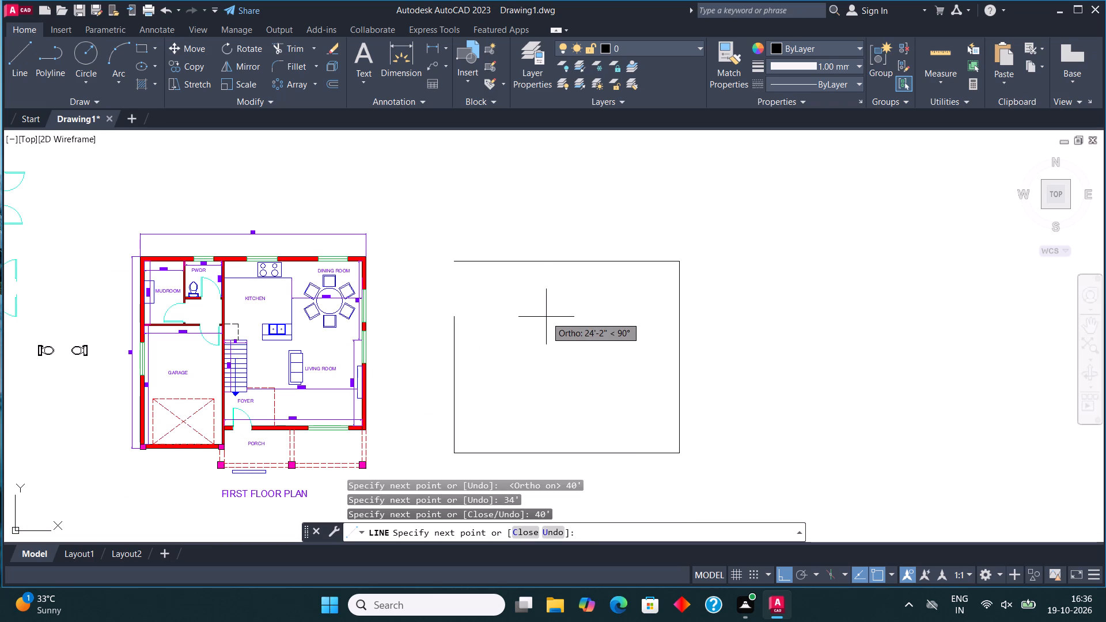
pyautogui.write("34'")
pyautogui.press('Return')
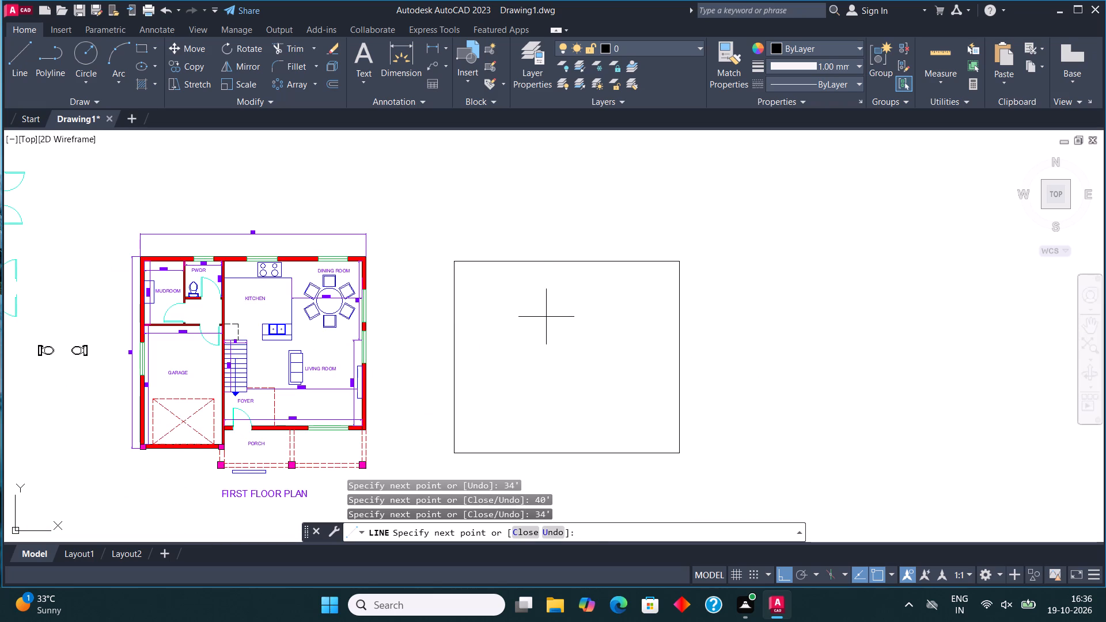
pyautogui.press('Escape')
# Offset all four sides of the new outline 9" inward to form the exterior wall thickness.
pyautogui.scroll(-1, 465, 267)
pyautogui.scroll(1, 516, 271)
pyautogui.moveTo(501, 260); pyautogui.dragTo(373, 238, button='middle')
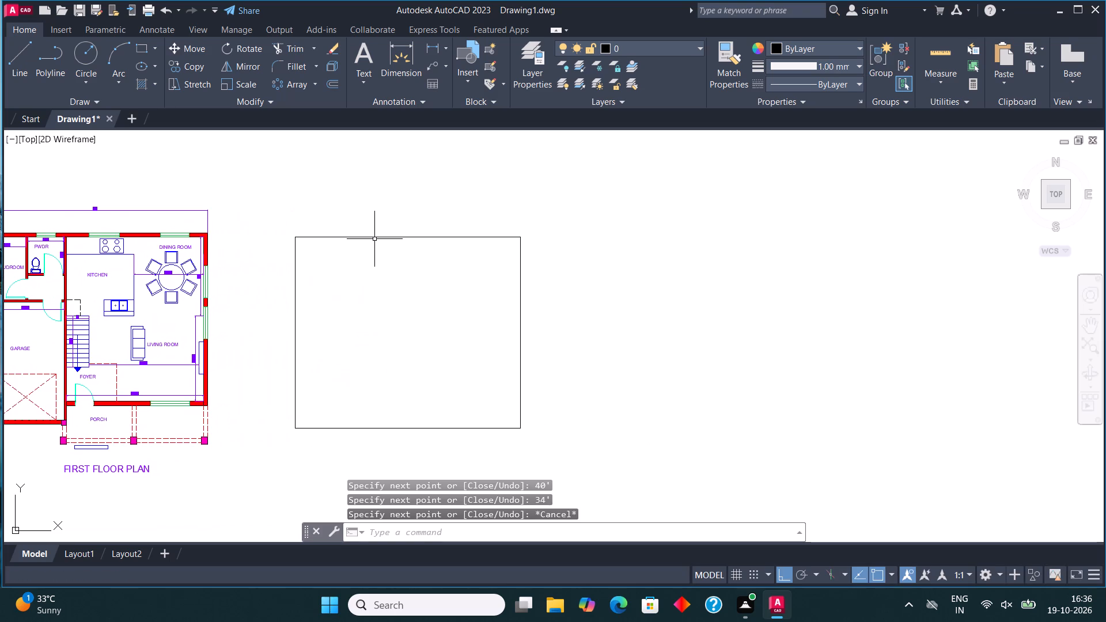
pyautogui.click(376, 236)
pyautogui.click(333, 77)
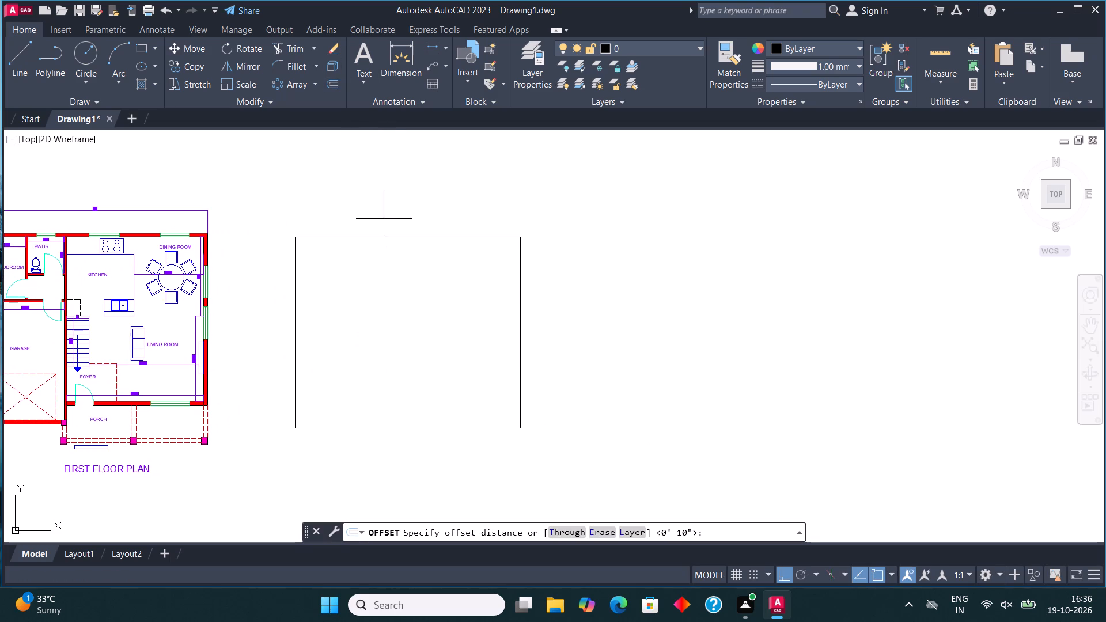
pyautogui.click(399, 237)
pyautogui.write('9"')
pyautogui.press('Return')
pyautogui.click(414, 299)
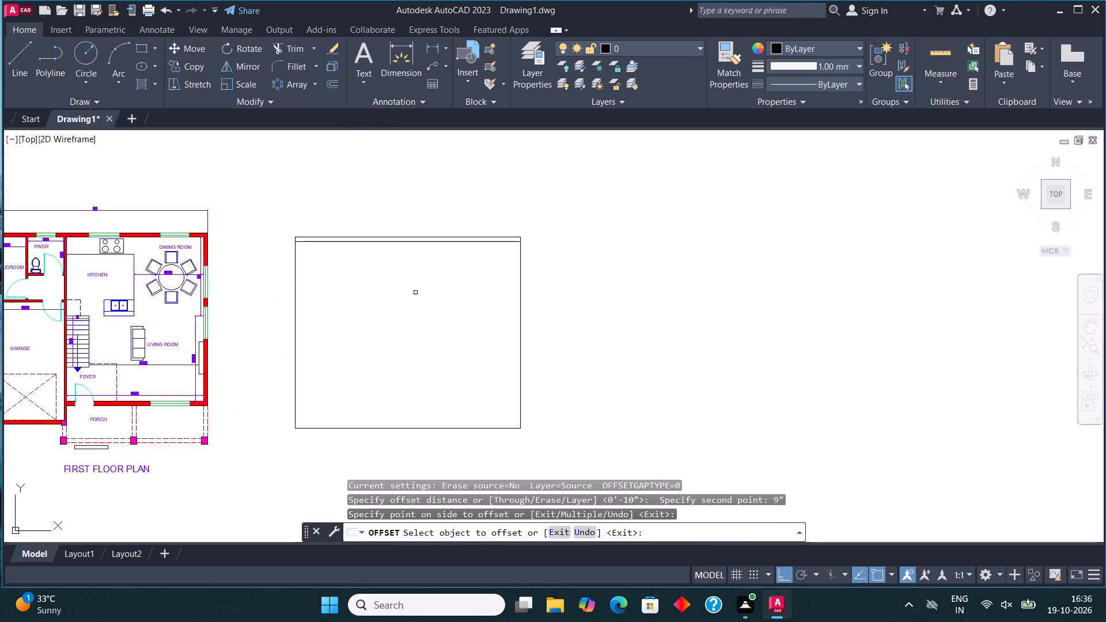
pyautogui.click(297, 279)
pyautogui.click(342, 302)
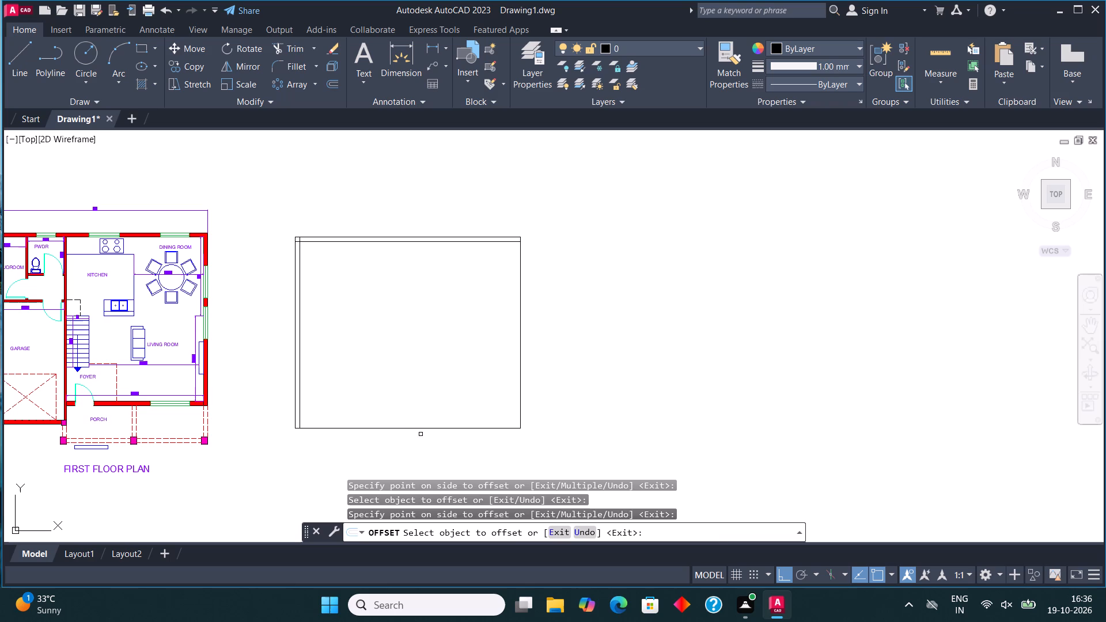
pyautogui.click(420, 428)
pyautogui.click(457, 380)
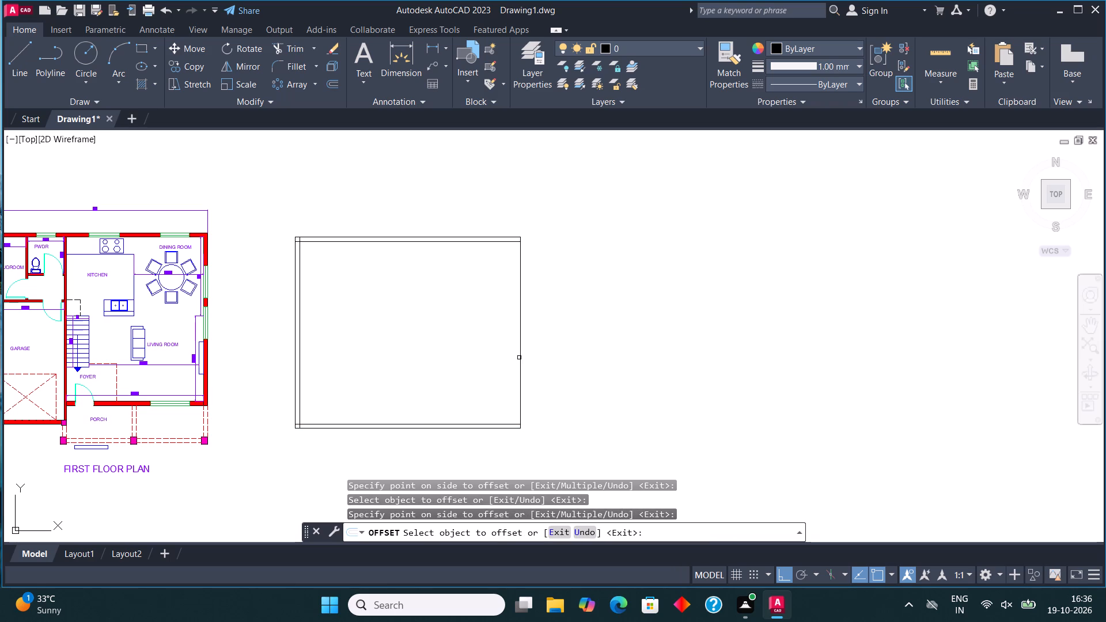
pyautogui.click(517, 354)
pyautogui.moveTo(520, 346); pyautogui.dragTo(513, 342)
pyautogui.moveTo(495, 322); pyautogui.dragTo(490, 317)
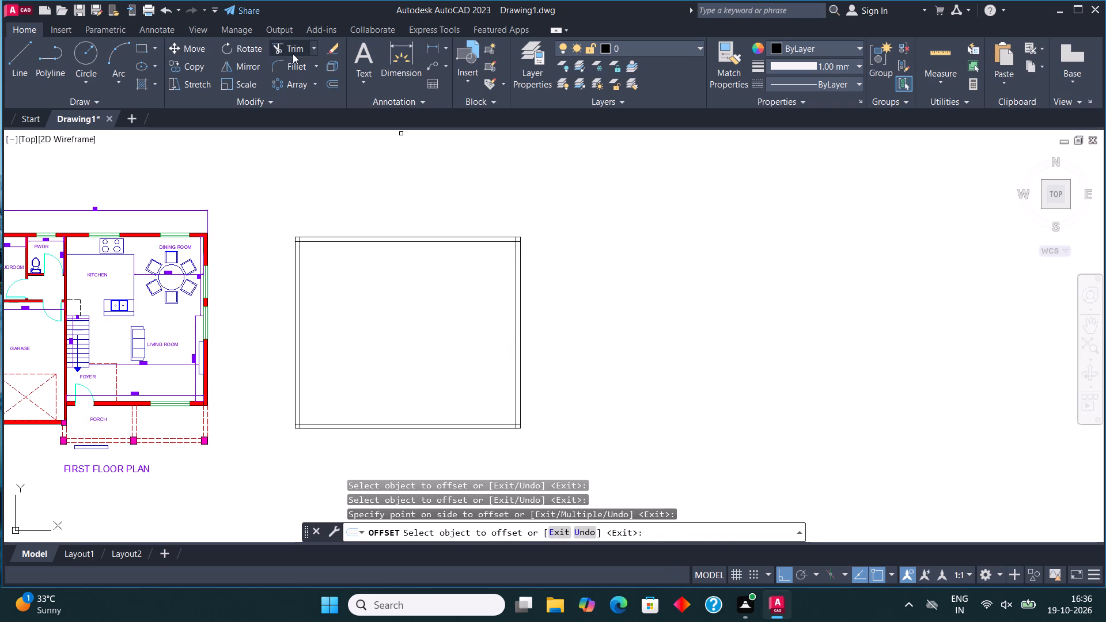
# Fillet the inner wall lines into clean corners at the northwest and northeast of the new outline.
pyautogui.click(291, 63)
pyautogui.scroll(3, 297, 245)
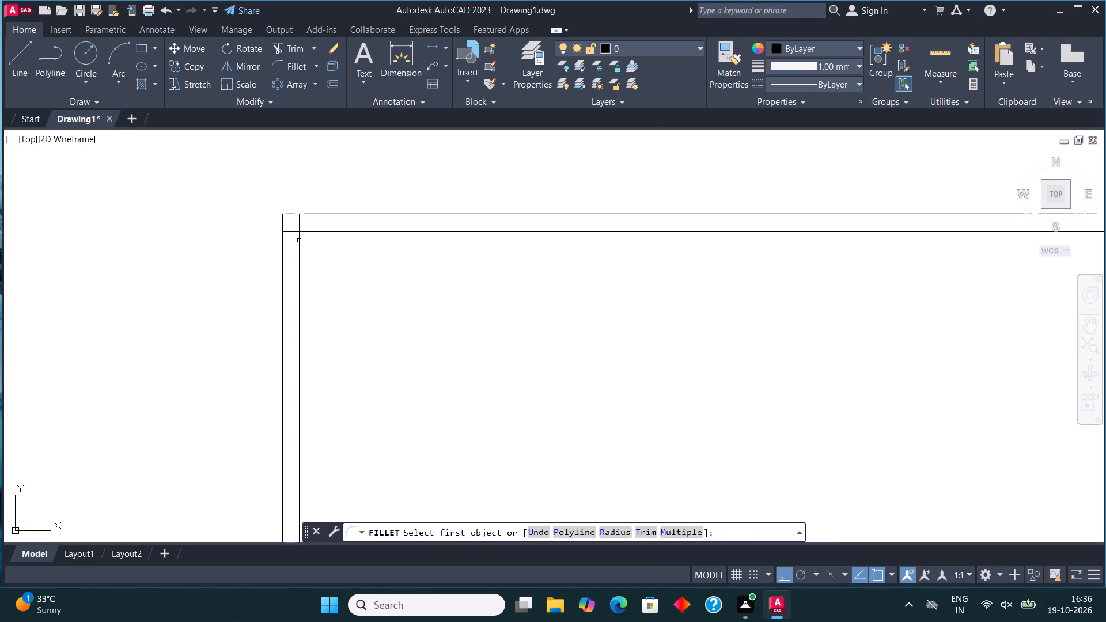
pyautogui.click(299, 240)
pyautogui.click(316, 233)
pyautogui.scroll(-3, 318, 234)
pyautogui.scroll(3, 570, 260)
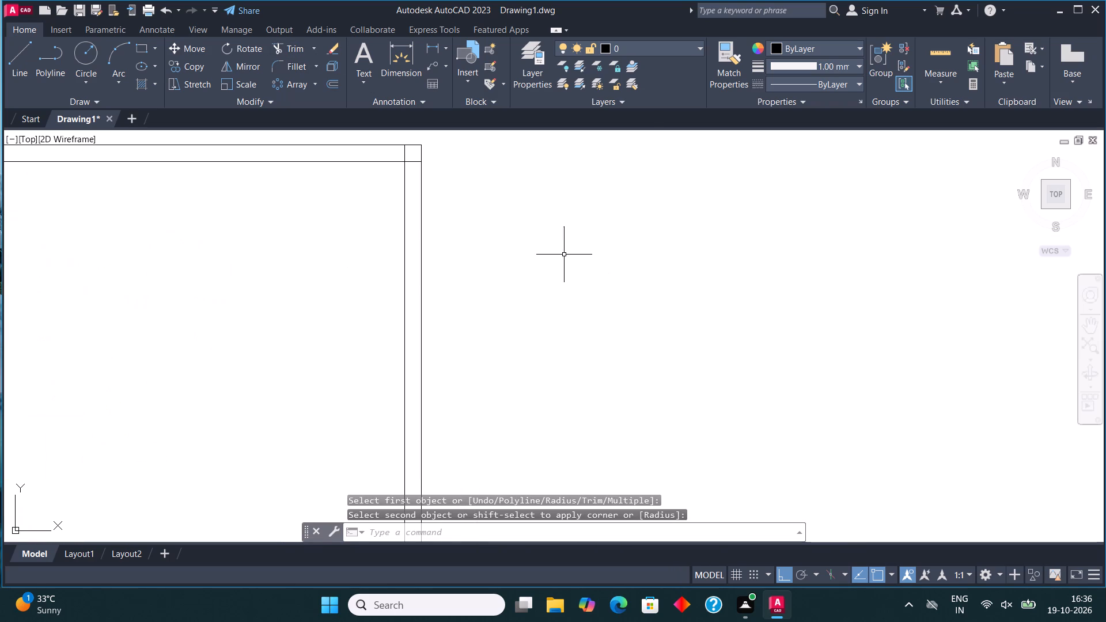
pyautogui.click(294, 62)
pyautogui.click(388, 162)
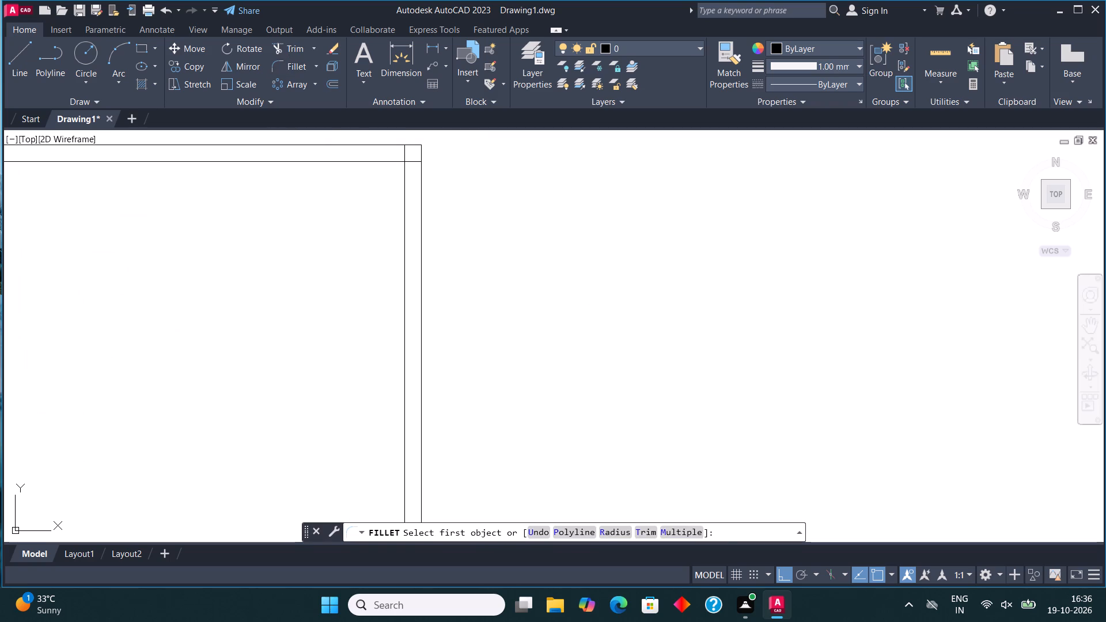
pyautogui.click(403, 195)
# Fillet the inner wall lines into clean corners at the southwest and southeast of the new outline.
pyautogui.scroll(-3, 404, 196)
pyautogui.scroll(2, 166, 377)
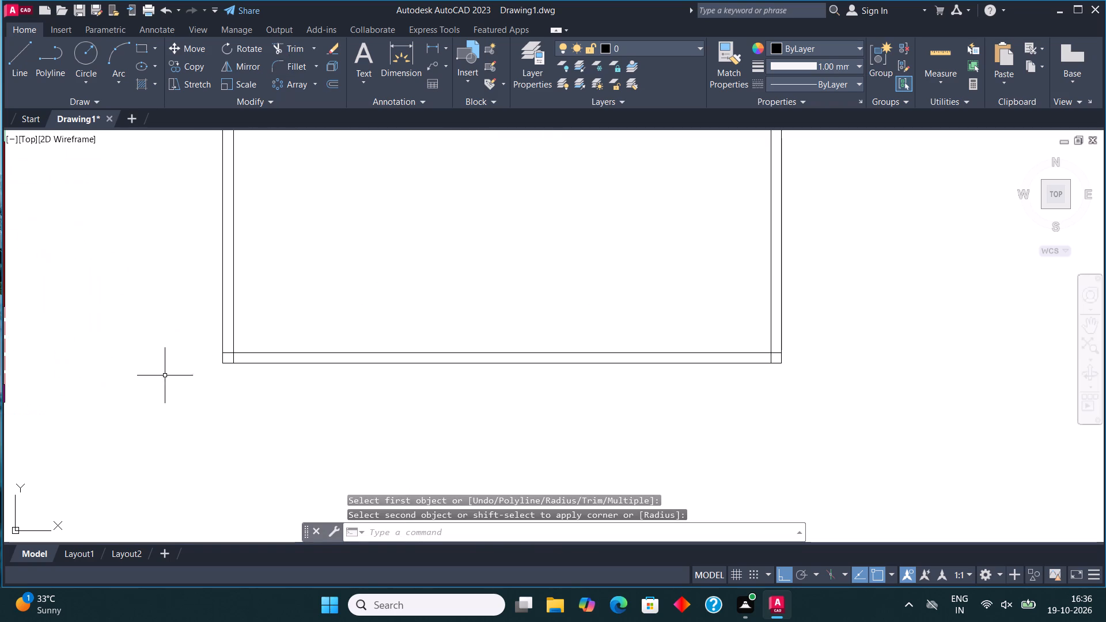
pyautogui.click(289, 60)
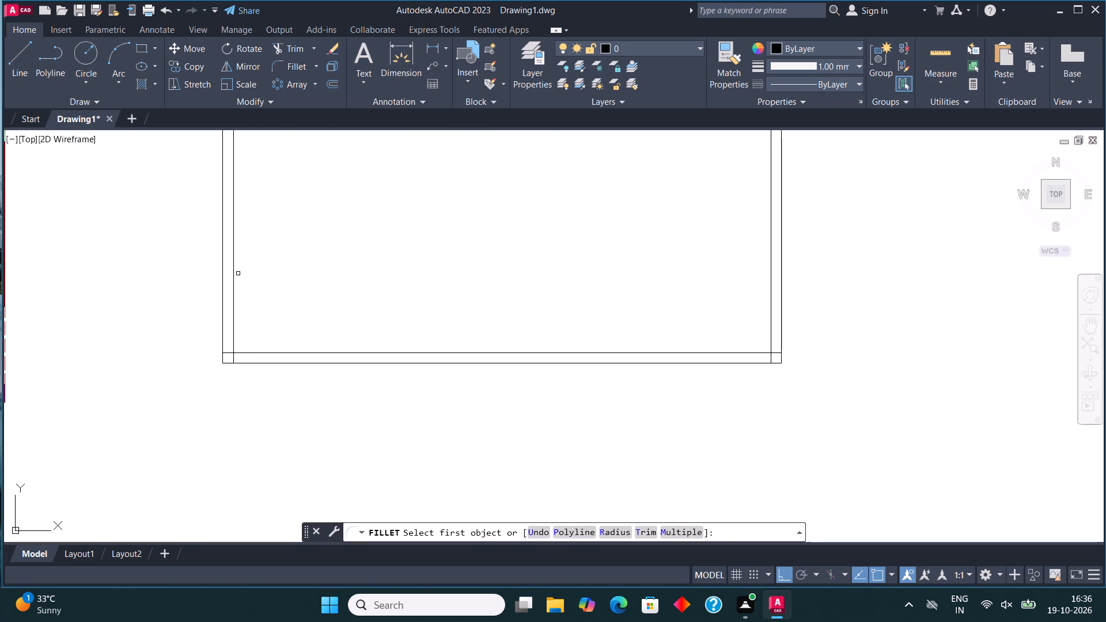
pyautogui.click(232, 276)
pyautogui.click(254, 353)
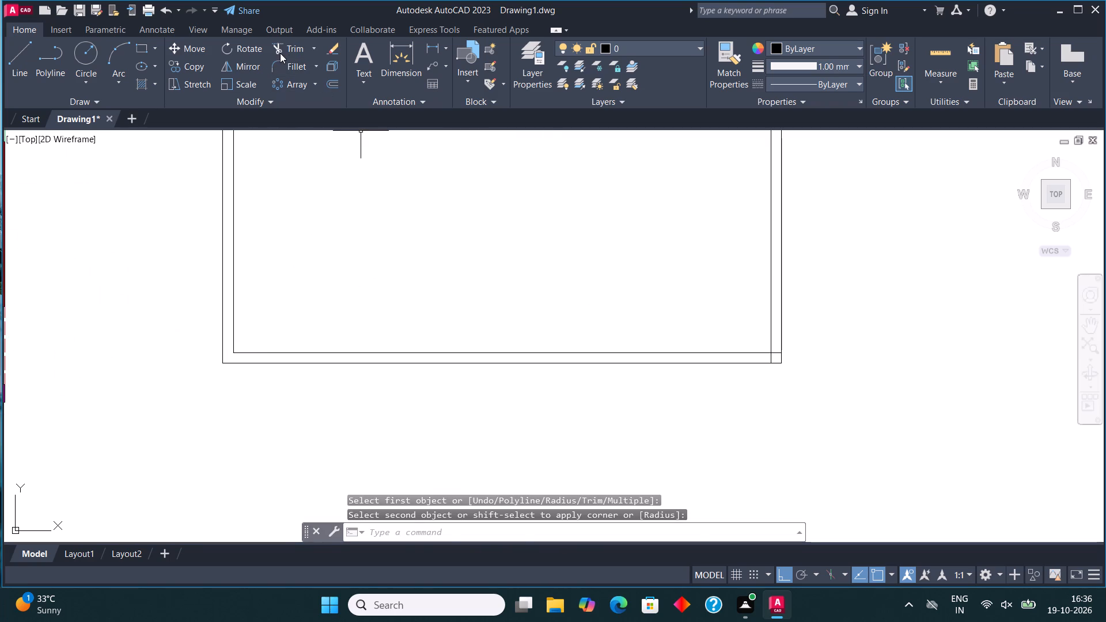
pyautogui.click(287, 66)
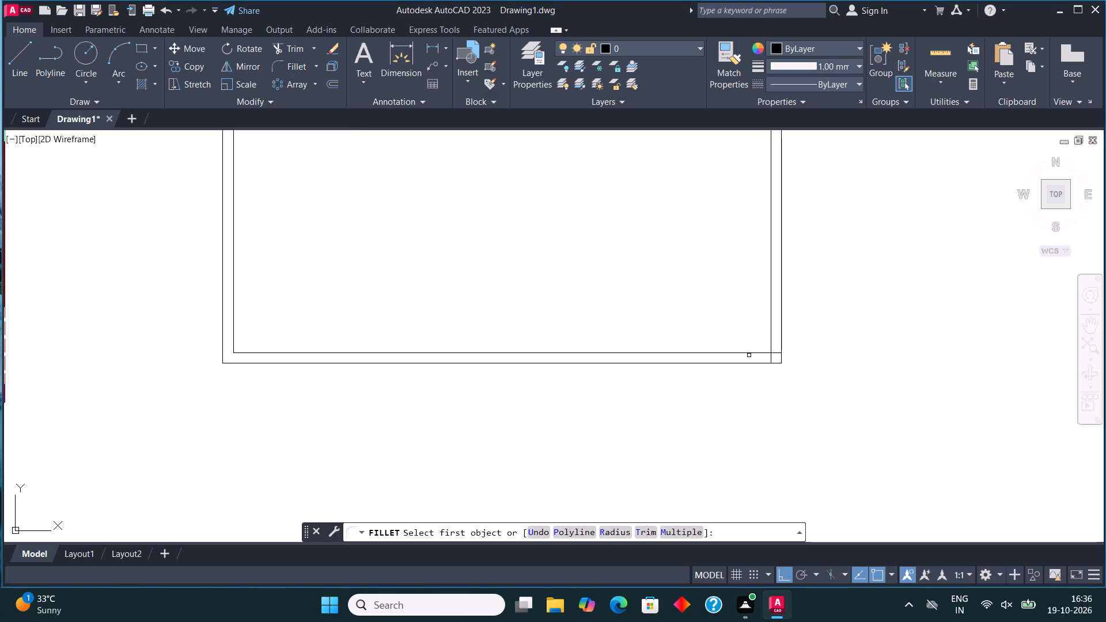
pyautogui.click(743, 350)
pyautogui.click(749, 354)
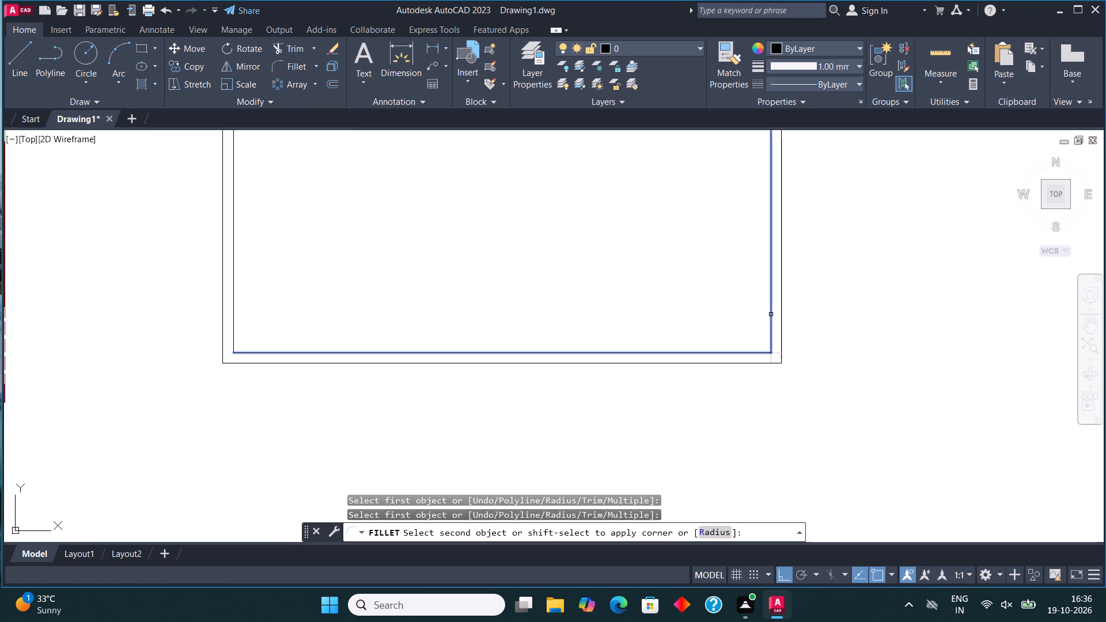
pyautogui.click(771, 314)
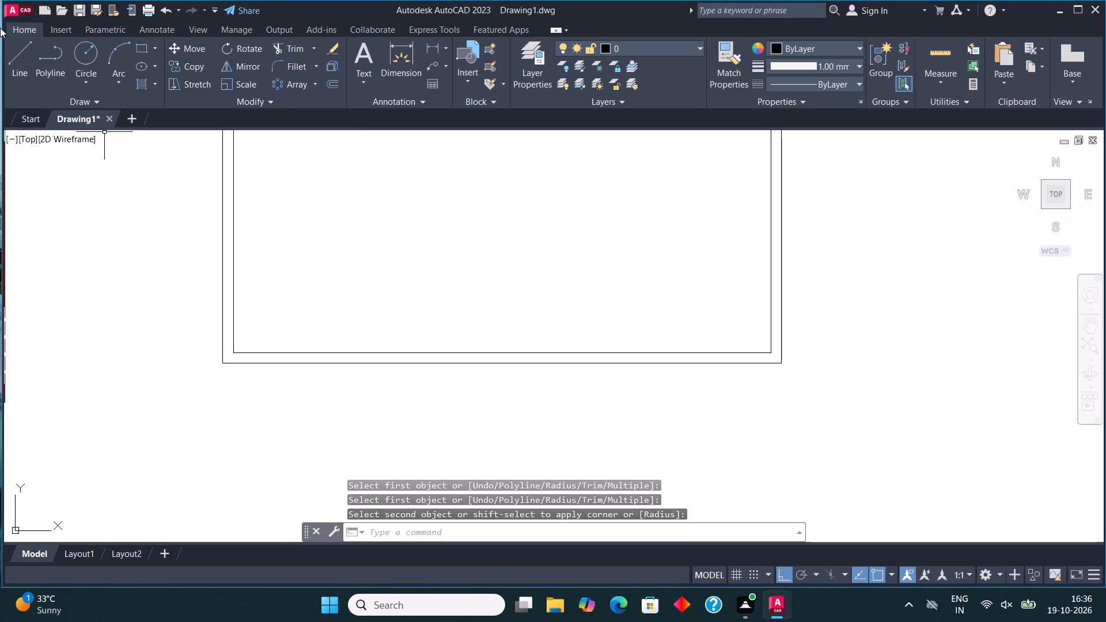
# Draw the east and south sides of an 11' by 11' room from the inner northwest corner, starting along the north wall.
pyautogui.scroll(-1, 21, 0)
pyautogui.scroll(-4, 170, 253)
pyautogui.scroll(4, 280, 257)
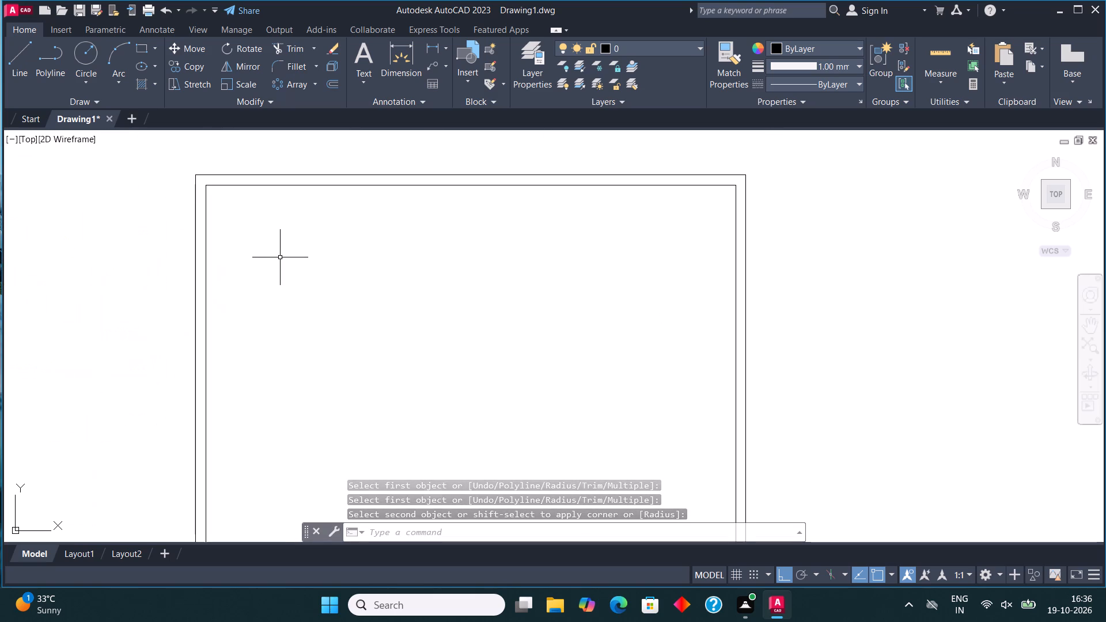
pyautogui.scroll(2, 222, 155)
pyautogui.click(23, 61)
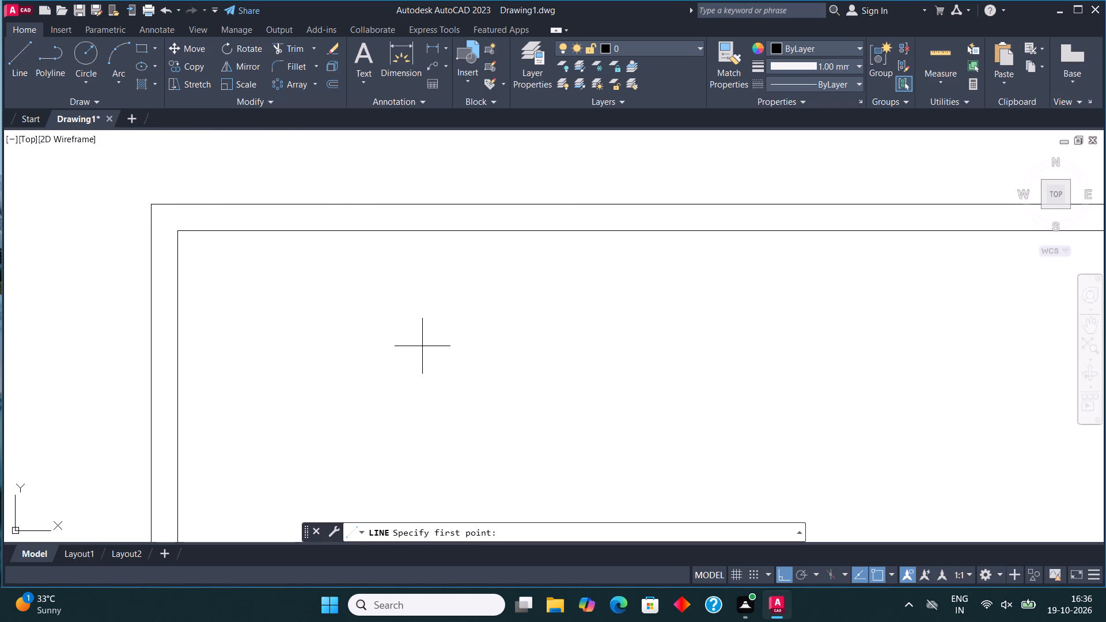
pyautogui.click(180, 232)
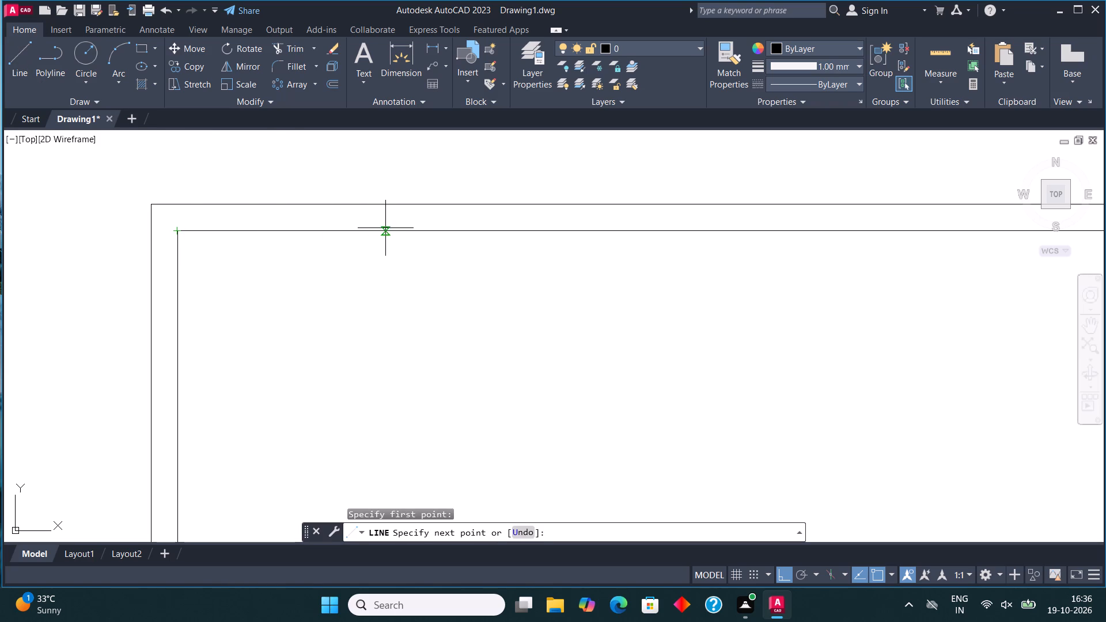
pyautogui.write("11'")
pyautogui.press('Return')
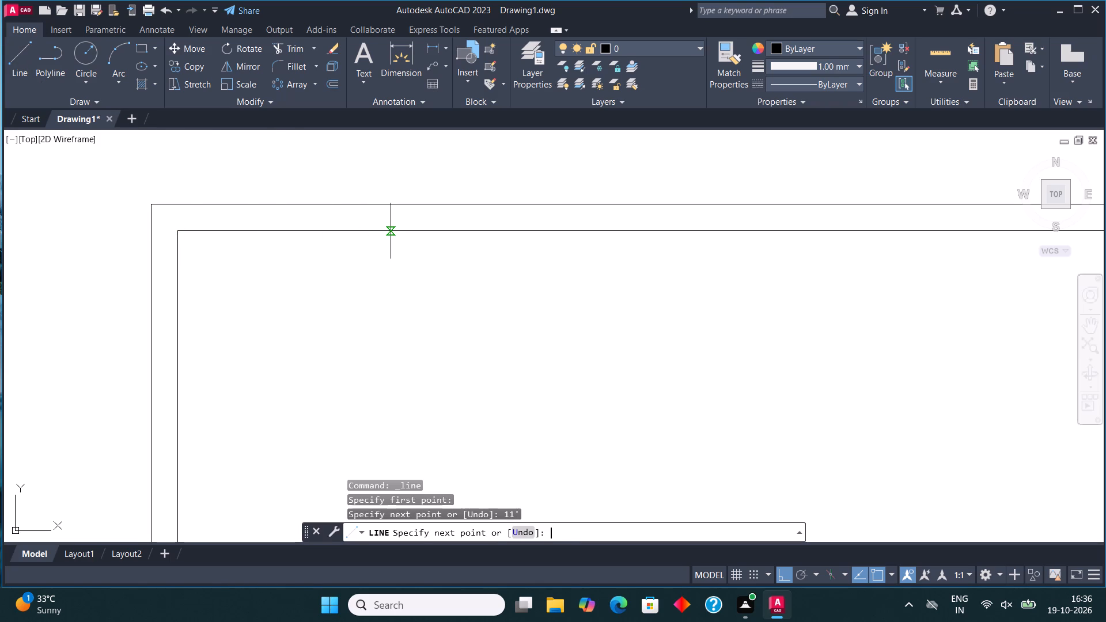
pyautogui.write("11'")
pyautogui.press('Return')
pyautogui.scroll(-2, 496, 365)
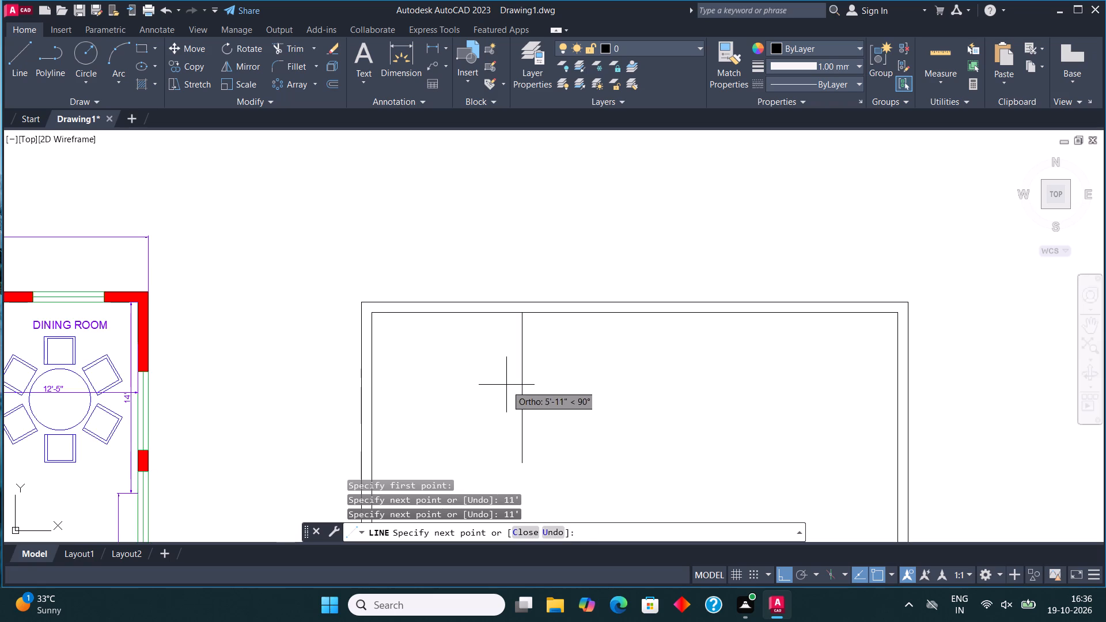
pyautogui.scroll(-1, 506, 392)
pyautogui.scroll(1, 498, 423)
pyautogui.write("11'")
pyautogui.press('Return')
pyautogui.press('Escape')
# Offset the northwest room's east and south lines 4.5" outward to form its partition walls.
pyautogui.scroll(-1, 507, 349)
pyautogui.scroll(1, 517, 406)
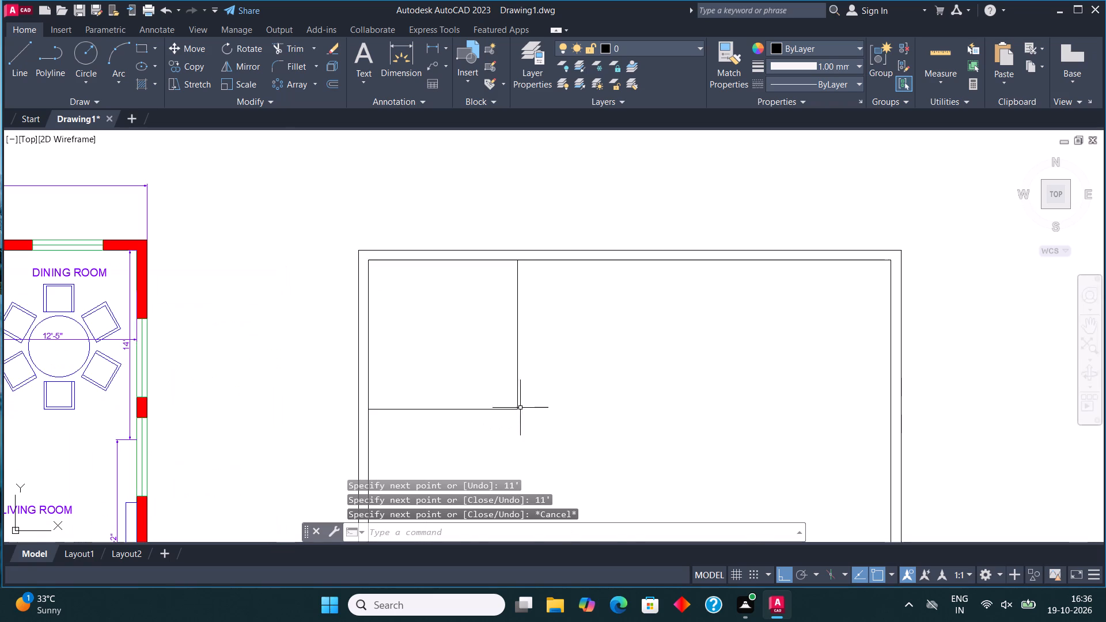
pyautogui.moveTo(527, 421); pyautogui.dragTo(521, 415)
pyautogui.click(499, 383)
pyautogui.click(332, 78)
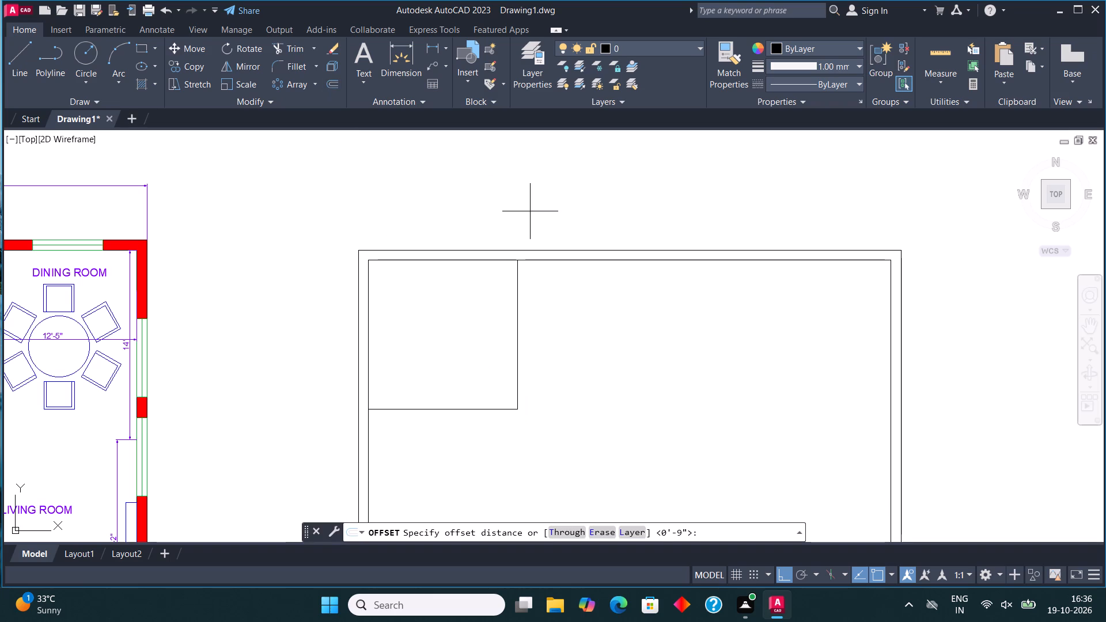
pyautogui.click(519, 336)
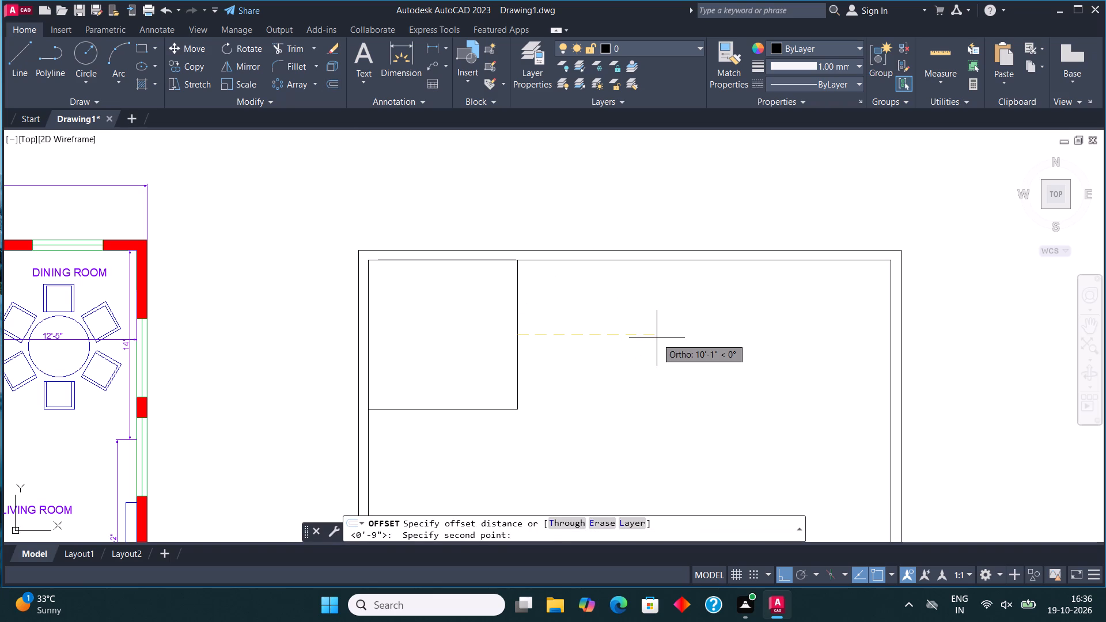
pyautogui.write('4.5"')
pyautogui.press('Return')
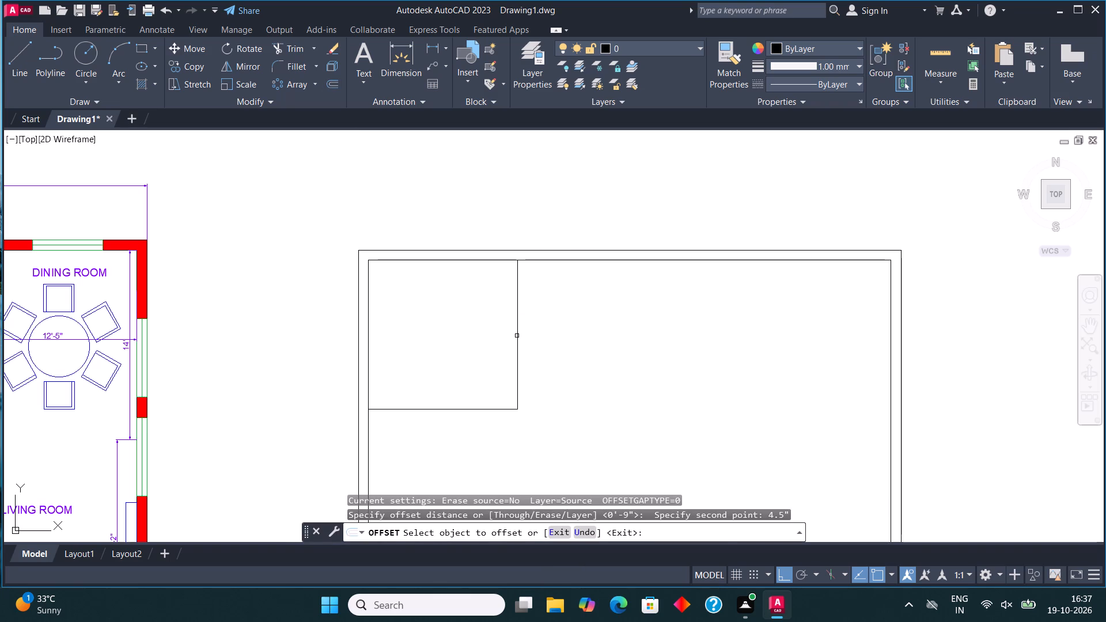
pyautogui.click(520, 338)
pyautogui.click(537, 364)
pyautogui.click(486, 412)
pyautogui.click(482, 432)
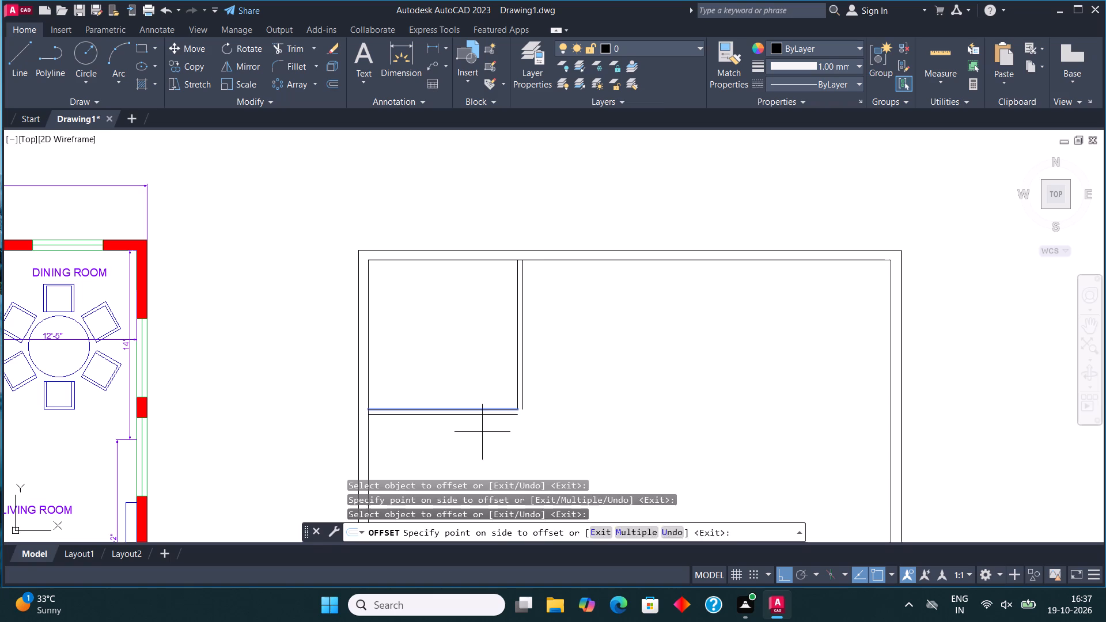
# Fillet the two offset partition lines into a closed corner at the northwest room's southeast corner.
pyautogui.click(299, 73)
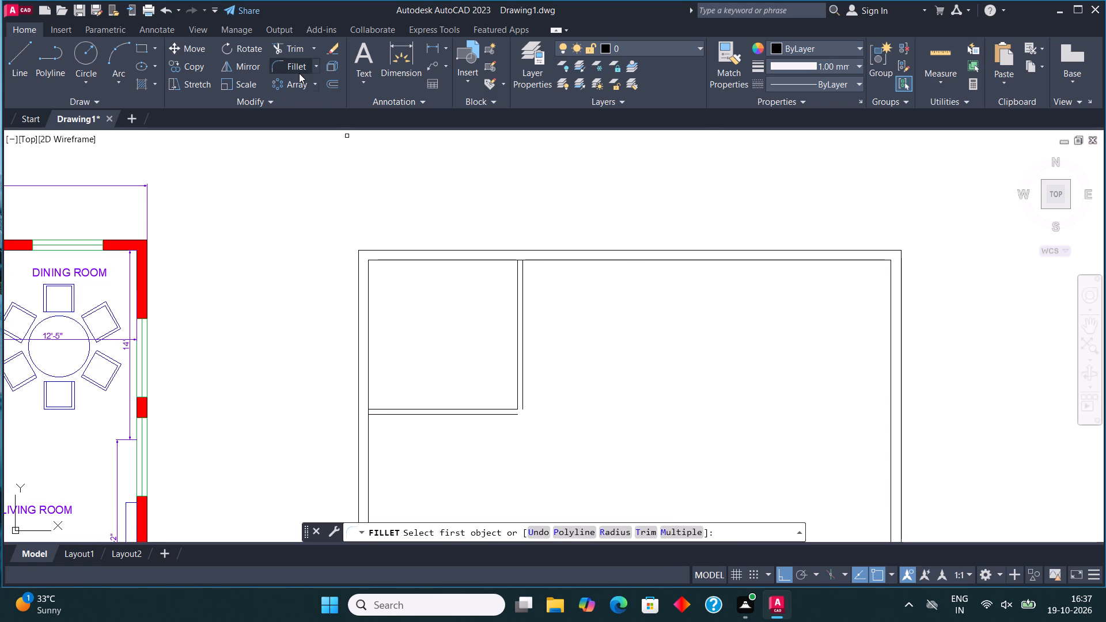
pyautogui.click(486, 414)
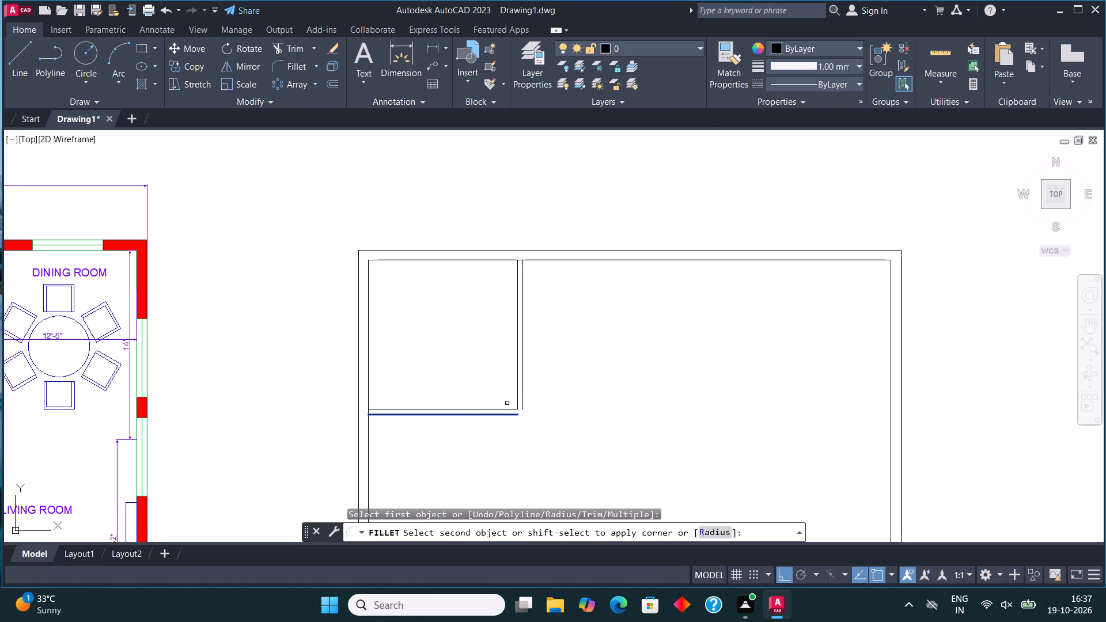
pyautogui.click(523, 366)
# Draw the west and south sides of an 11' by 11' room from the inner northeast corner, ending at the inner east wall.
pyautogui.scroll(-3, 442, 401)
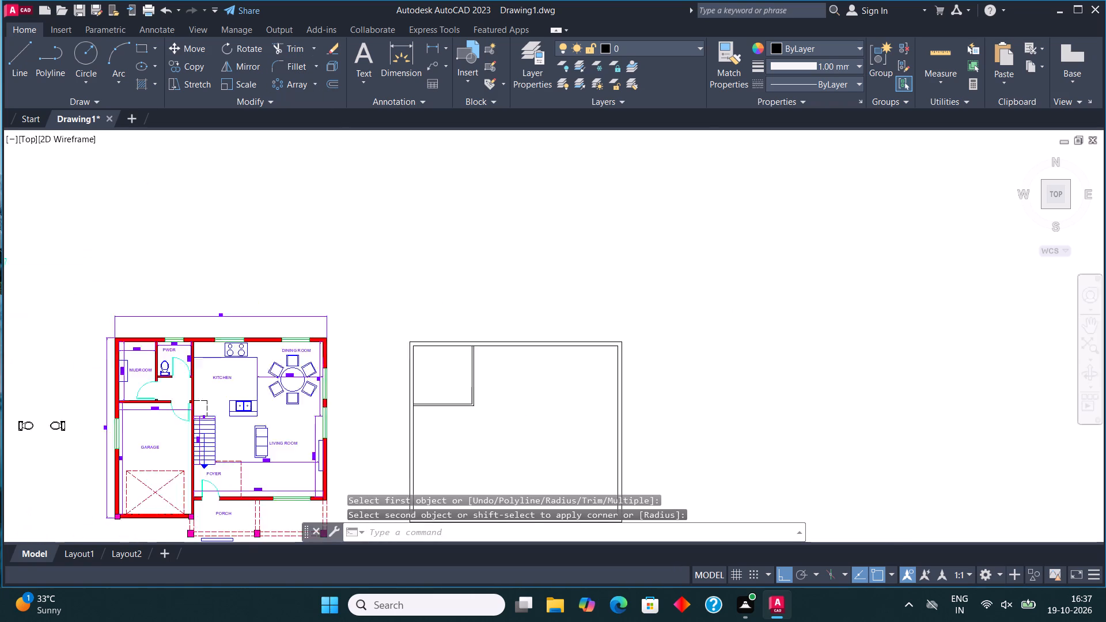
pyautogui.scroll(2, 513, 380)
pyautogui.moveTo(498, 368); pyautogui.dragTo(445, 328, button='middle')
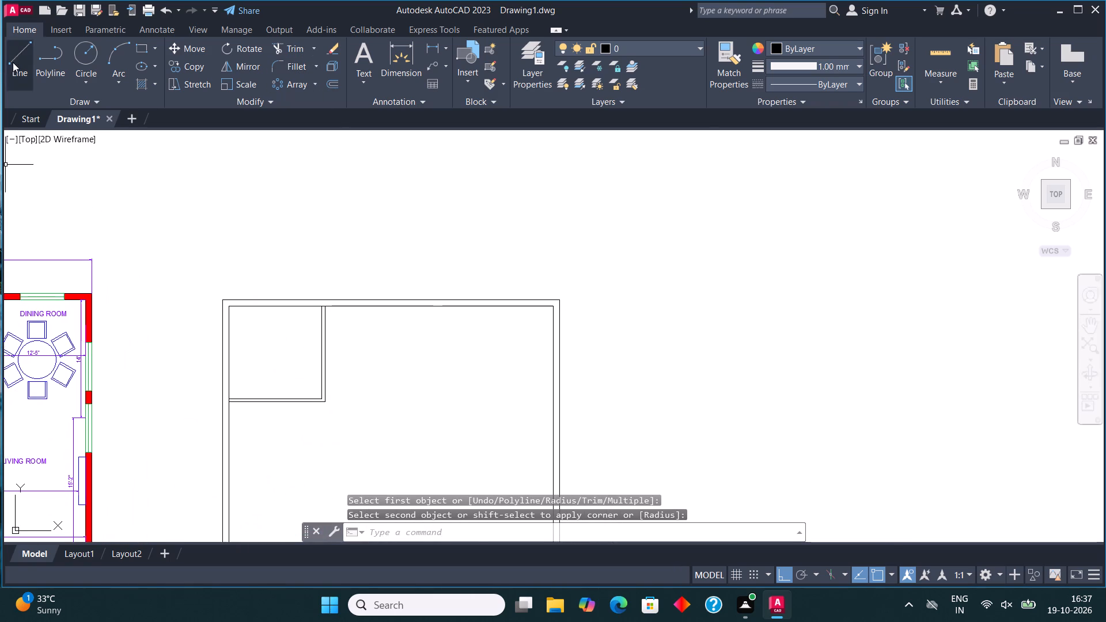
pyautogui.click(19, 59)
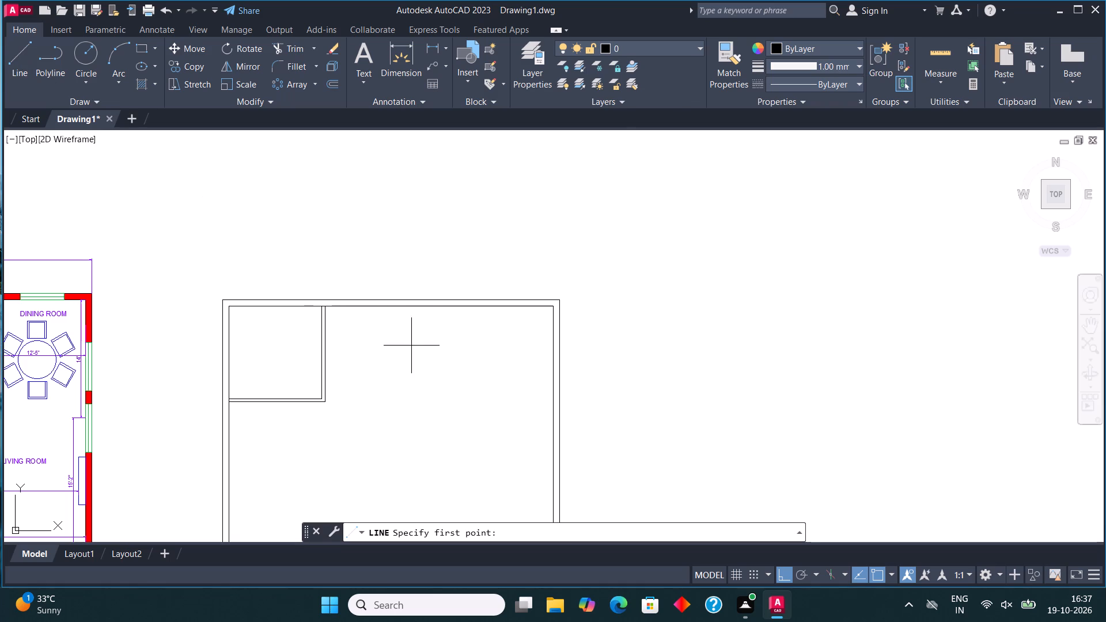
pyautogui.click(554, 308)
pyautogui.write("11'")
pyautogui.press('Return')
pyautogui.write("11'")
pyautogui.press('Return')
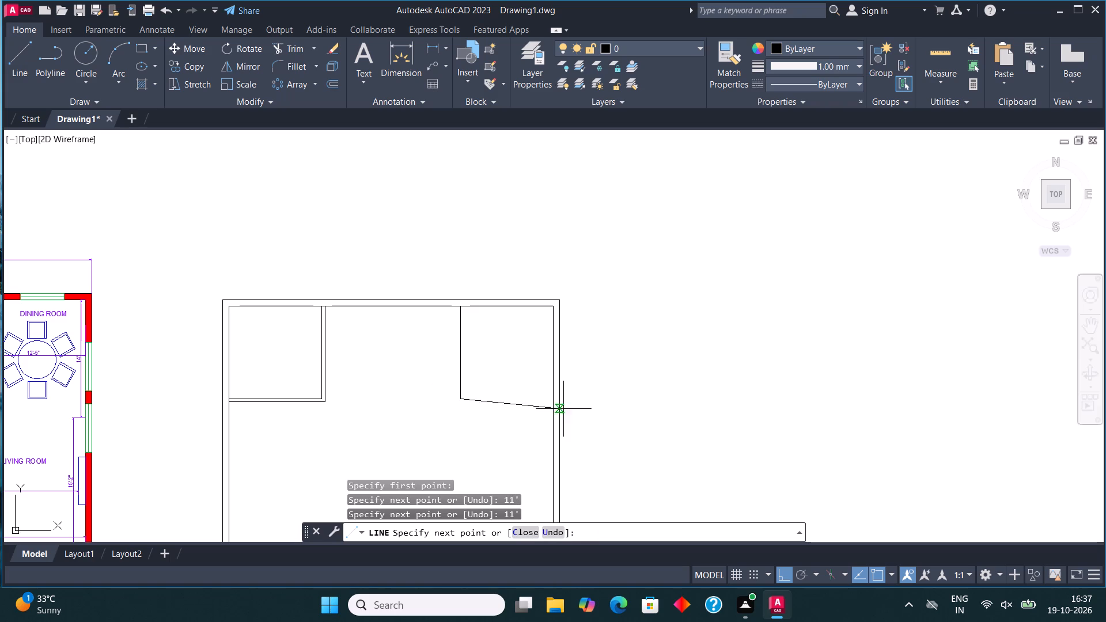
pyautogui.click(553, 399)
pyautogui.moveTo(446, 305); pyautogui.dragTo(388, 272, button='middle')
pyautogui.press('Escape')
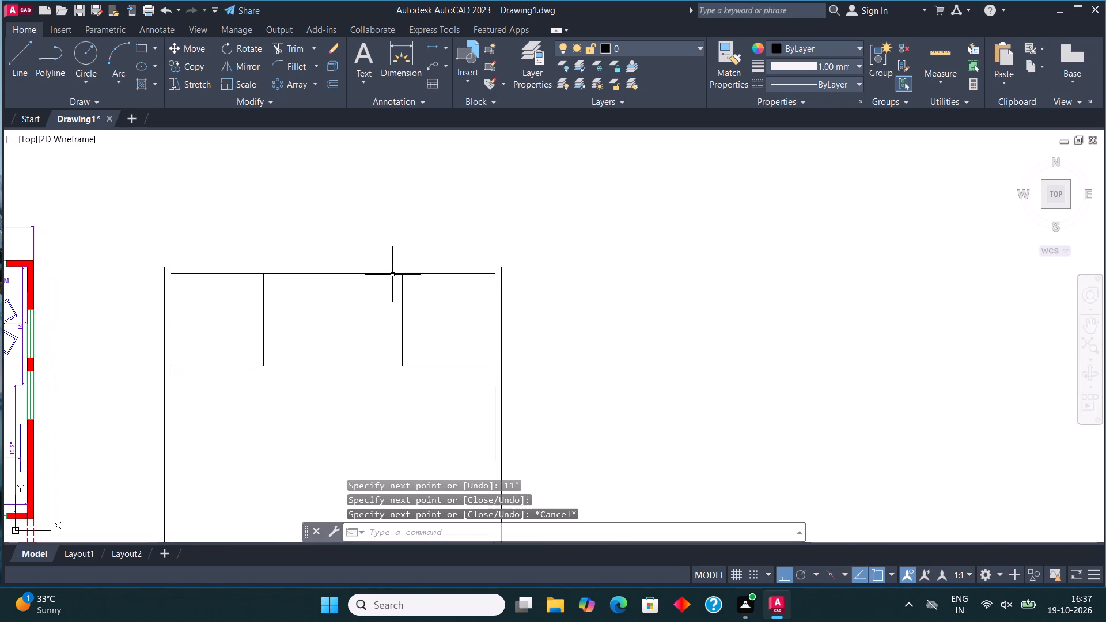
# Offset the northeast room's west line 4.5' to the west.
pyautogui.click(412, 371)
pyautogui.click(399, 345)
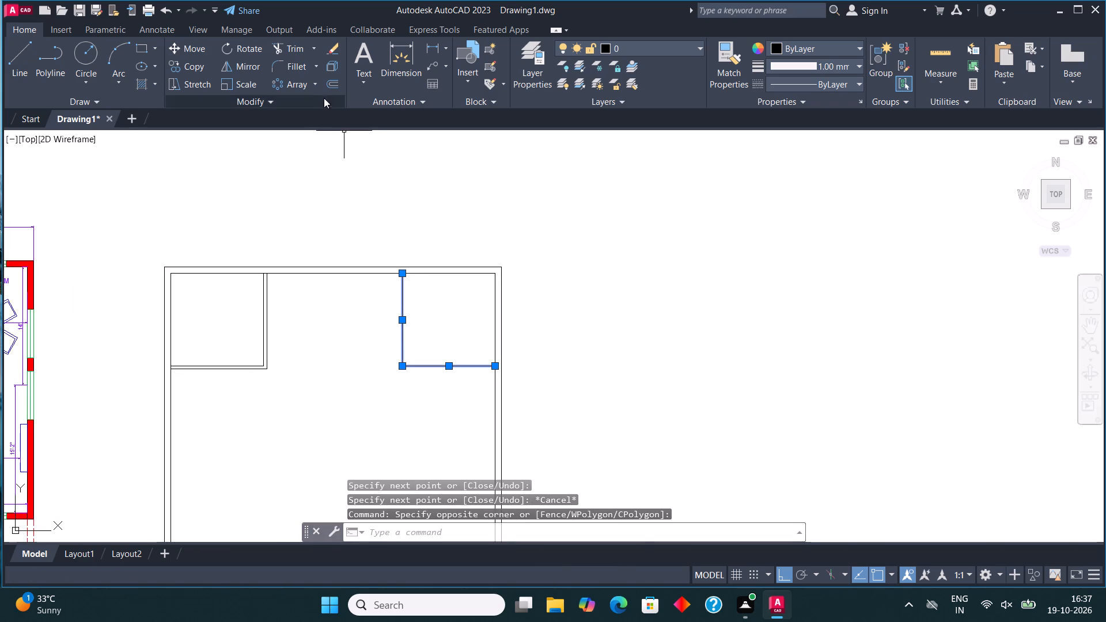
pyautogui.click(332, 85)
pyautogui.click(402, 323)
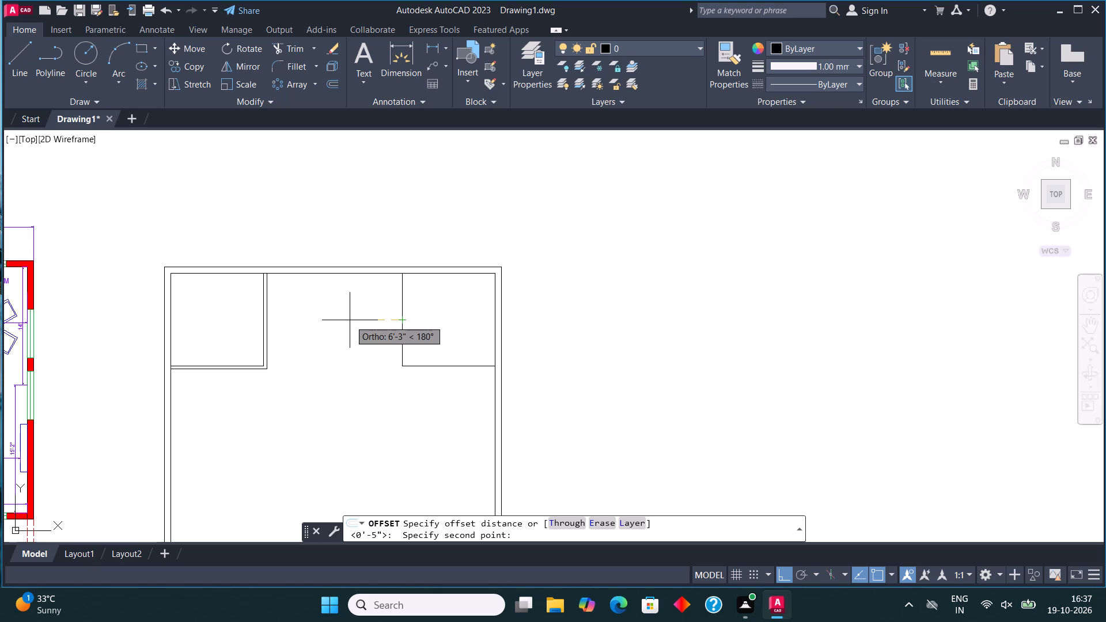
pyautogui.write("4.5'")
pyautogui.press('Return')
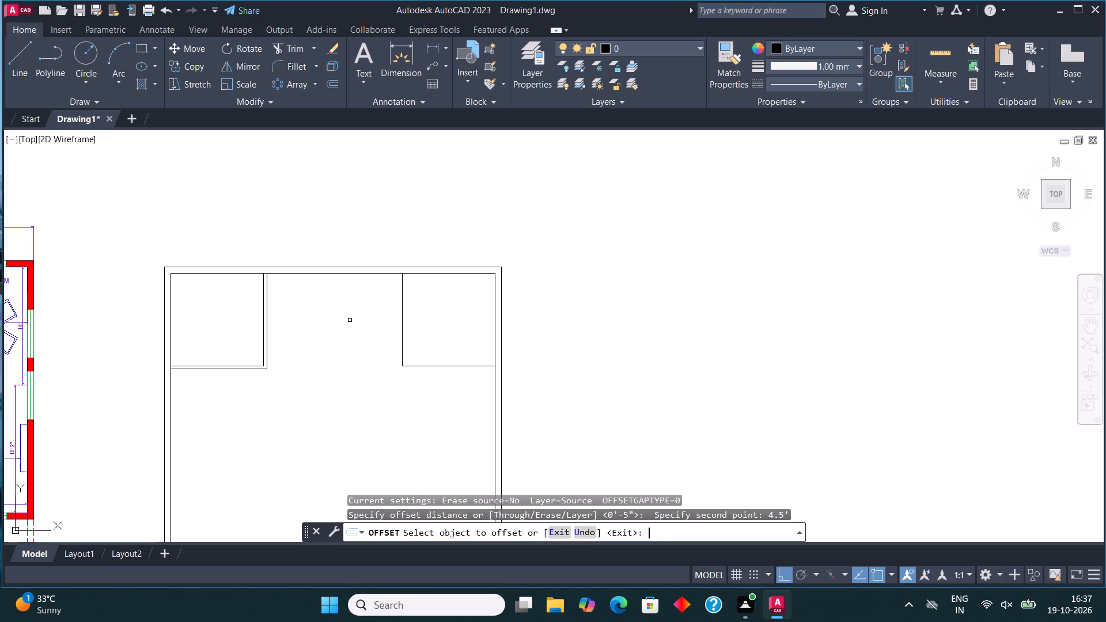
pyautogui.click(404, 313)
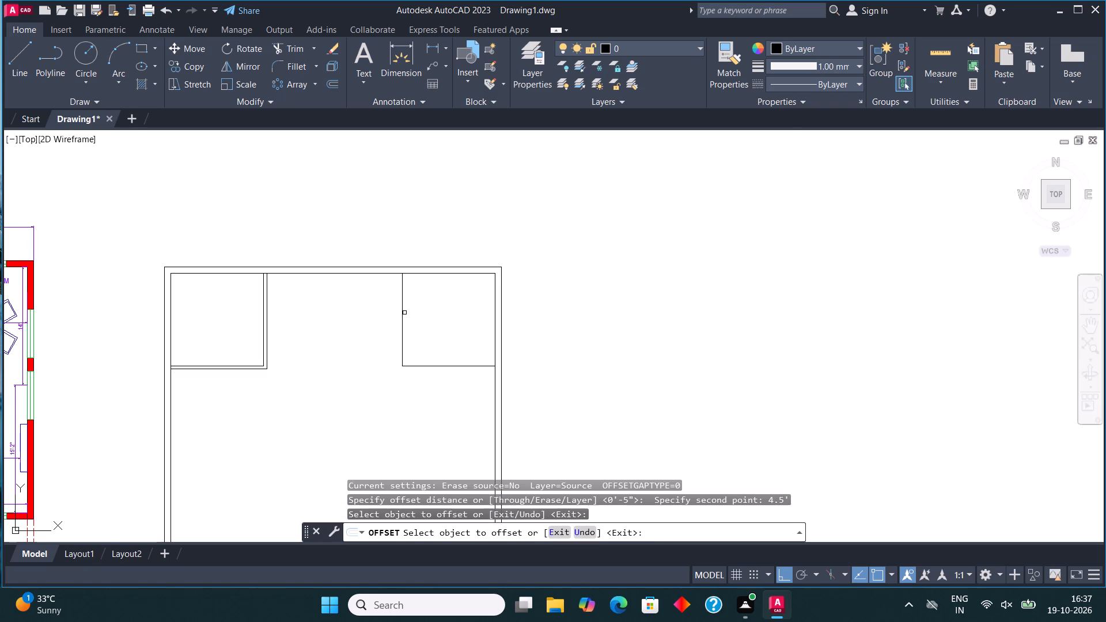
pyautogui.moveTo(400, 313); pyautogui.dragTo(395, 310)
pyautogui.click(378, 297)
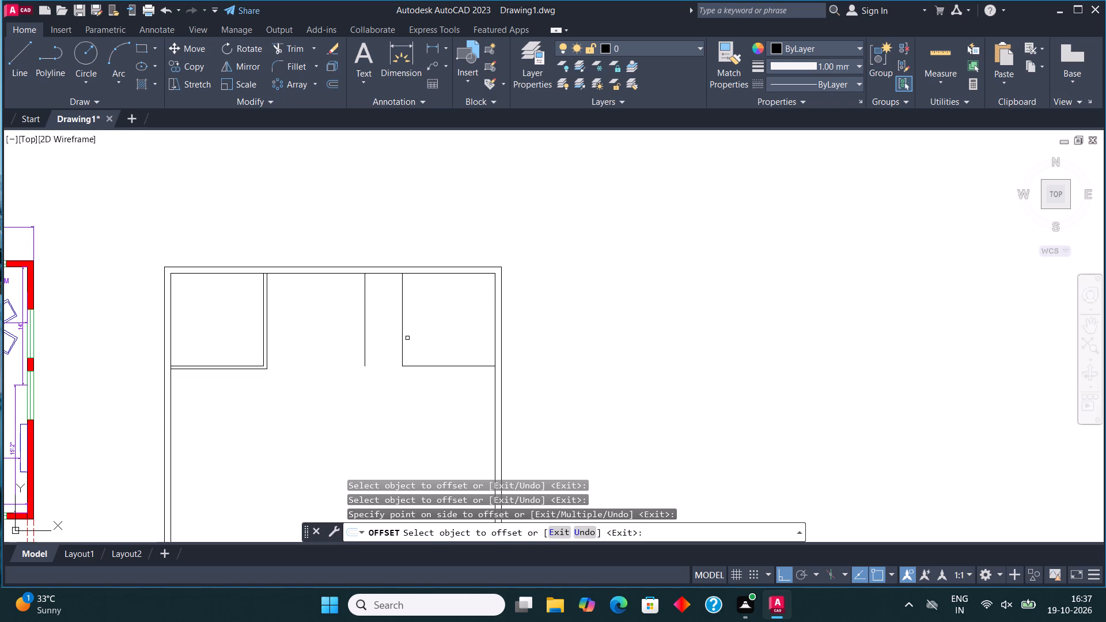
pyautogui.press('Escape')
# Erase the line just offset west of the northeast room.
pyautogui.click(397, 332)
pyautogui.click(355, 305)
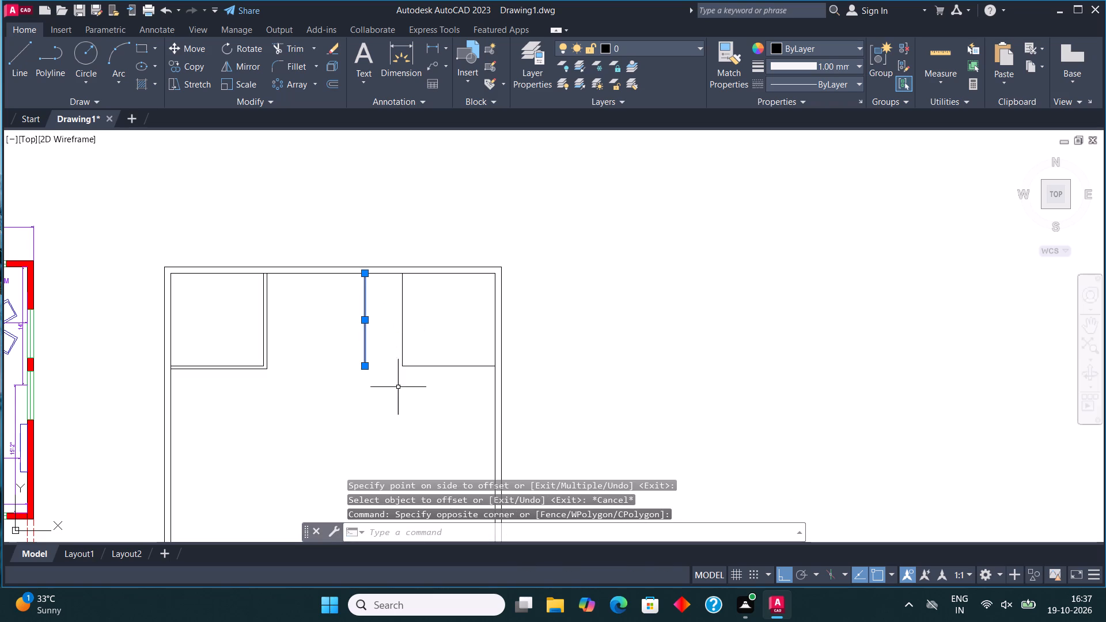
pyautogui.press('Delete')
# Offset the northeast room's west and south lines 4.5" outward to form its partition walls.
pyautogui.moveTo(407, 392); pyautogui.dragTo(402, 388)
pyautogui.click(389, 346)
pyautogui.click(326, 85)
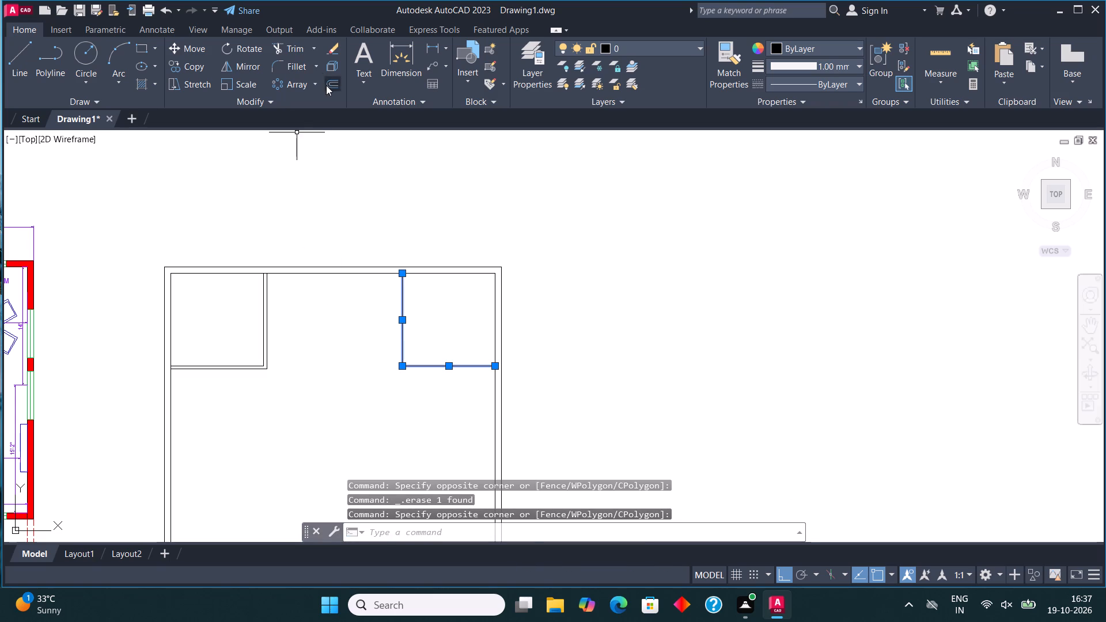
pyautogui.click(396, 320)
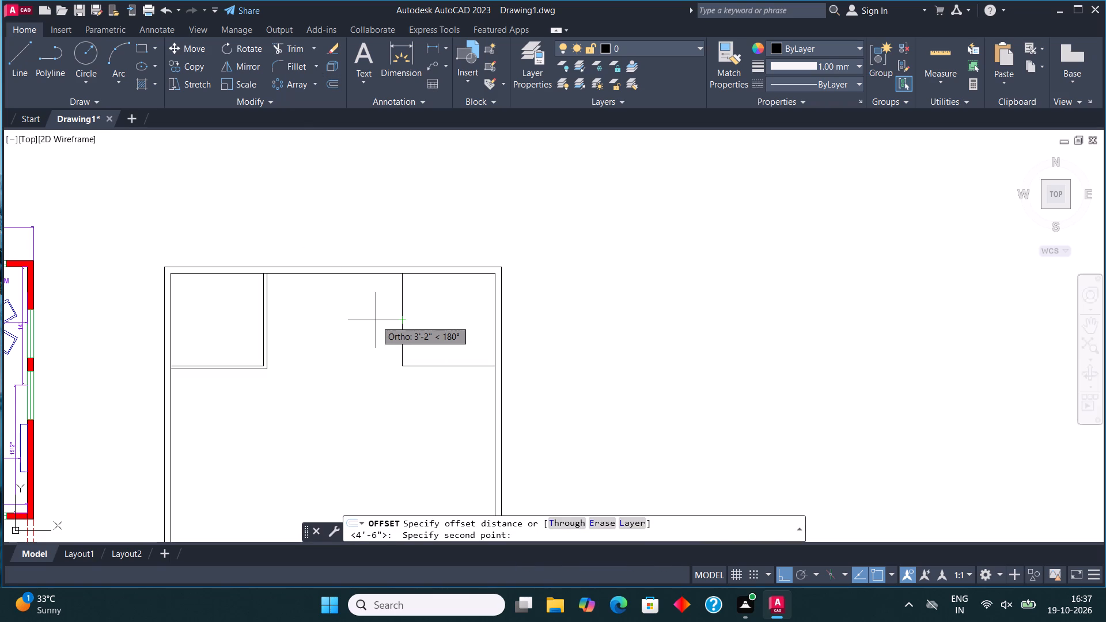
pyautogui.write('4.5"')
pyautogui.press('Return')
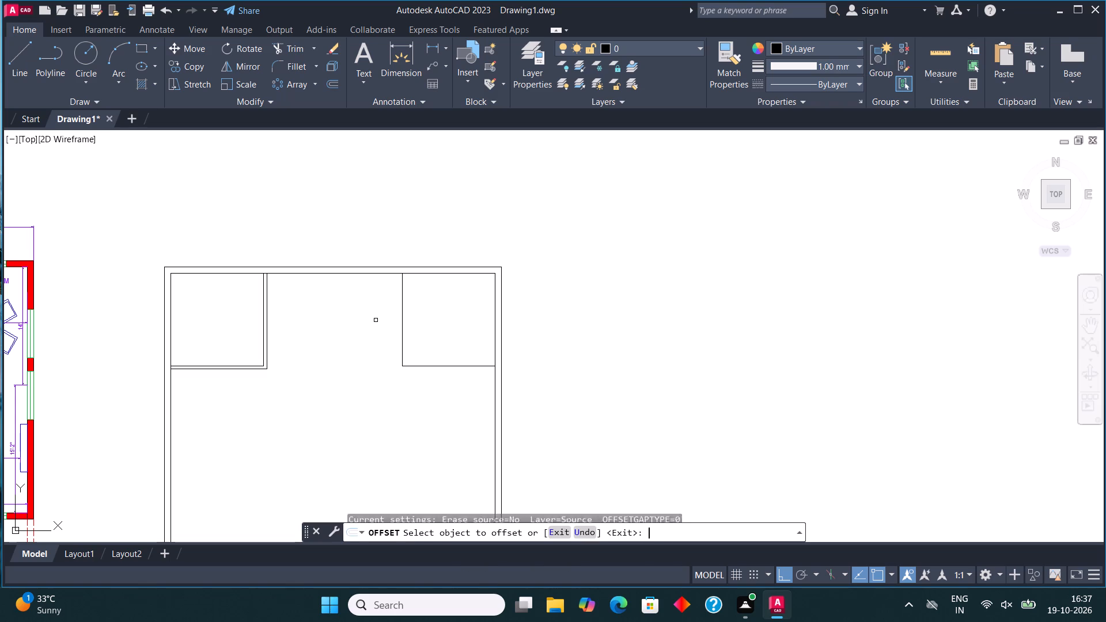
pyautogui.click(401, 323)
pyautogui.moveTo(381, 308); pyautogui.dragTo(387, 310)
pyautogui.click(418, 365)
pyautogui.click(422, 375)
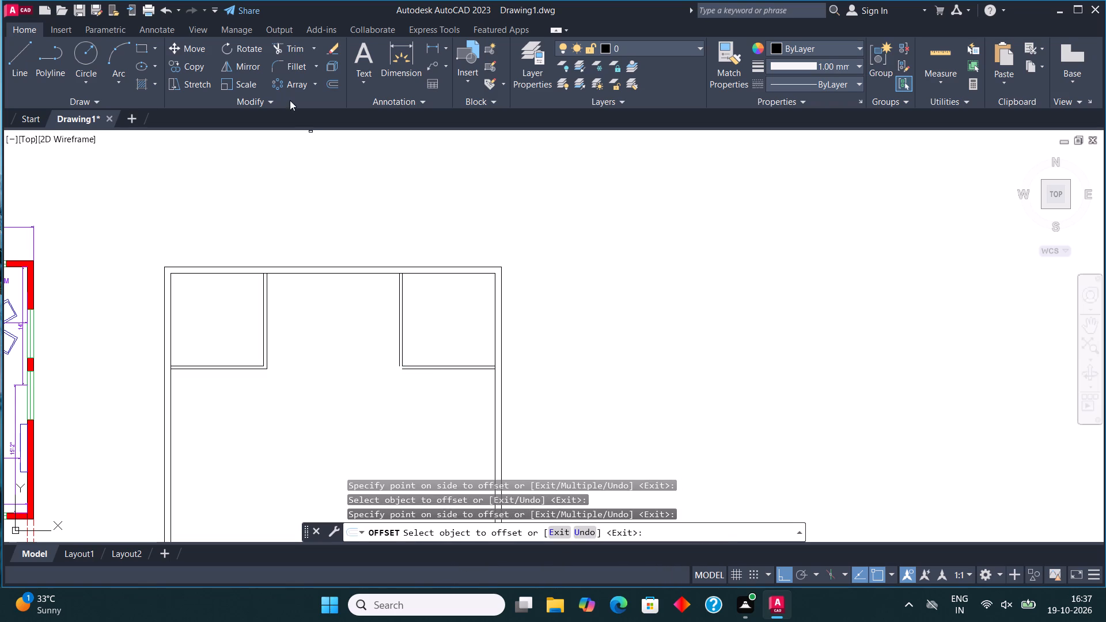
# Fillet the two offset partition lines into a closed corner at the northeast room's southwest corner.
pyautogui.click(290, 63)
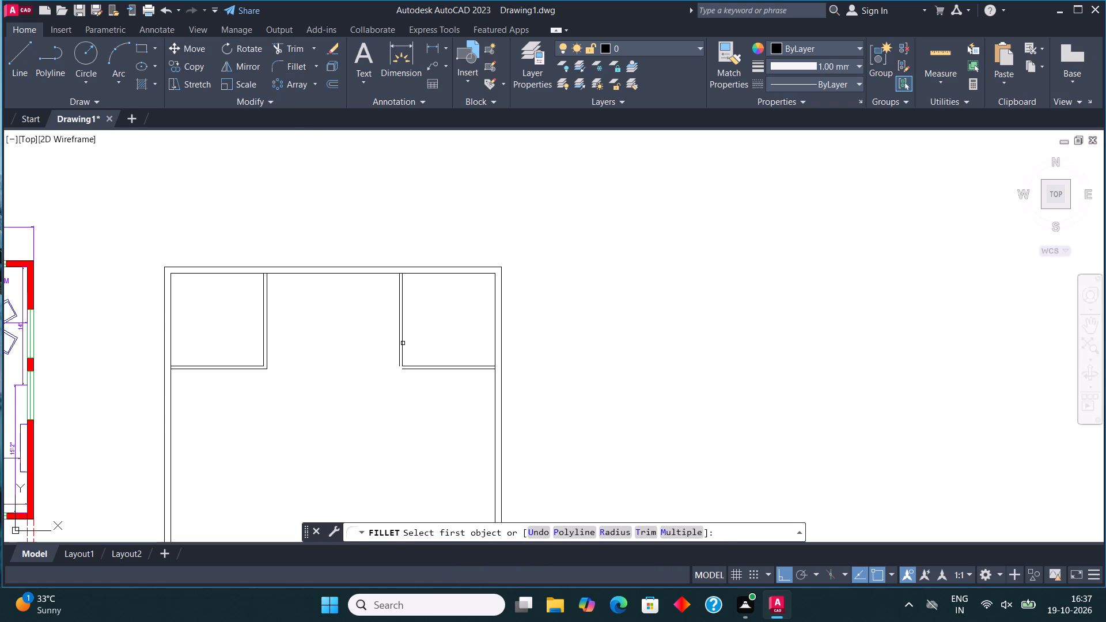
pyautogui.click(399, 340)
pyautogui.click(406, 370)
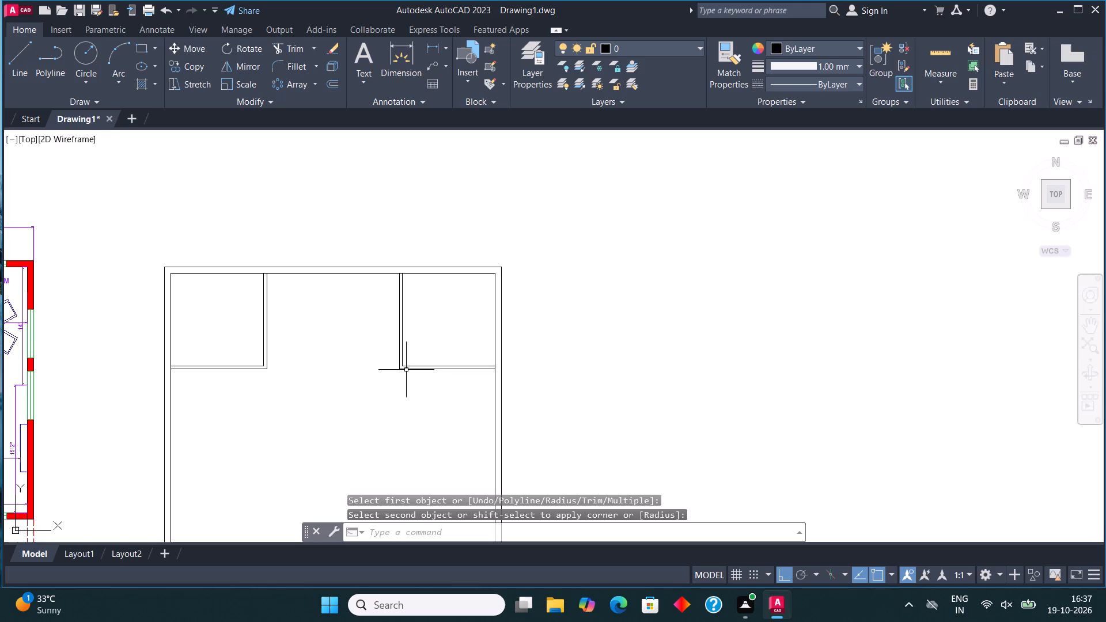
# Draw the north and east sides of a 14' by 14' room from the inner southwest corner, ending at the inner south wall.
pyautogui.click(18, 62)
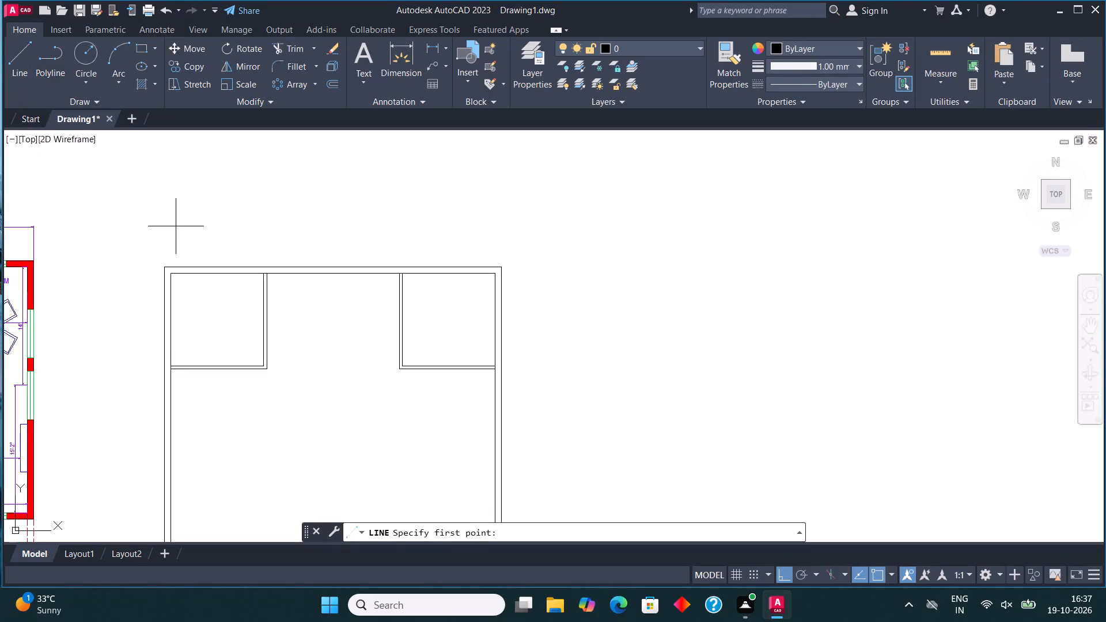
pyautogui.moveTo(285, 355); pyautogui.dragTo(321, 313, button='middle')
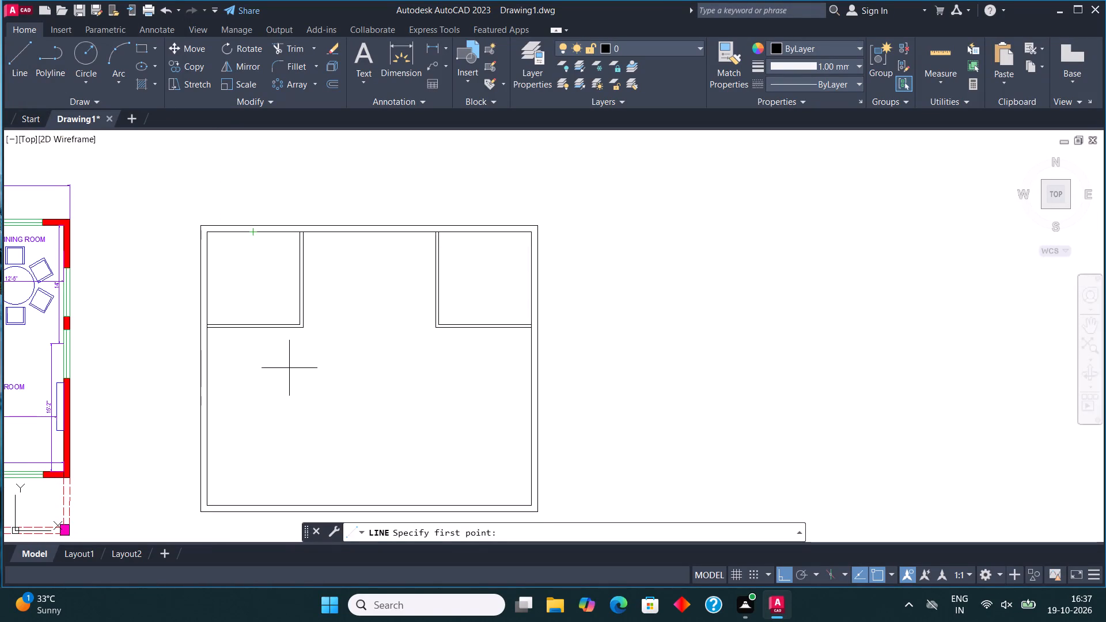
pyautogui.moveTo(294, 403); pyautogui.dragTo(324, 333, button='middle')
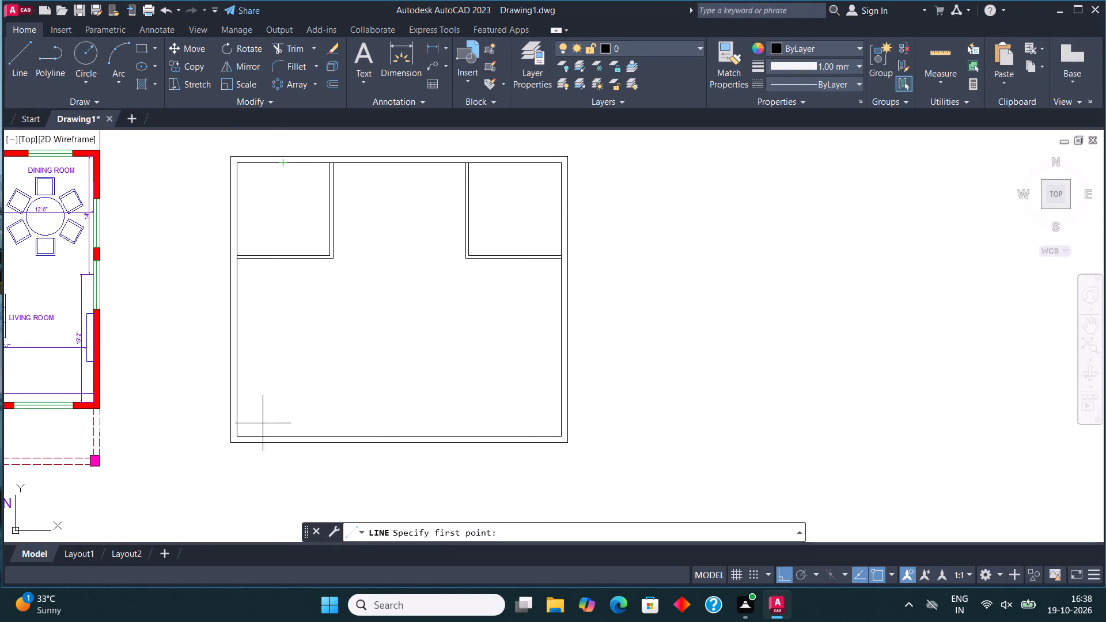
pyautogui.scroll(1, 260, 425)
pyautogui.click(221, 443)
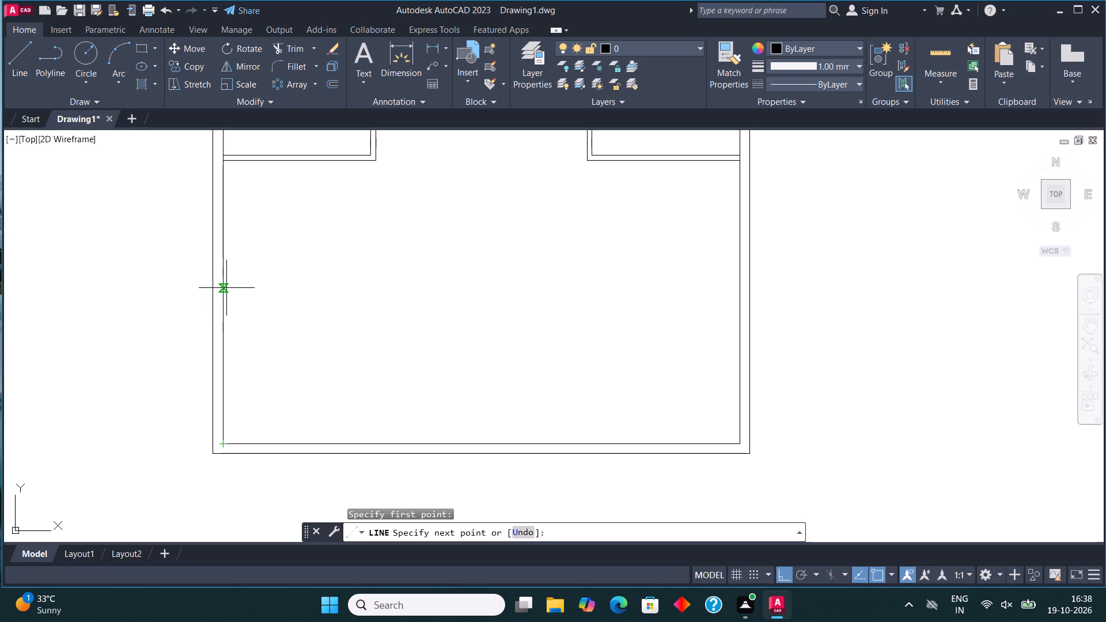
pyautogui.write("14'")
pyautogui.press('Return')
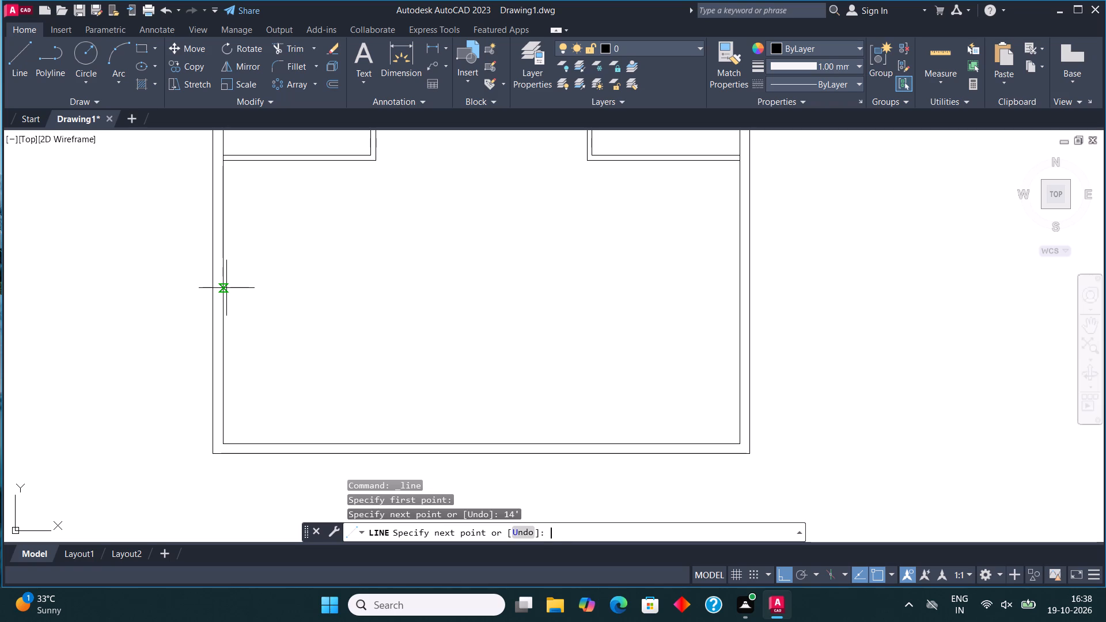
pyautogui.write("14'")
pyautogui.press('Return')
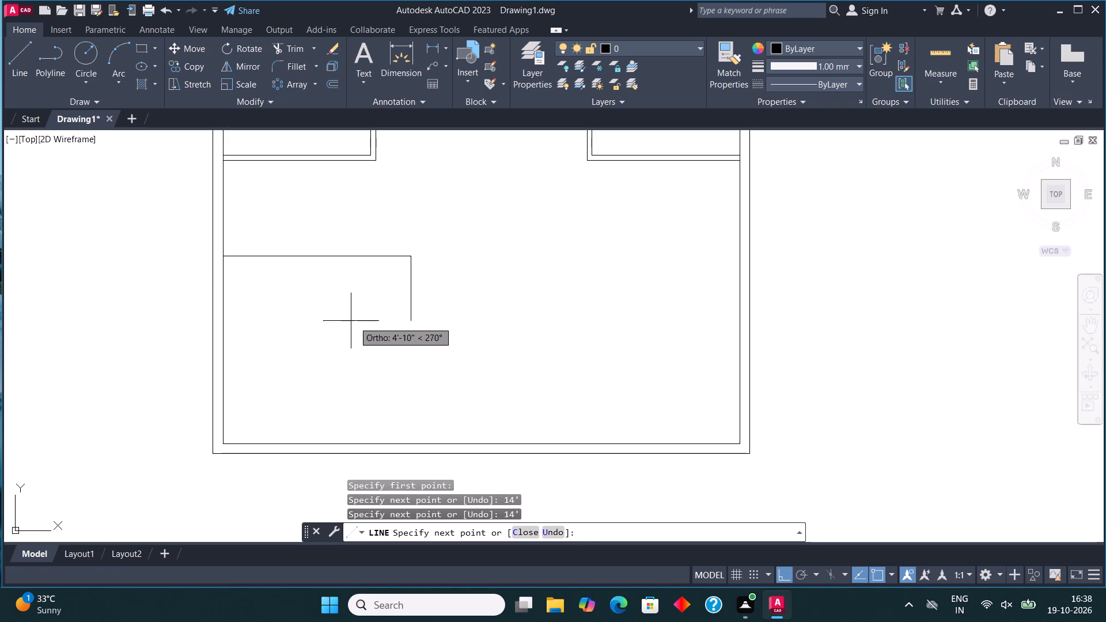
pyautogui.write("14'")
pyautogui.press('Return')
pyautogui.press('Escape')
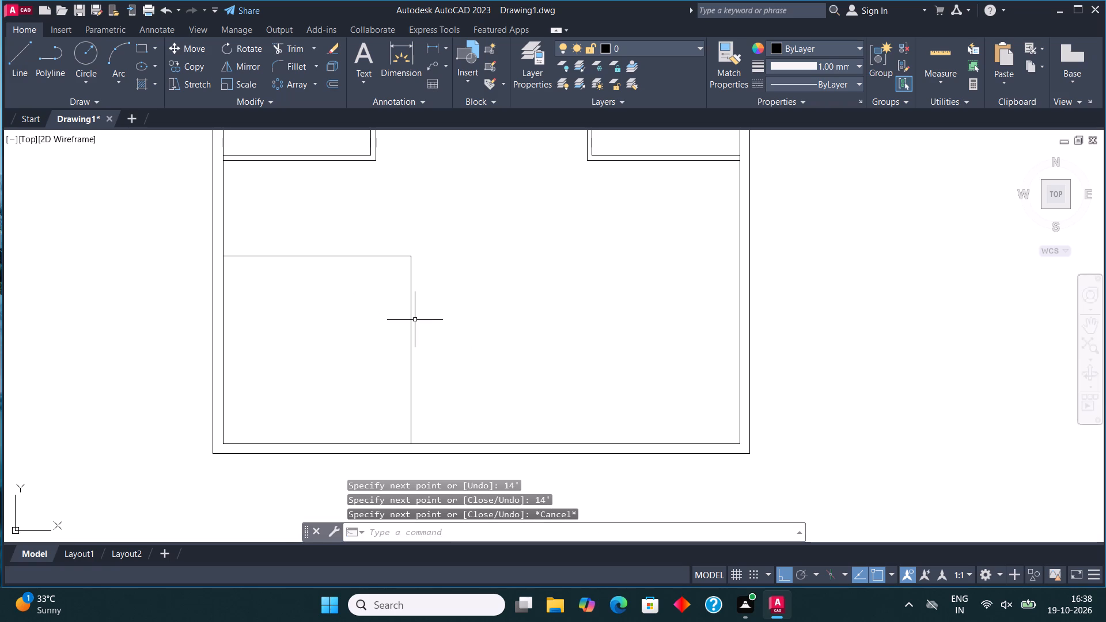
# Offset the southwest room's east and north lines 4.5" outward to form its partition walls.
pyautogui.click(418, 327)
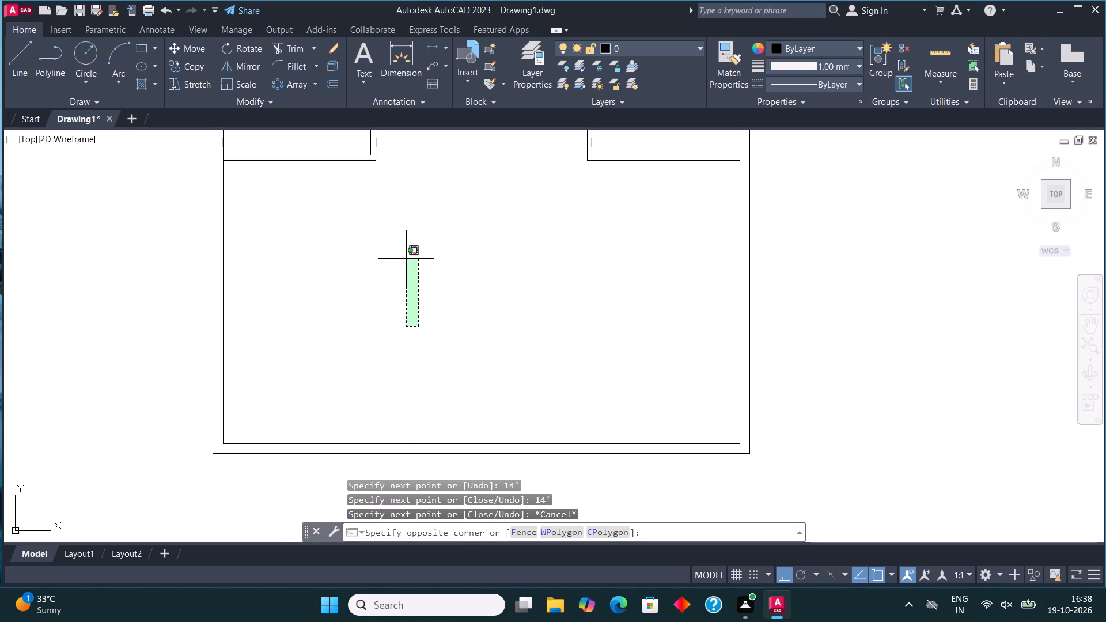
pyautogui.click(406, 251)
pyautogui.click(334, 86)
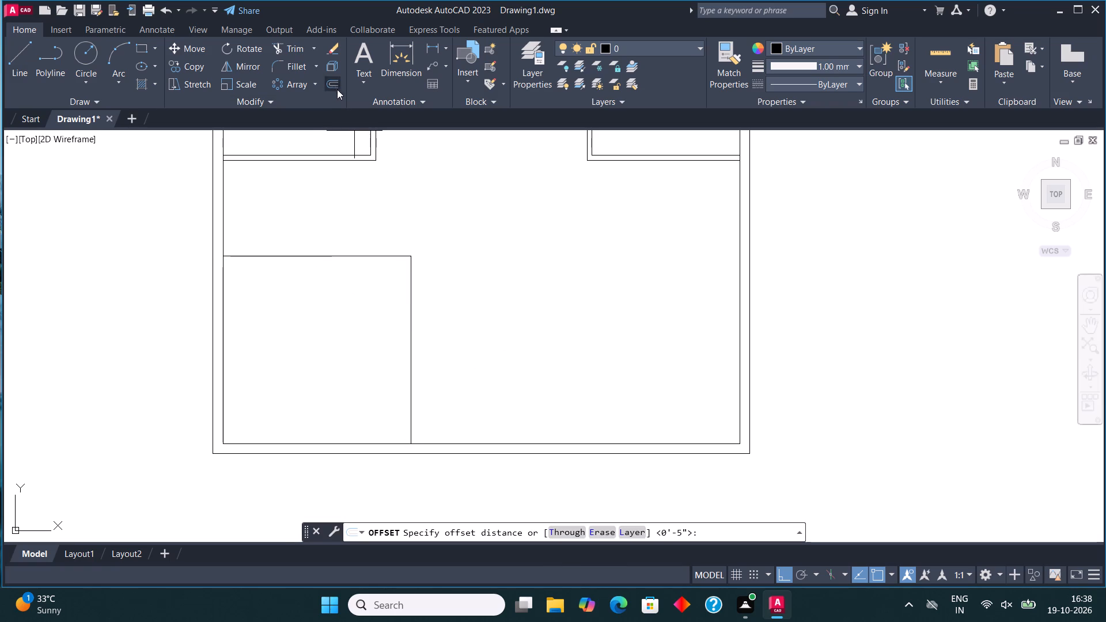
pyautogui.click(411, 355)
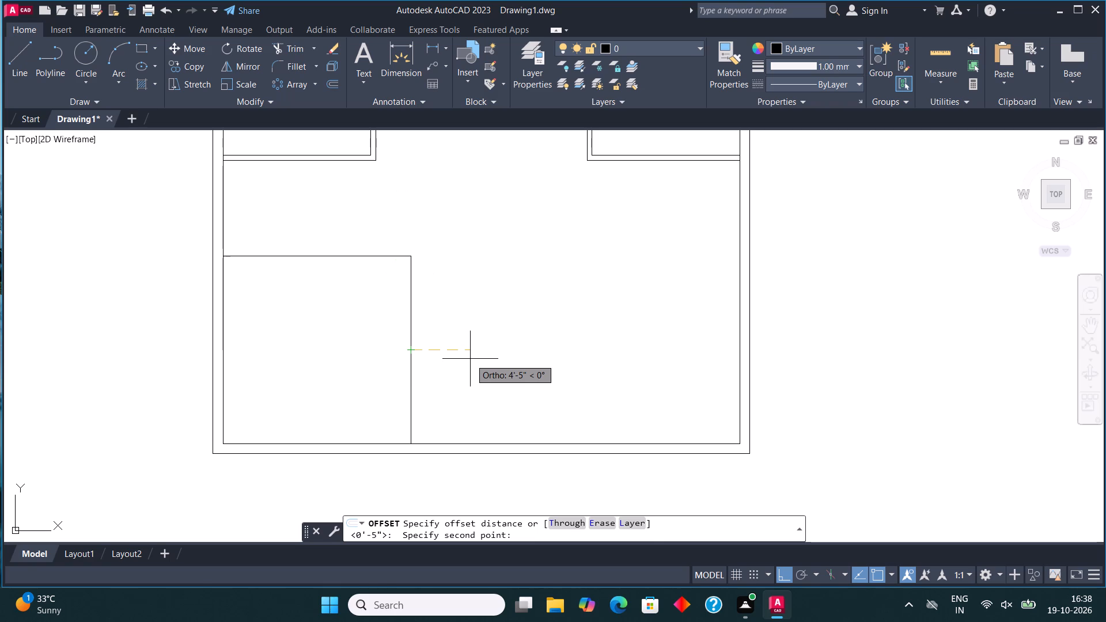
pyautogui.write('4.5"')
pyautogui.press('Return')
pyautogui.click(411, 339)
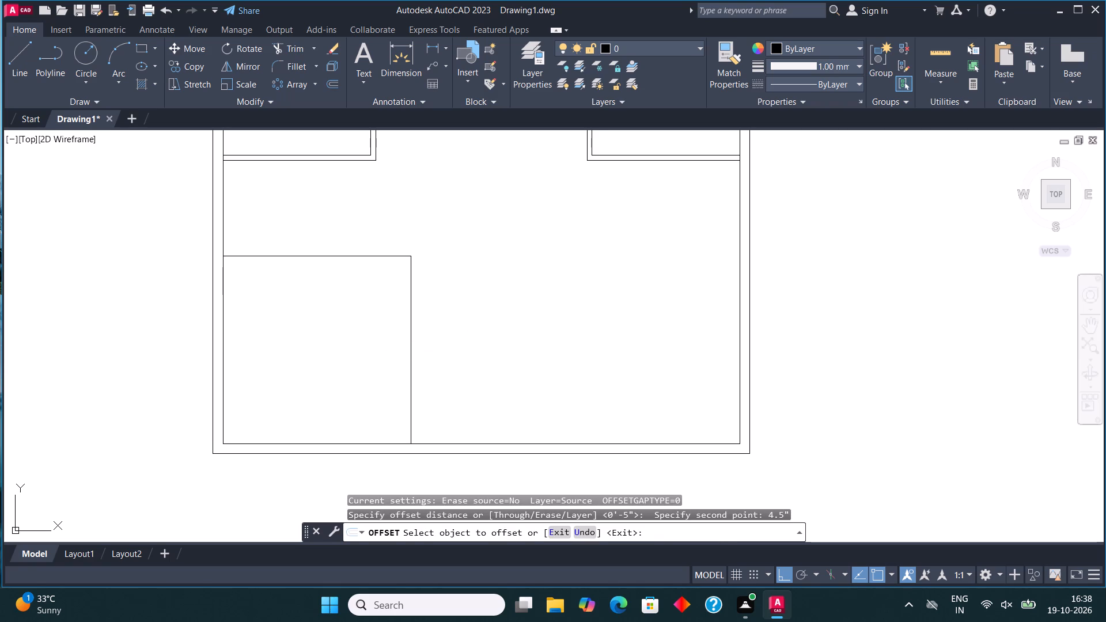
pyautogui.click(430, 373)
pyautogui.click(376, 258)
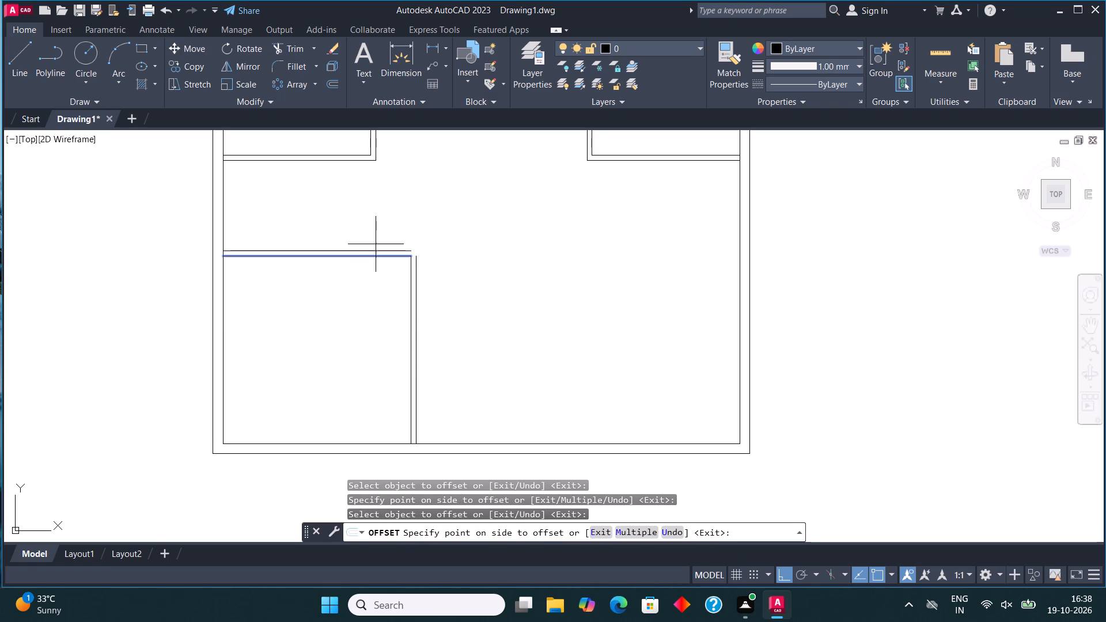
pyautogui.click(377, 238)
# Fillet the two offset partition lines into a closed corner at the southwest room's northeast corner.
pyautogui.click(303, 59)
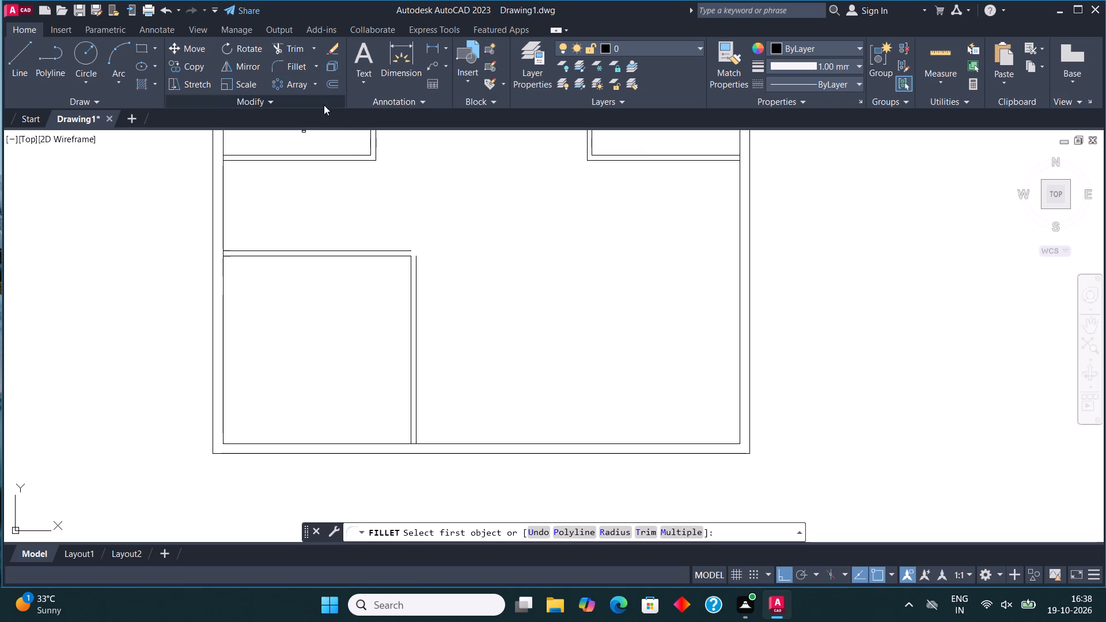
pyautogui.click(386, 252)
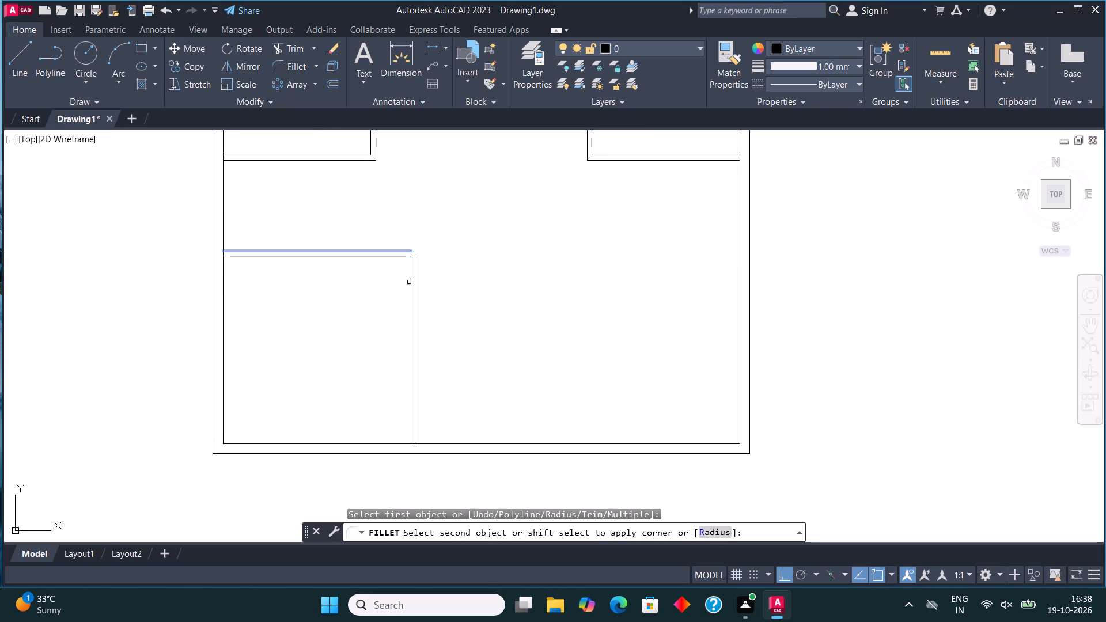
pyautogui.click(416, 294)
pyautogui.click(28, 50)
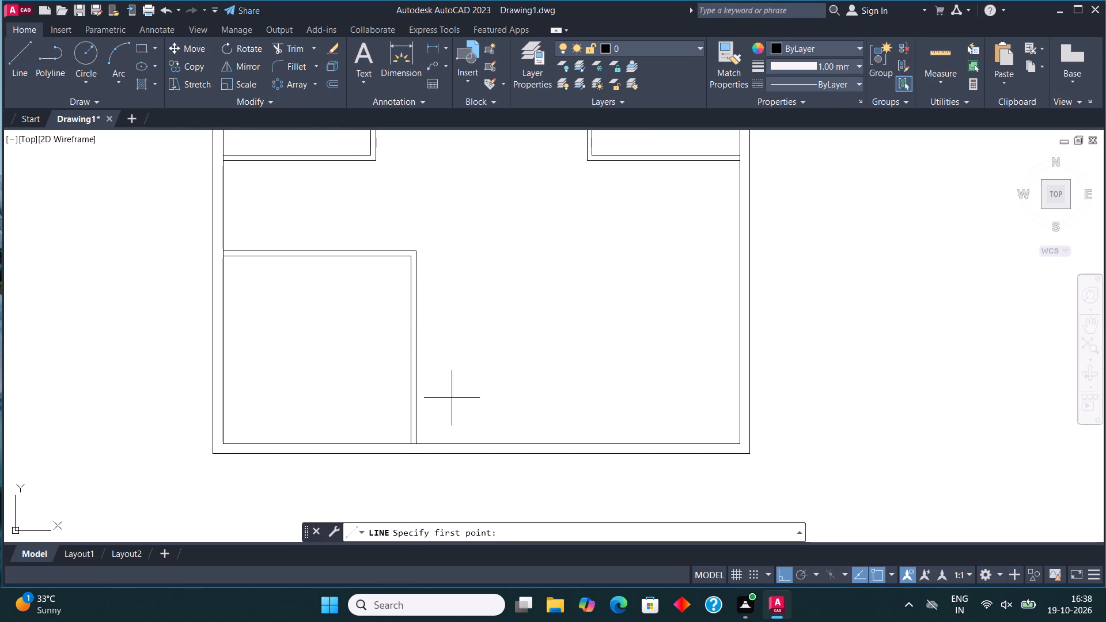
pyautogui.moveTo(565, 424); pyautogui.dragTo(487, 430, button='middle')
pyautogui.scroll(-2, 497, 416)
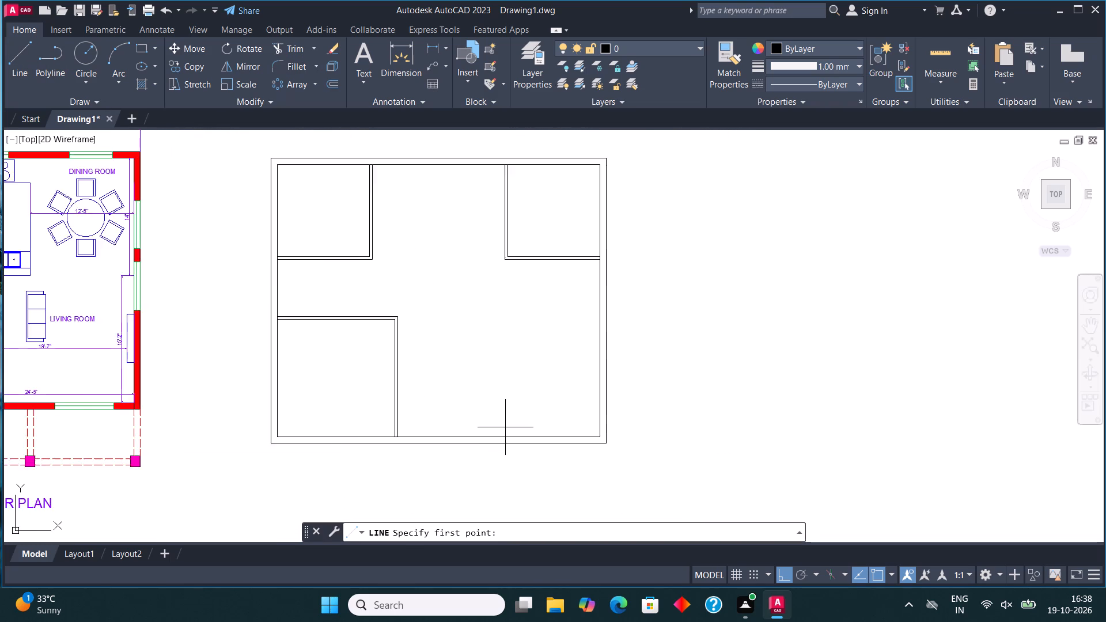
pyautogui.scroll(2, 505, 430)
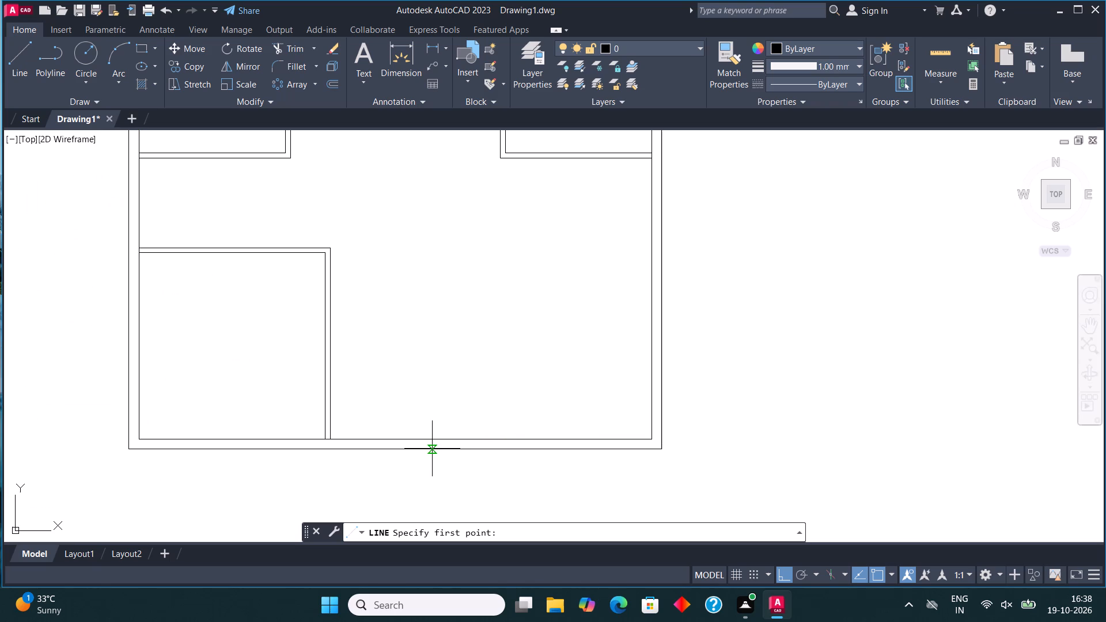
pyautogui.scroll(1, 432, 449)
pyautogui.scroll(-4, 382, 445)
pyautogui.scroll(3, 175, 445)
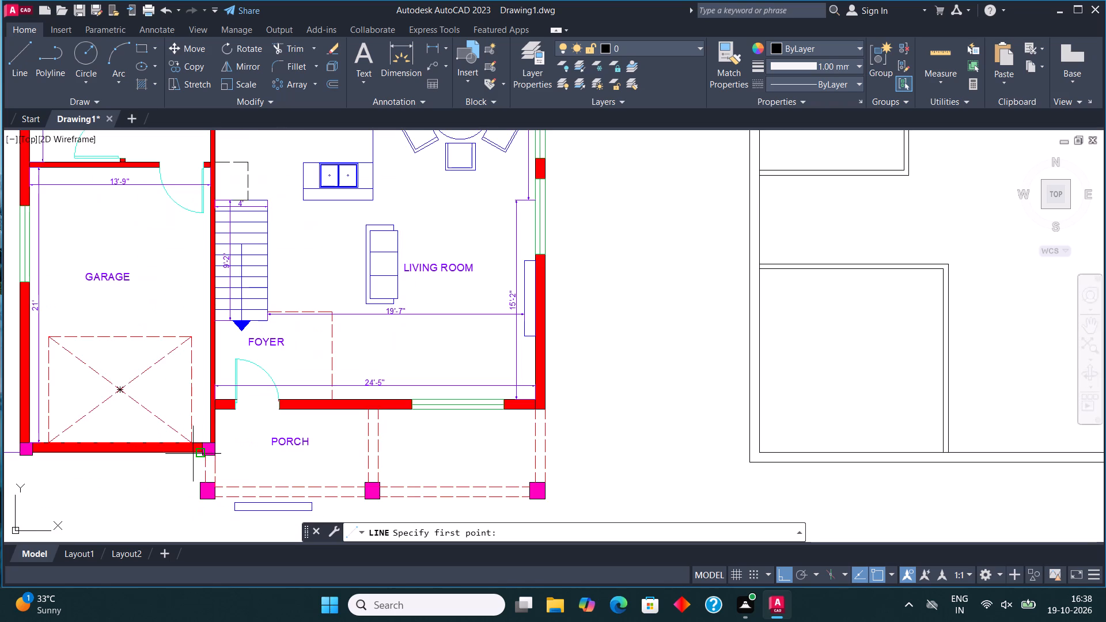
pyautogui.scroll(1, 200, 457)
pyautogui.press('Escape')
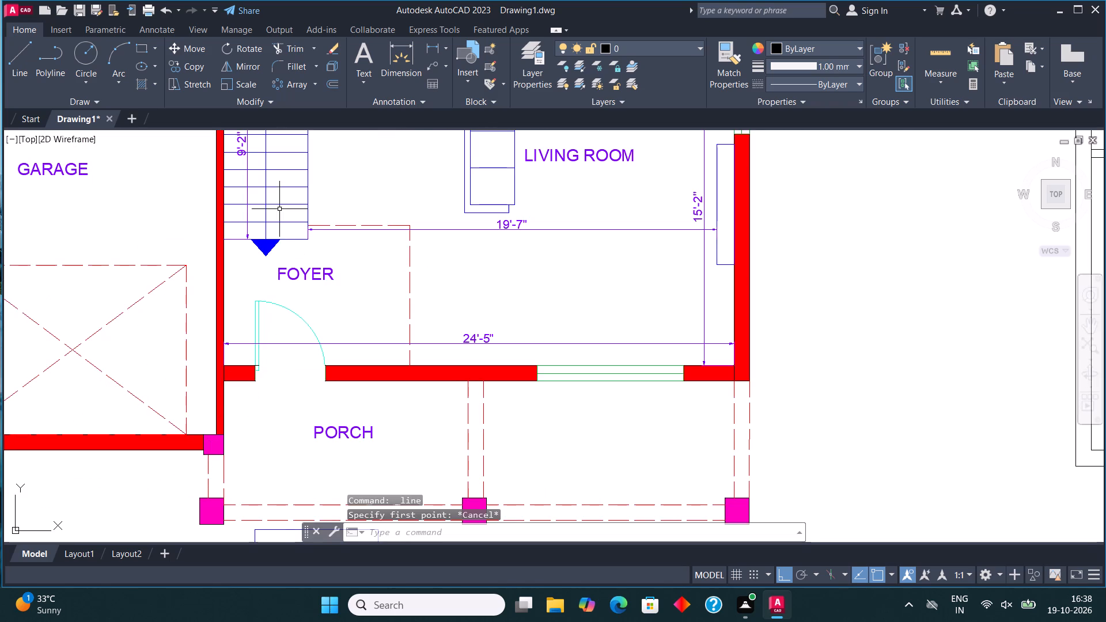
# Check the porch setback in the first floor plan with a trial dimension from the garage front wall's outer corner.
pyautogui.click(417, 56)
pyautogui.scroll(2, 198, 454)
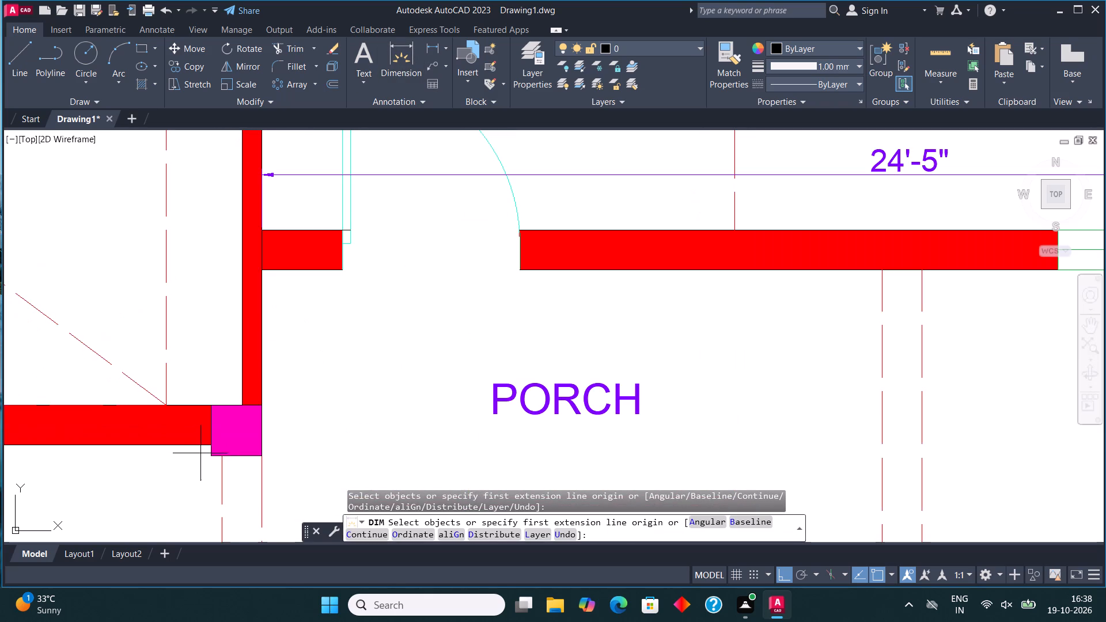
pyautogui.click(263, 446)
pyautogui.press('Escape')
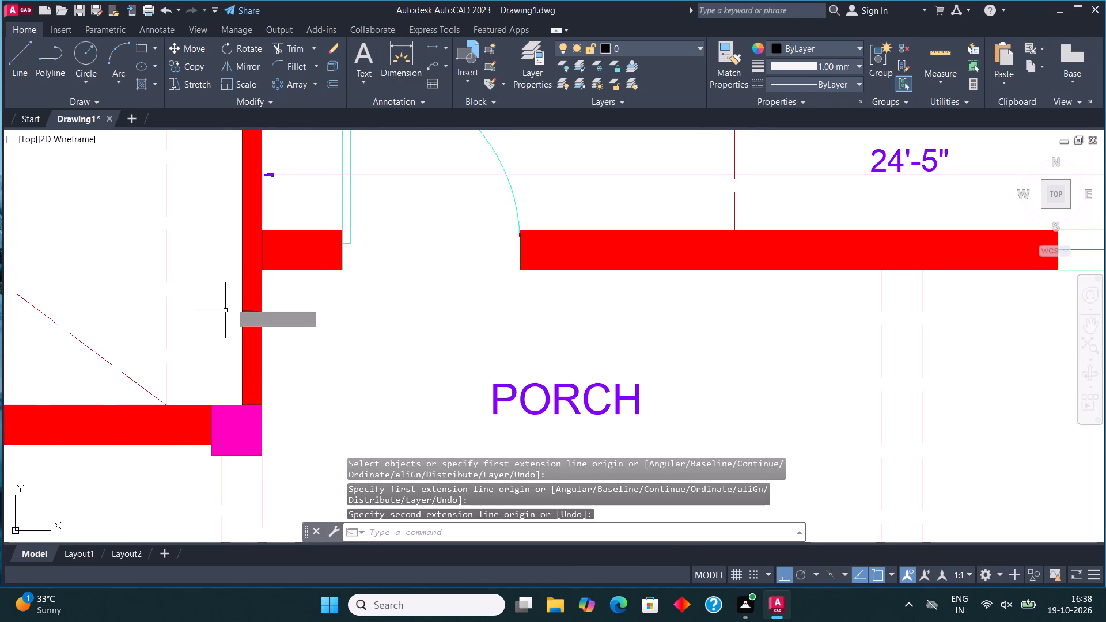
# Draw a line 3'4" north from the outer south wall along the southwest partition's east face, continuing east to the inner east wall.
pyautogui.scroll(-5, 212, 331)
pyautogui.moveTo(306, 327); pyautogui.dragTo(103, 320, button='middle')
pyautogui.scroll(1, 509, 342)
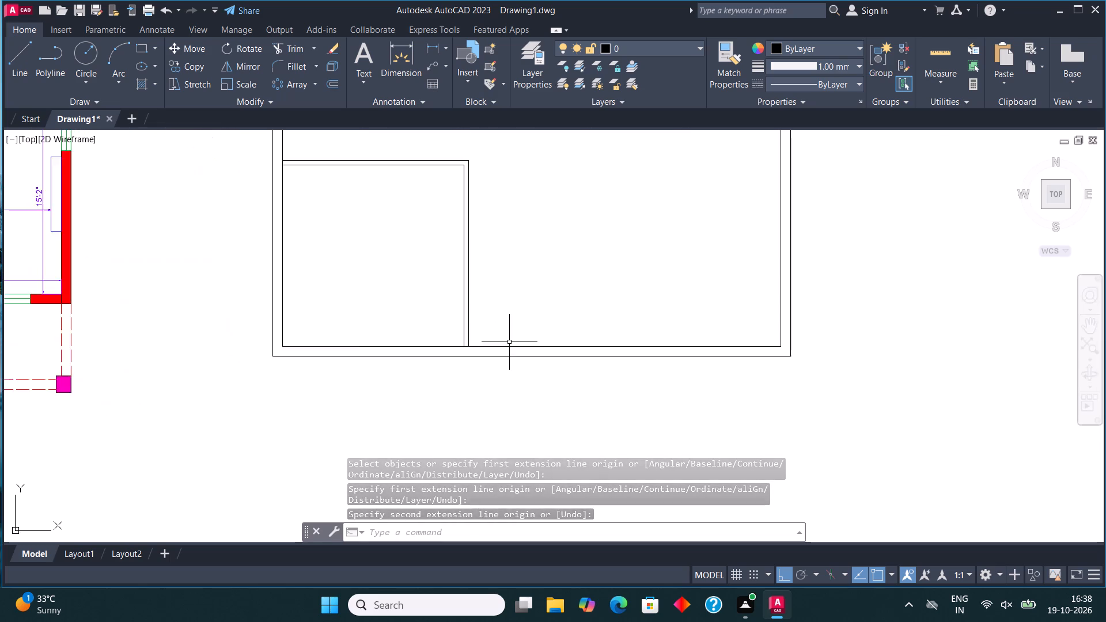
pyautogui.scroll(1, 509, 342)
pyautogui.click(22, 59)
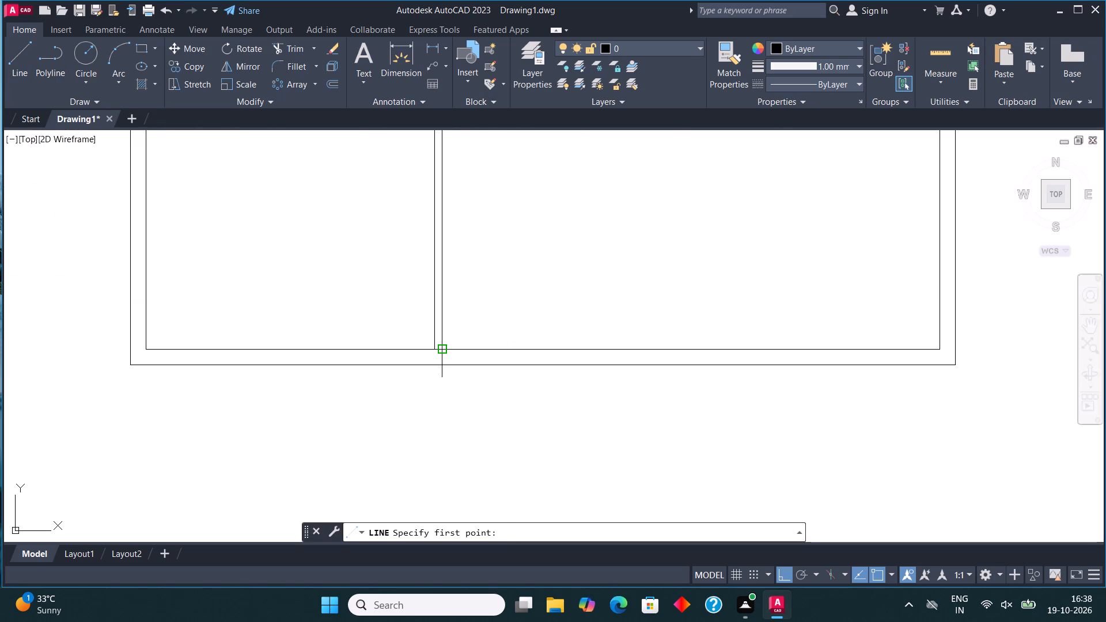
pyautogui.click(442, 363)
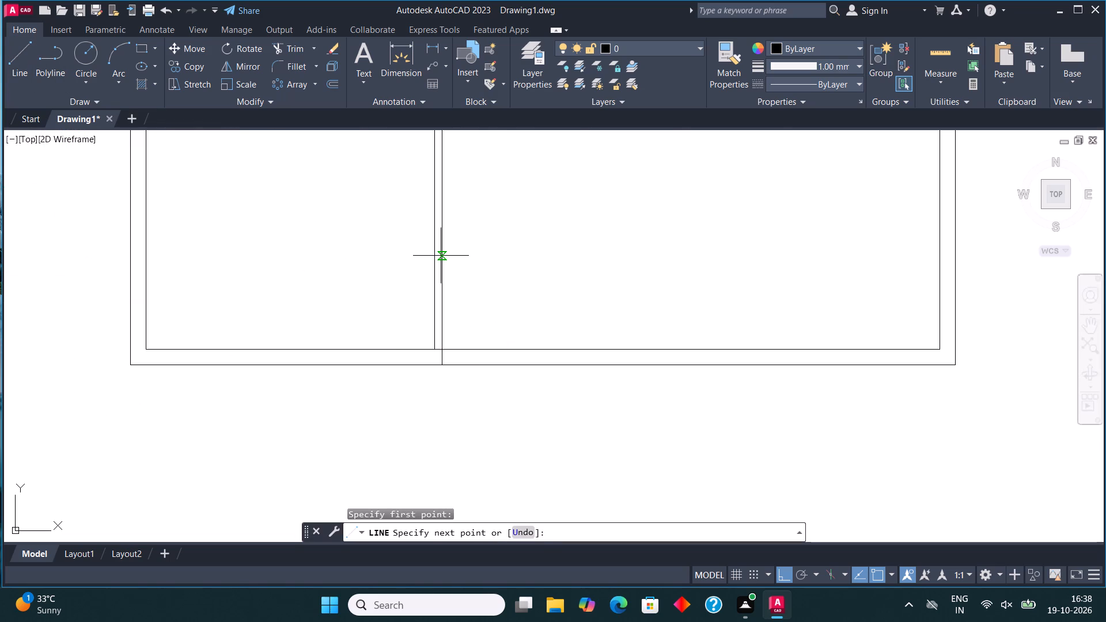
pyautogui.write("3'5")
pyautogui.press('BackSpace')
pyautogui.write('4"')
pyautogui.press('Return')
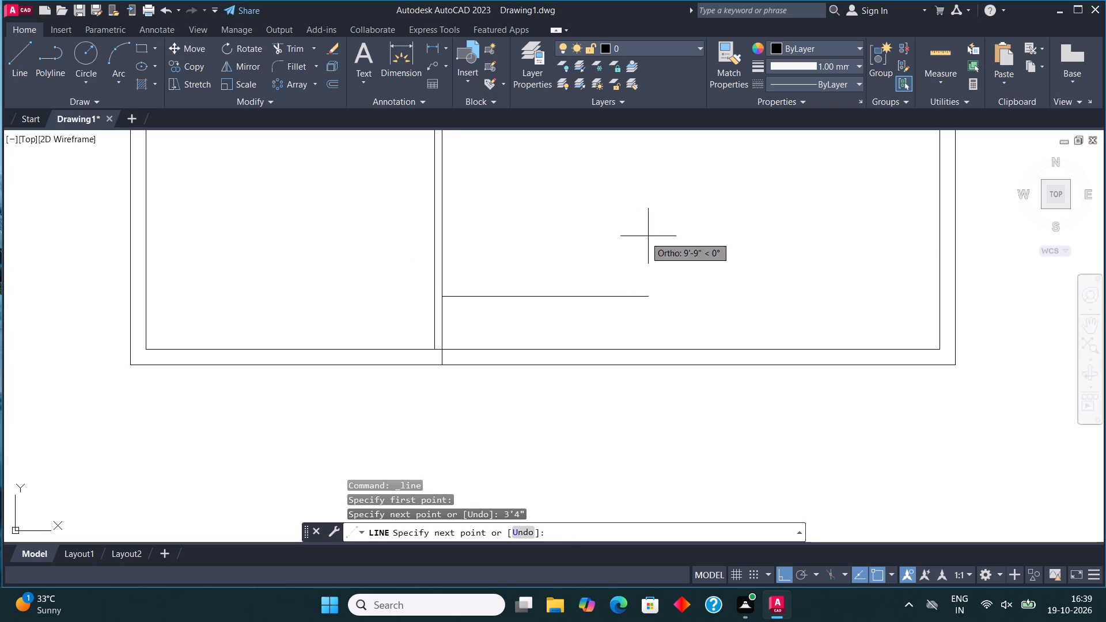
pyautogui.click(941, 295)
pyautogui.moveTo(717, 339); pyautogui.dragTo(613, 363, button='middle')
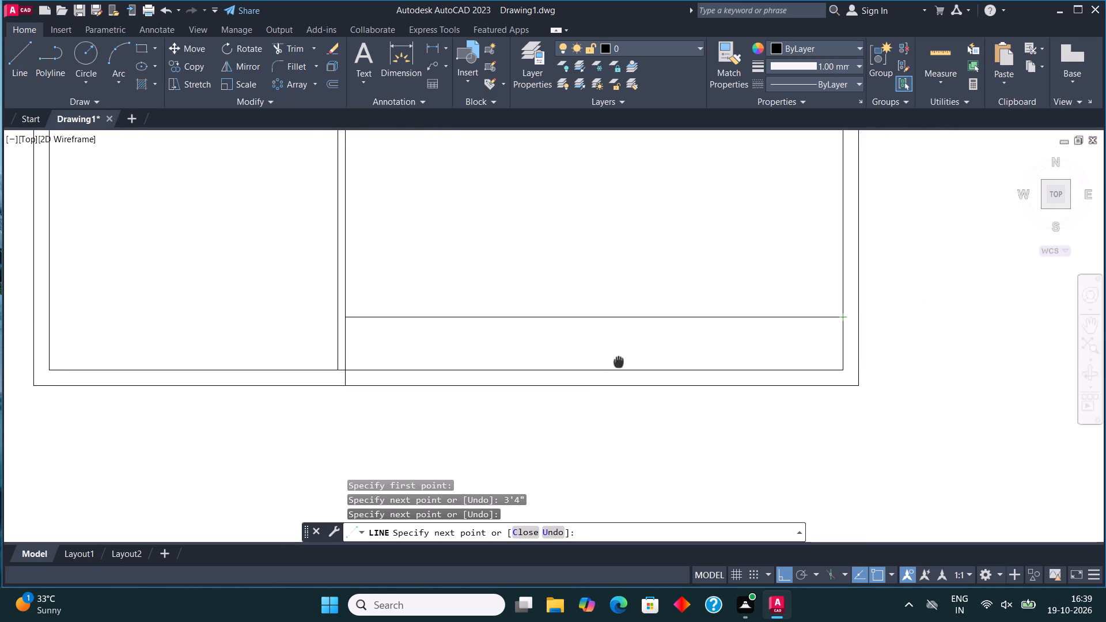
pyautogui.moveTo(613, 363); pyautogui.dragTo(558, 382, button='middle')
pyautogui.press('Escape')
pyautogui.scroll(-3, 472, 381)
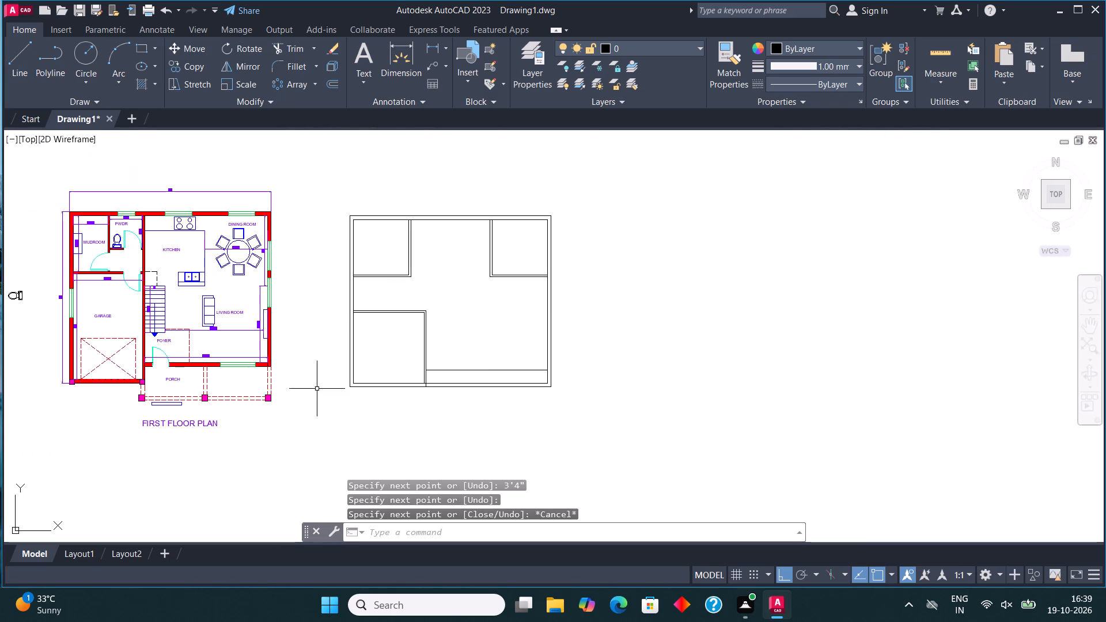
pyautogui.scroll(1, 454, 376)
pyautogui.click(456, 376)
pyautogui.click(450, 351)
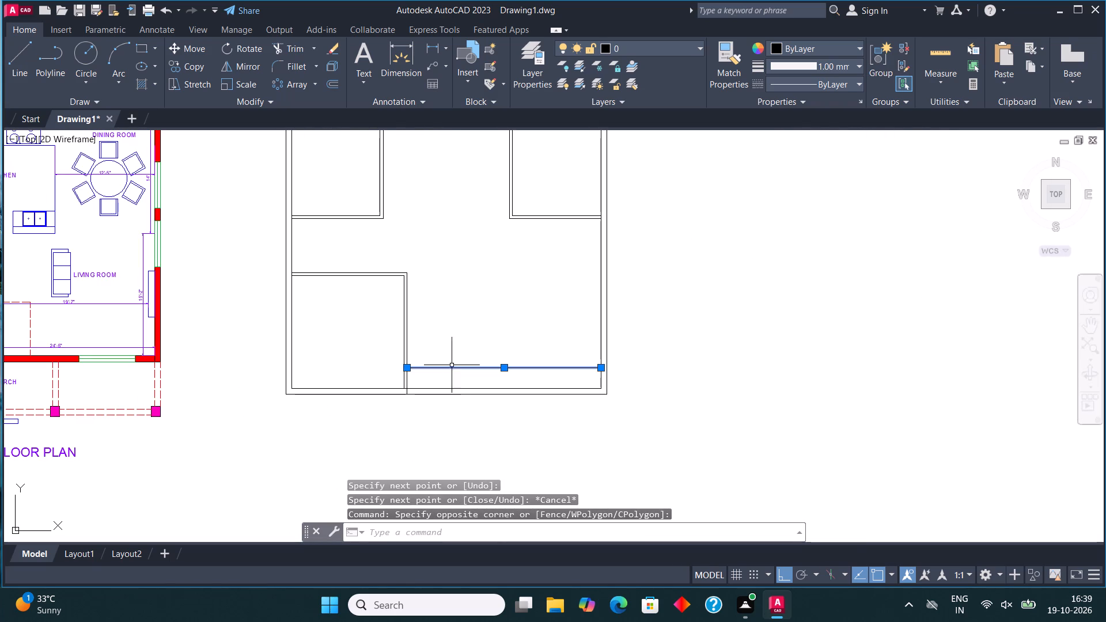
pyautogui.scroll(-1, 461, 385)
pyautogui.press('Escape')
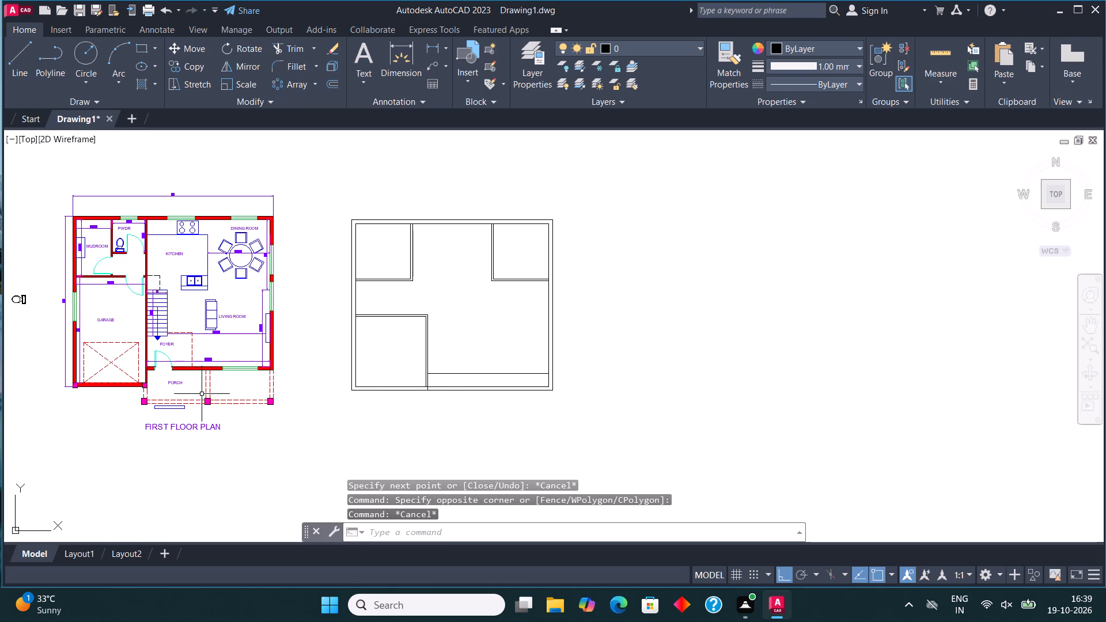
# Check the porch setback in the first floor plan with a trial dimension from the garage front wall's corner to the porch wall's outer face.
pyautogui.scroll(5, 141, 382)
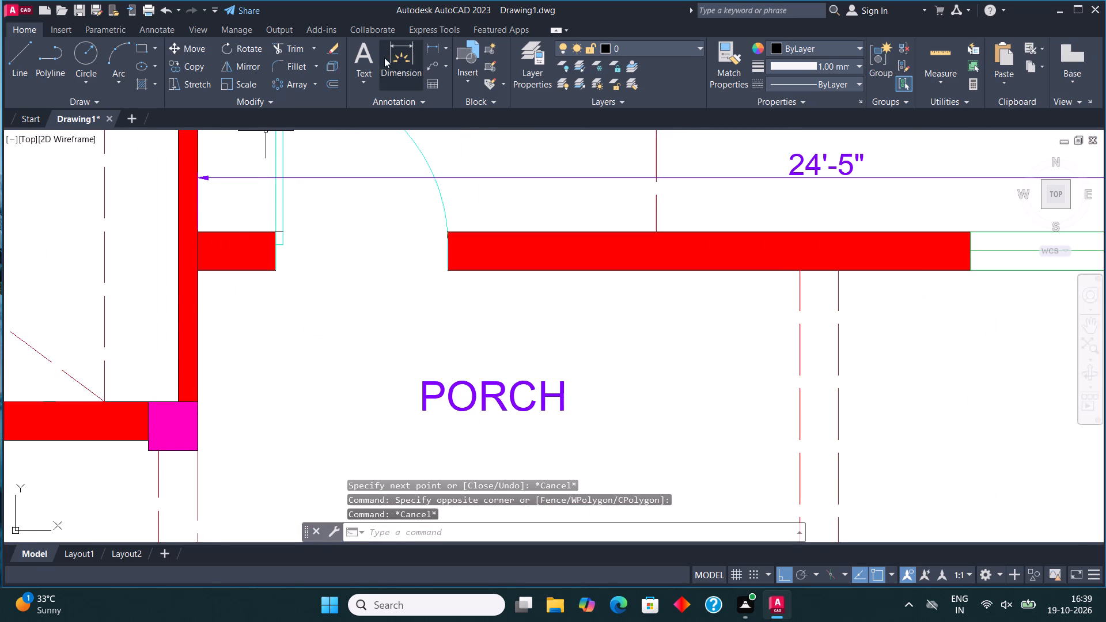
pyautogui.click(382, 73)
pyautogui.click(197, 407)
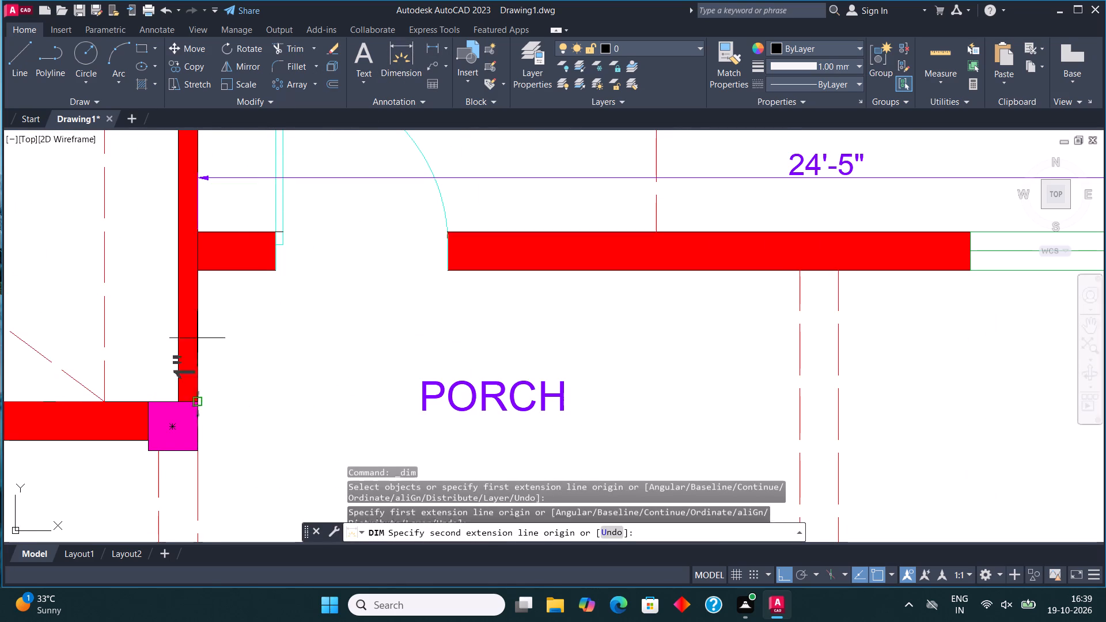
pyautogui.click(200, 269)
pyautogui.press('Escape')
pyautogui.scroll(-3, 200, 269)
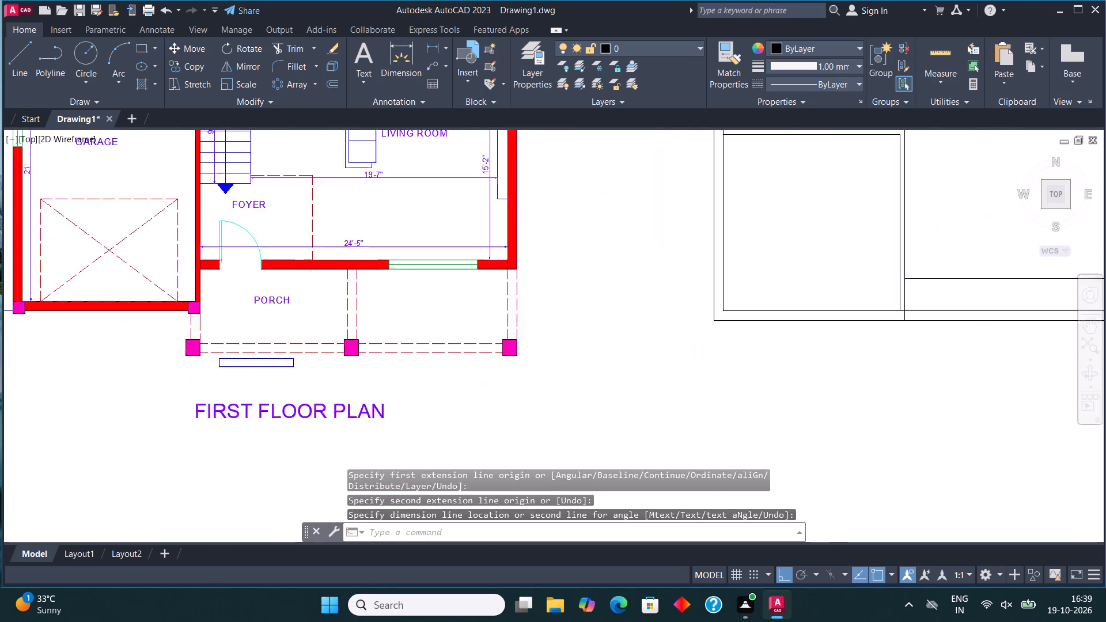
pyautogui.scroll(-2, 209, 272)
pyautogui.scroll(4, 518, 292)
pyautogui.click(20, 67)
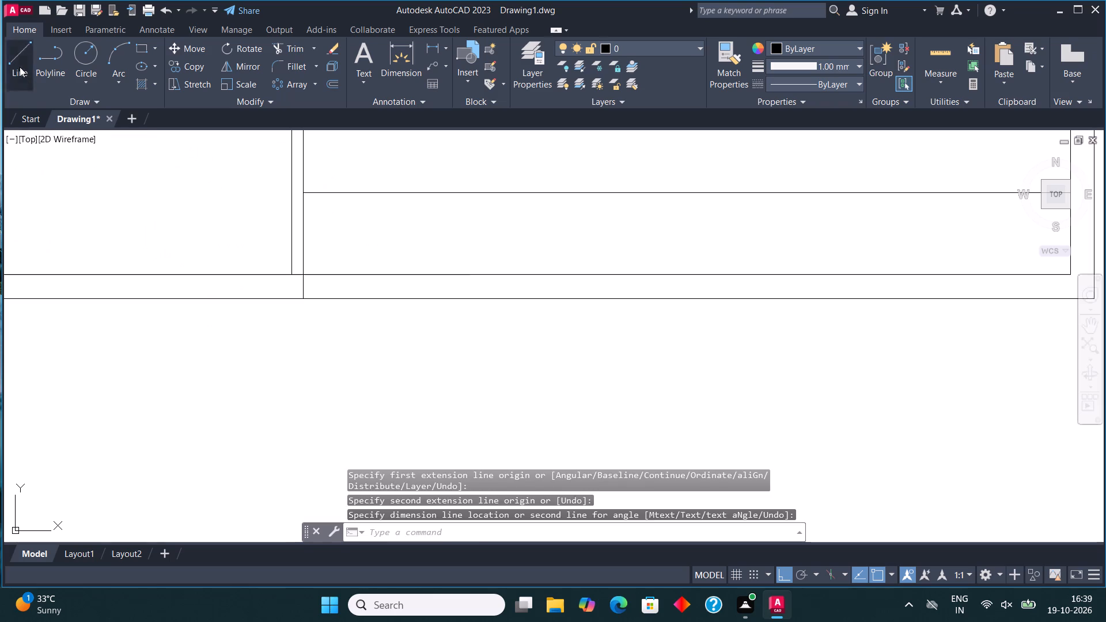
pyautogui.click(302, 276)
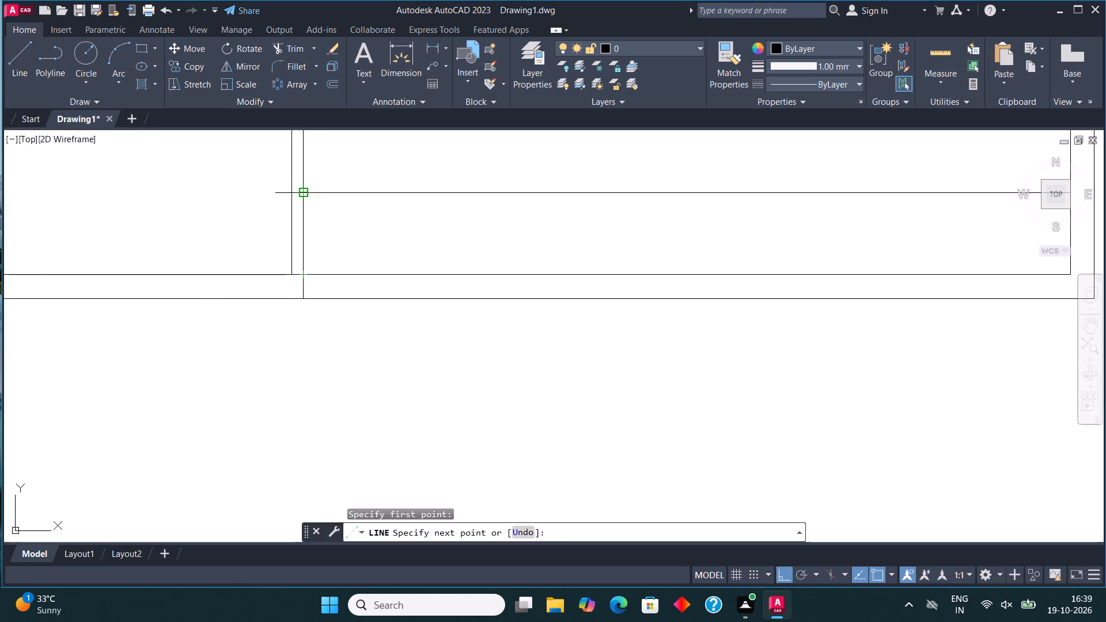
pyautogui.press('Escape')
# Check the recess line's distance from the inner south wall with a trial dimension along the southwest partition's east face.
pyautogui.click(399, 63)
pyautogui.click(304, 276)
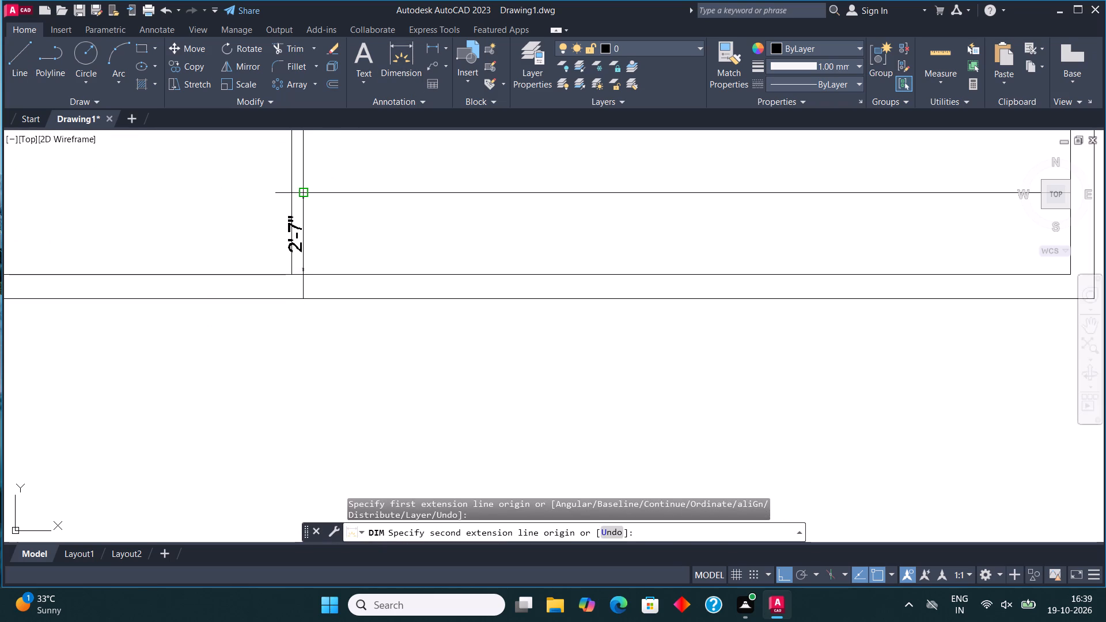
pyautogui.press('Escape')
# Draw a line 2'8" north from the inner south wall along the southwest partition's east face, continuing east to the inner east wall.
pyautogui.click(26, 67)
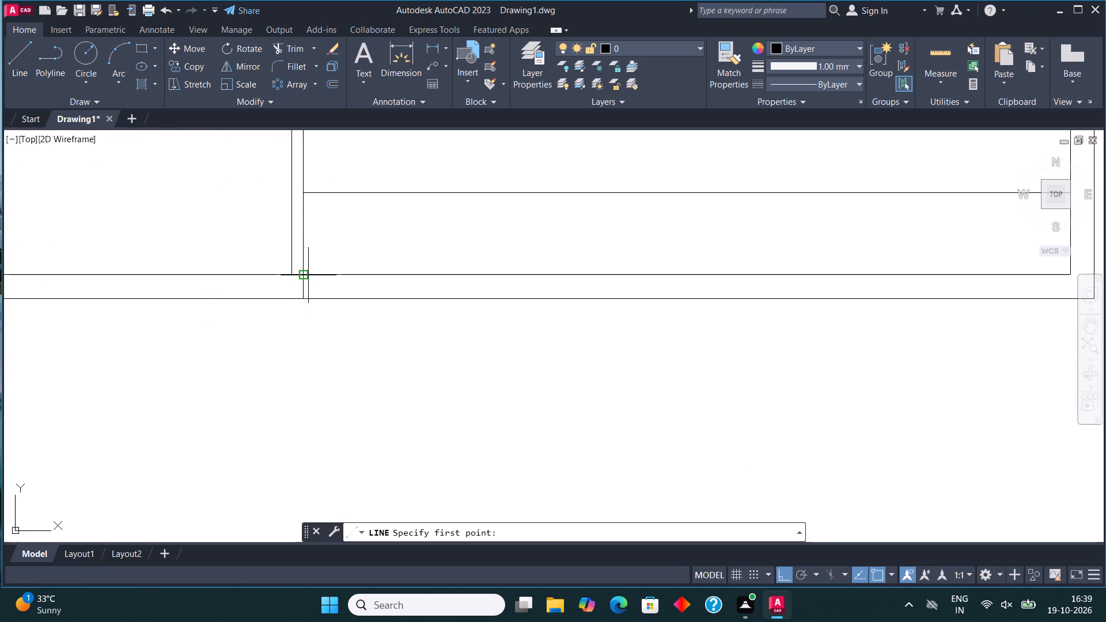
pyautogui.click(306, 274)
pyautogui.write('2\'8"')
pyautogui.press('Return')
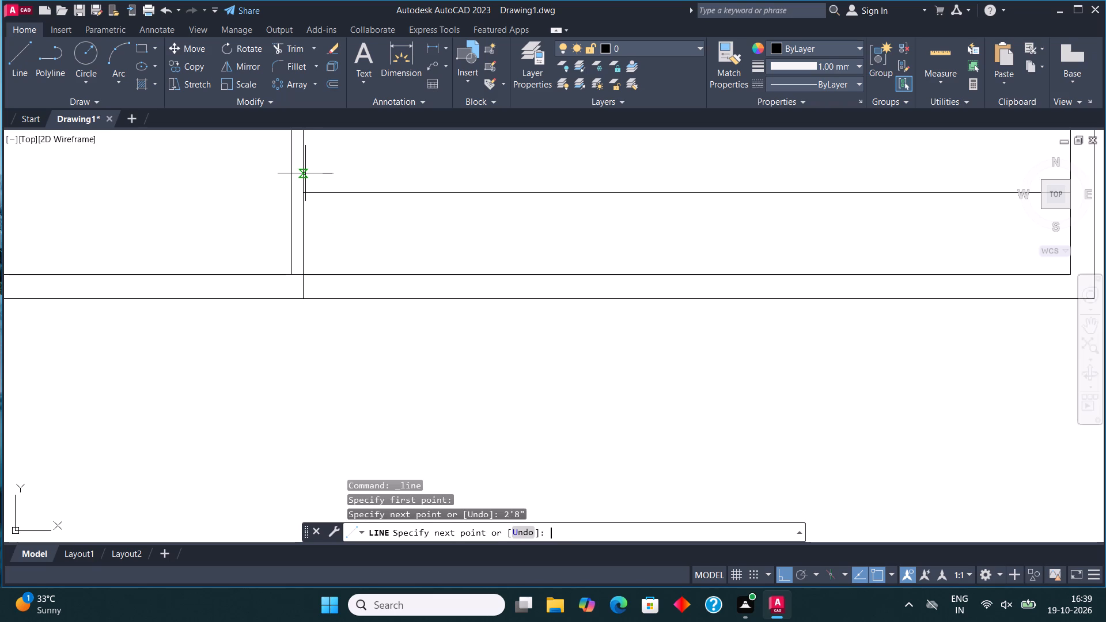
pyautogui.moveTo(388, 195); pyautogui.dragTo(344, 208, button='middle')
pyautogui.scroll(-4, 342, 208)
pyautogui.scroll(2, 452, 199)
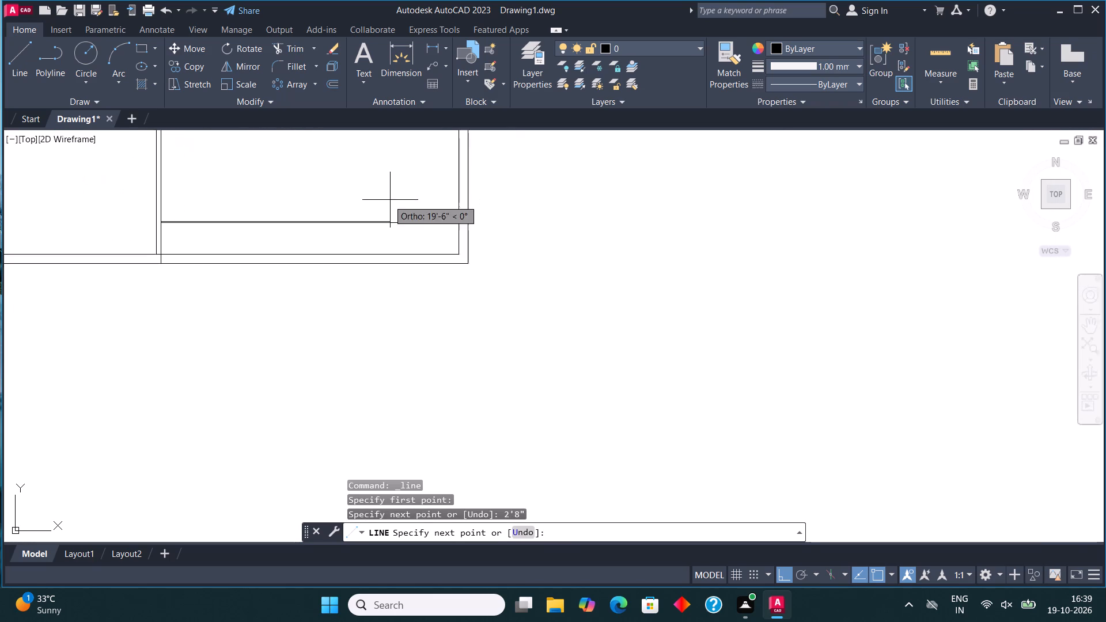
pyautogui.scroll(1, 387, 200)
pyautogui.scroll(3, 514, 235)
pyautogui.click(444, 229)
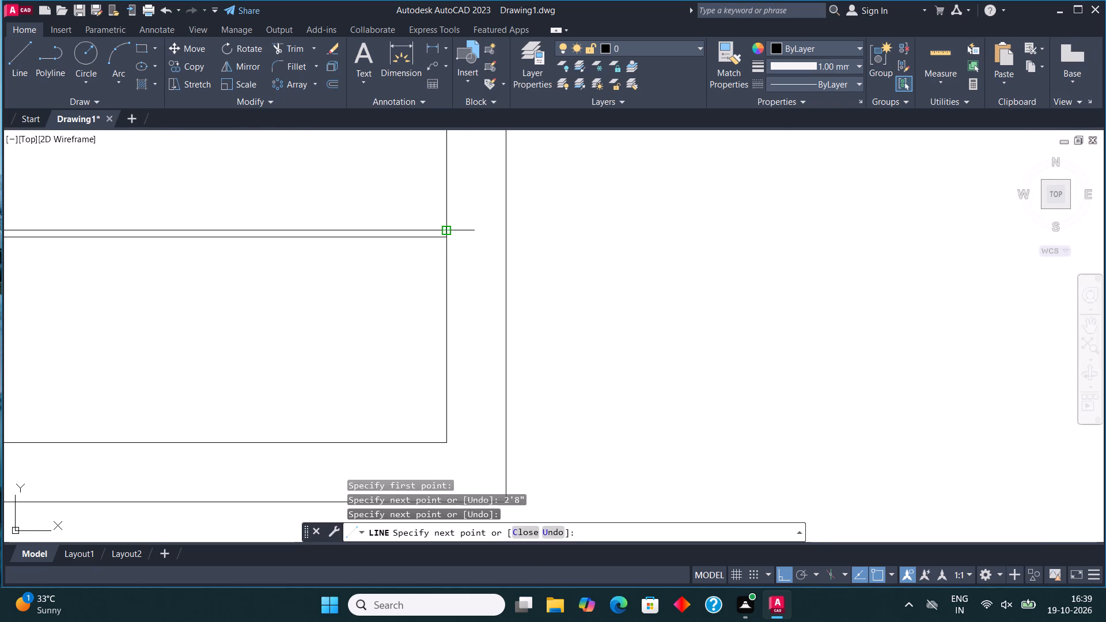
pyautogui.press('Escape')
# Erase the earlier recess line just south of the new one.
pyautogui.click(430, 236)
pyautogui.press('Delete')
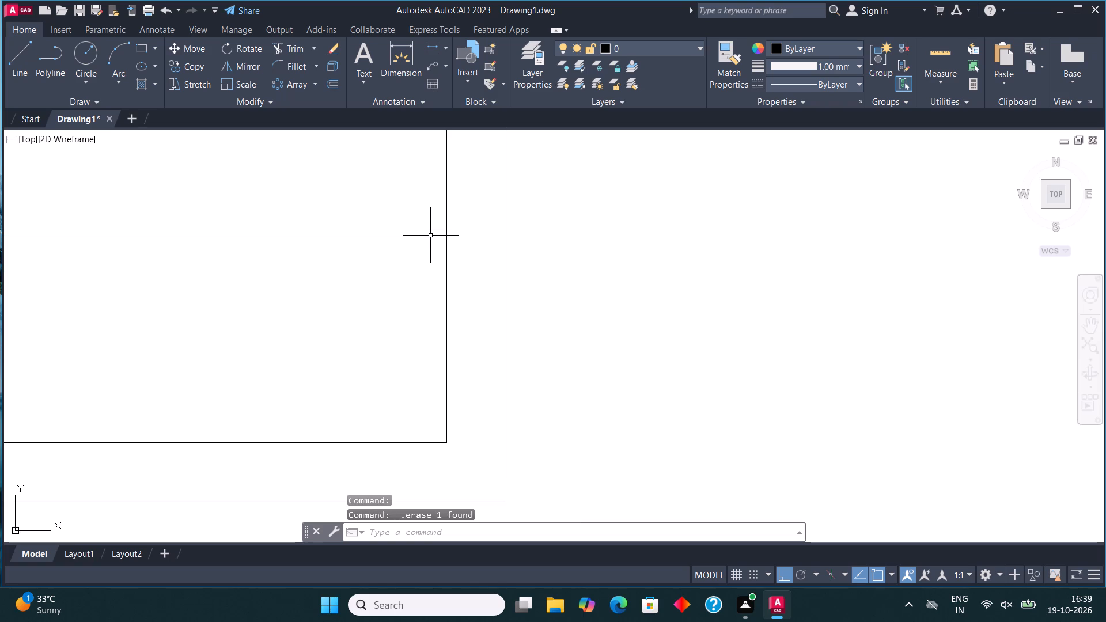
# Offset the new recess line 9" north to form the recessed south wall's thickness.
pyautogui.scroll(-5, 437, 246)
pyautogui.scroll(1, 282, 243)
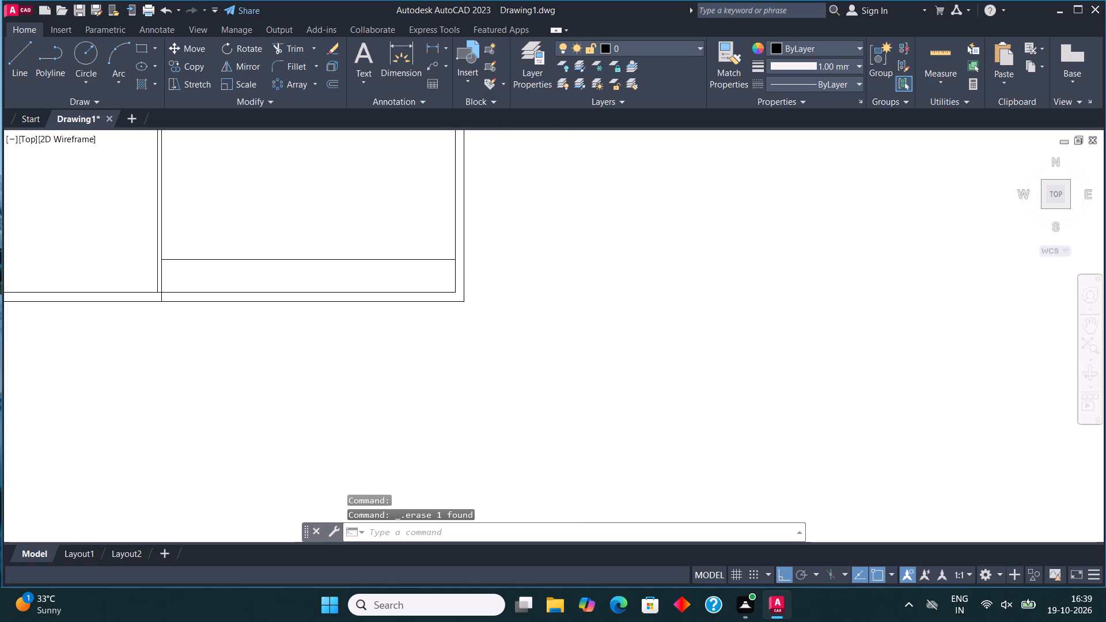
pyautogui.scroll(1, 282, 243)
pyautogui.moveTo(282, 243); pyautogui.dragTo(334, 269, button='middle')
pyautogui.moveTo(366, 316); pyautogui.dragTo(361, 313)
pyautogui.click(352, 298)
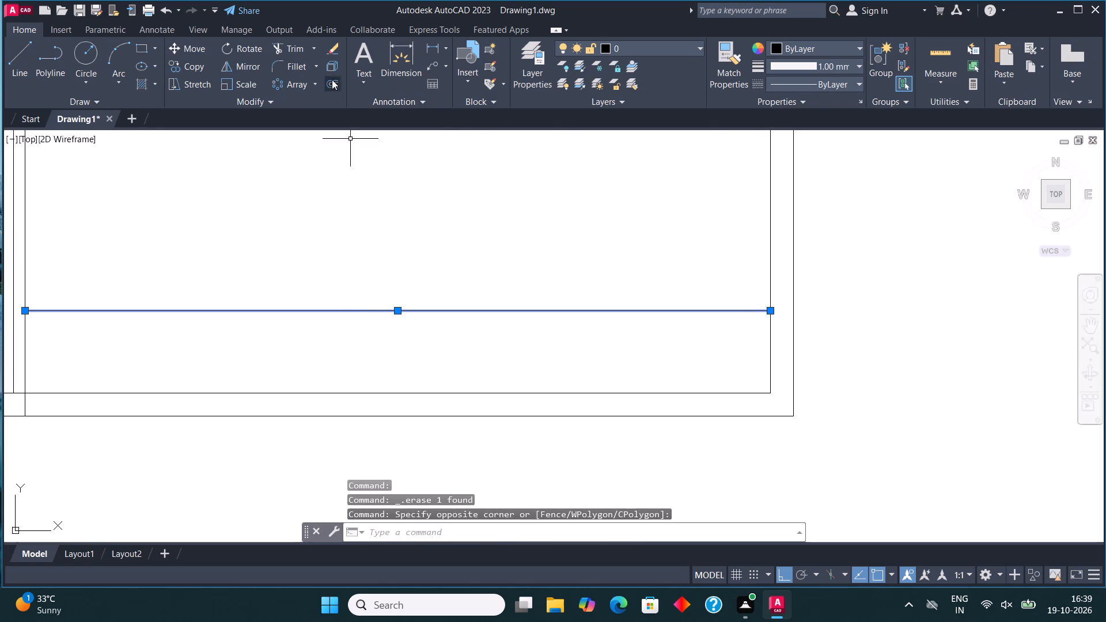
pyautogui.click(332, 80)
pyautogui.click(388, 312)
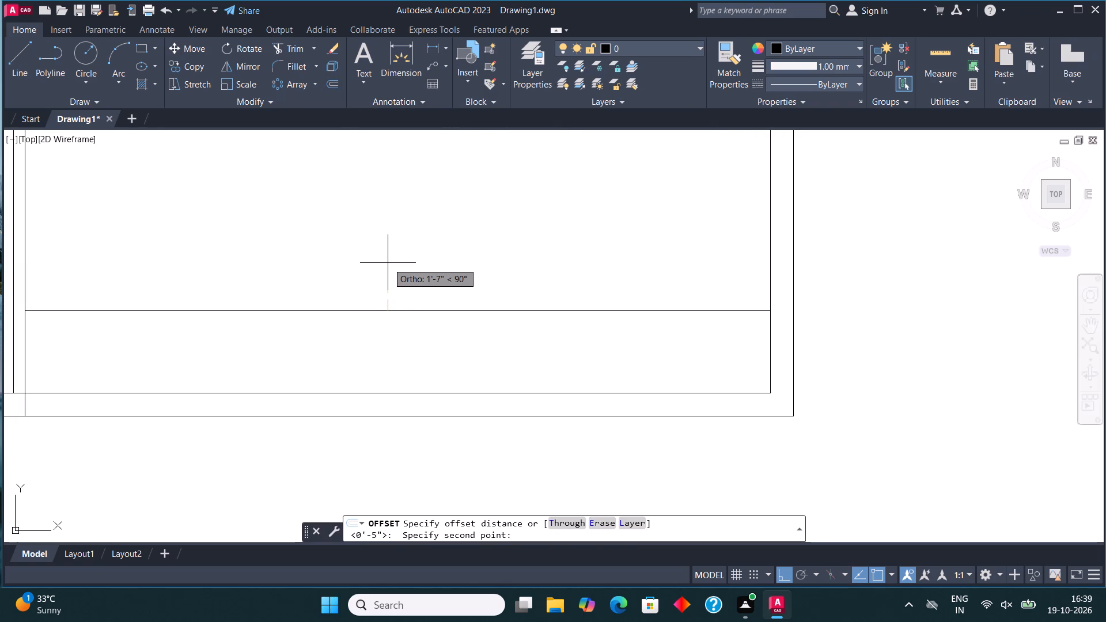
pyautogui.write('9"')
pyautogui.press('Return')
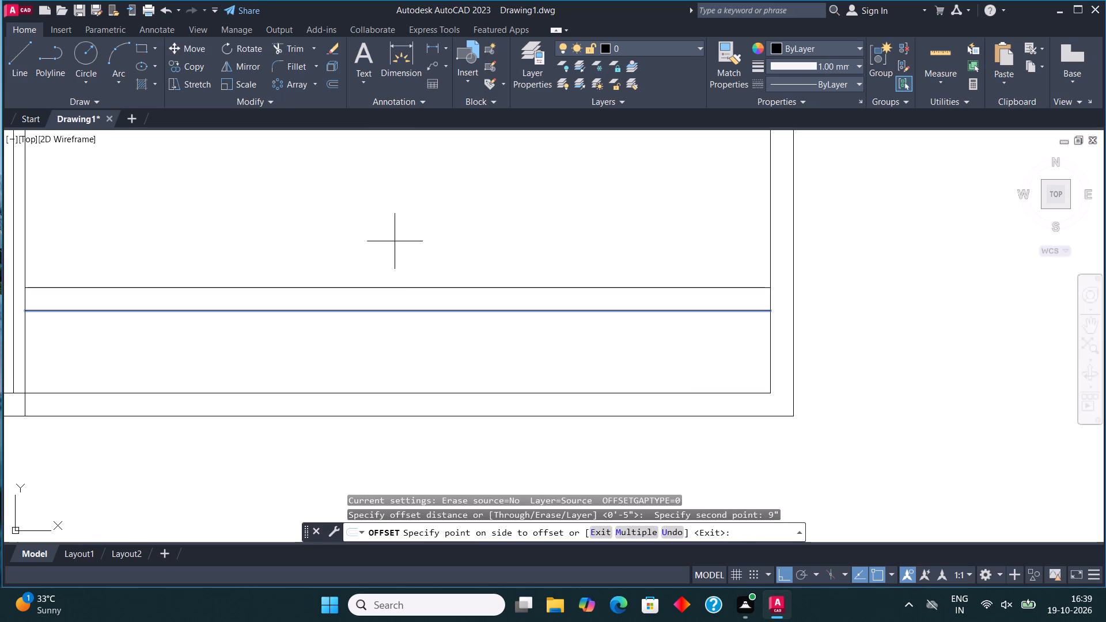
pyautogui.click(395, 241)
pyautogui.scroll(-4, 464, 261)
pyautogui.press('Escape')
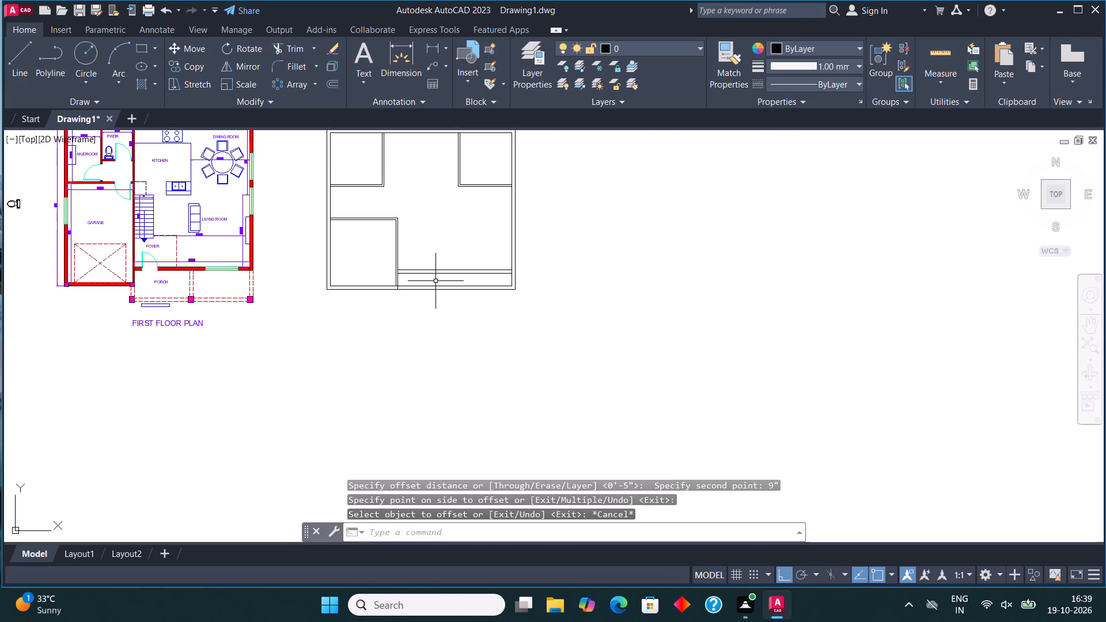
# Draw a short line continuing the recessed wall's south face from the inner to the outer east wall line.
pyautogui.scroll(3, 435, 282)
pyautogui.moveTo(431, 289); pyautogui.dragTo(422, 301, button='middle')
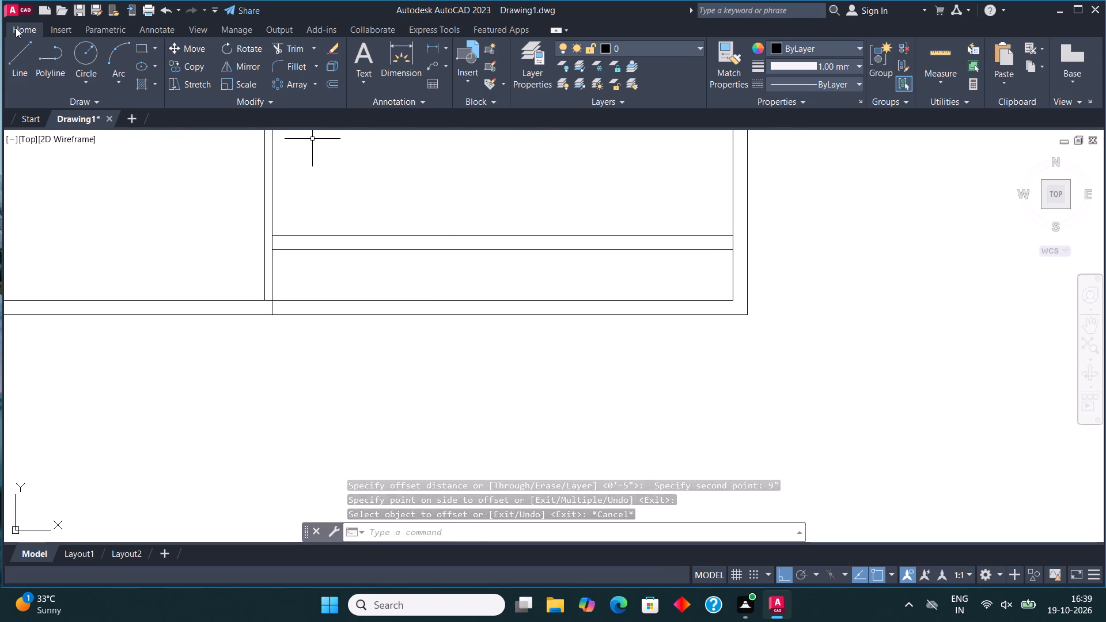
pyautogui.click(19, 56)
pyautogui.click(729, 246)
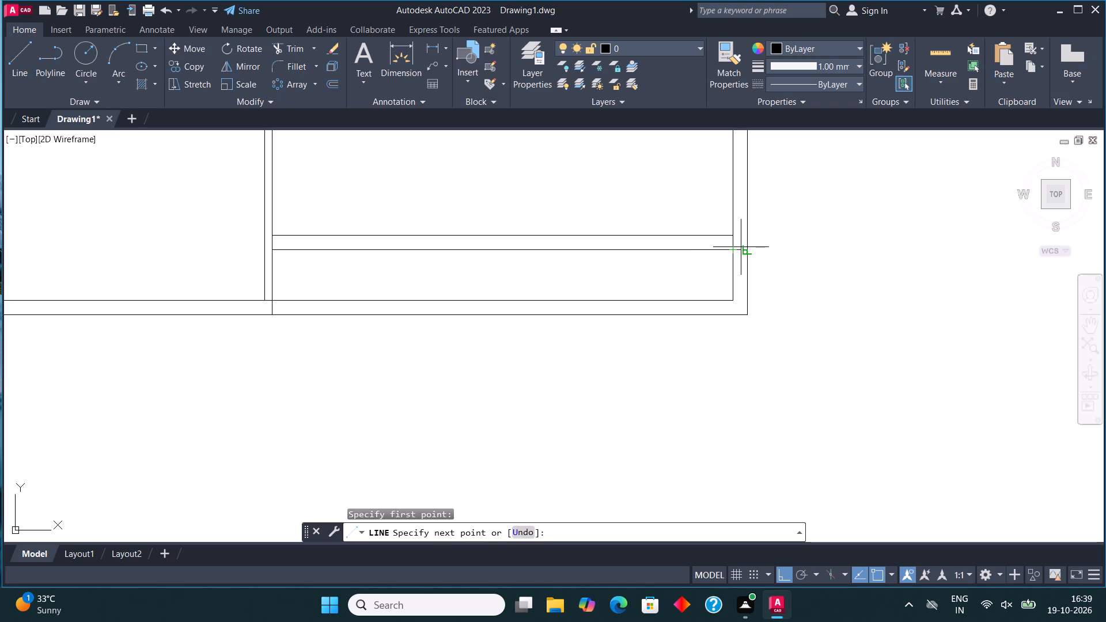
pyautogui.click(745, 249)
pyautogui.press('Escape')
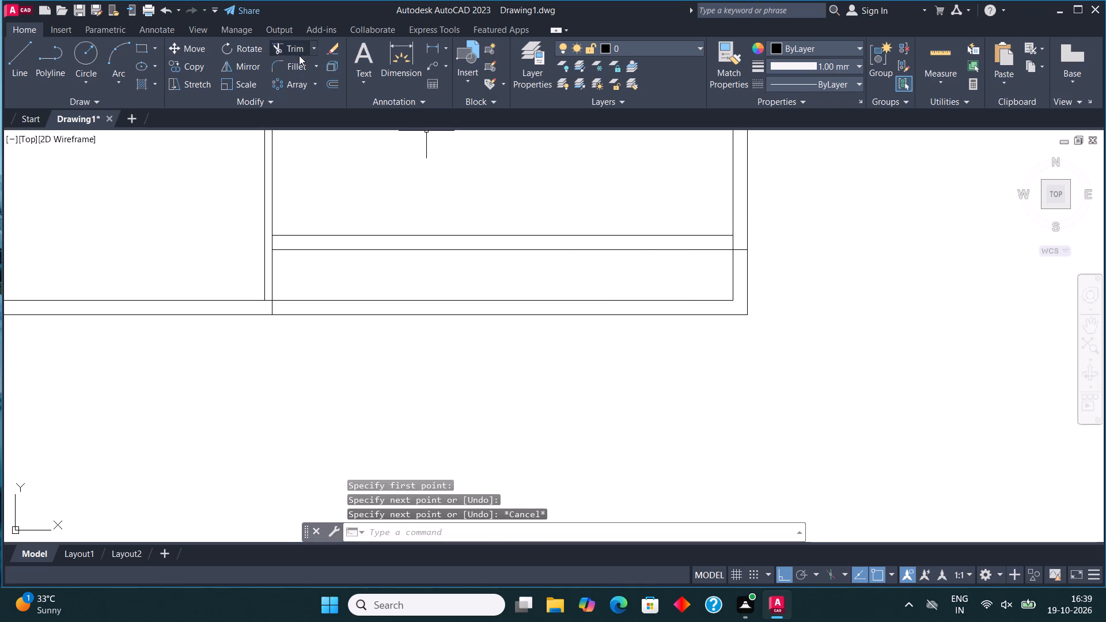
# Trim away the old south wall east of the southwest room, the east wall below the recess, and the leftover stubs at the wall junctions.
pyautogui.click(301, 42)
pyautogui.moveTo(426, 276); pyautogui.dragTo(446, 359)
pyautogui.moveTo(598, 279); pyautogui.dragTo(772, 258)
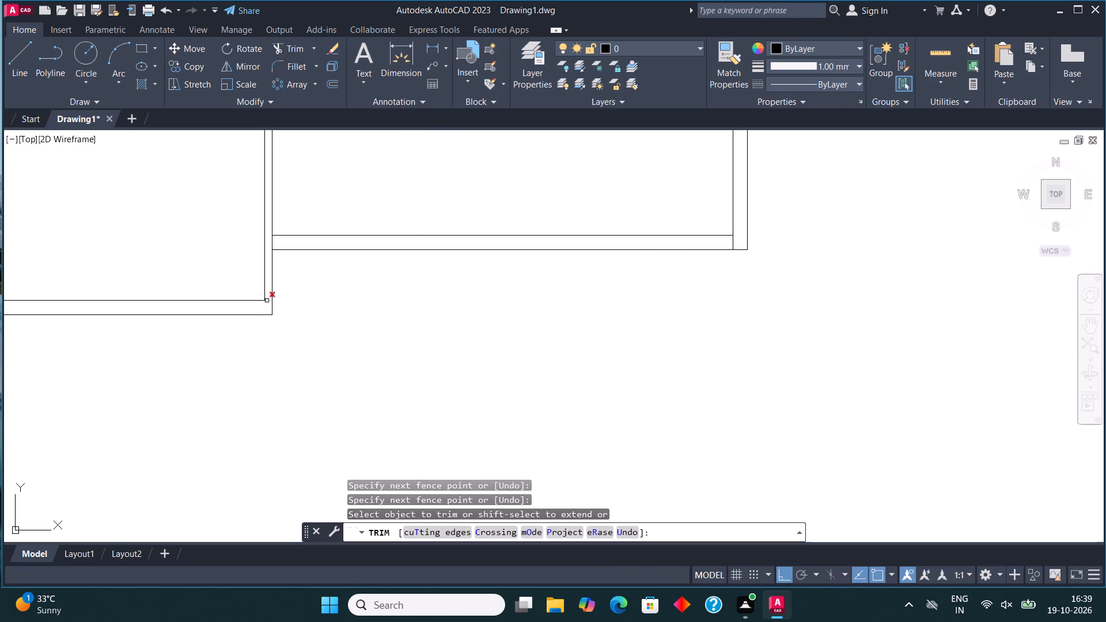
pyautogui.click(267, 301)
pyautogui.click(734, 241)
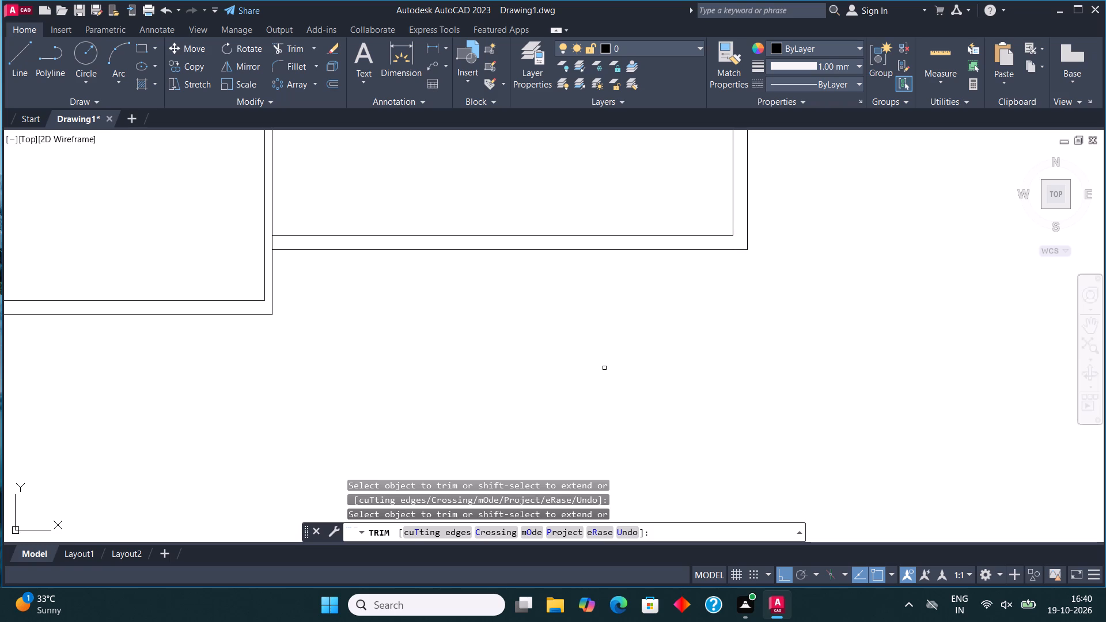
pyautogui.press('Escape')
pyautogui.scroll(-2, 499, 356)
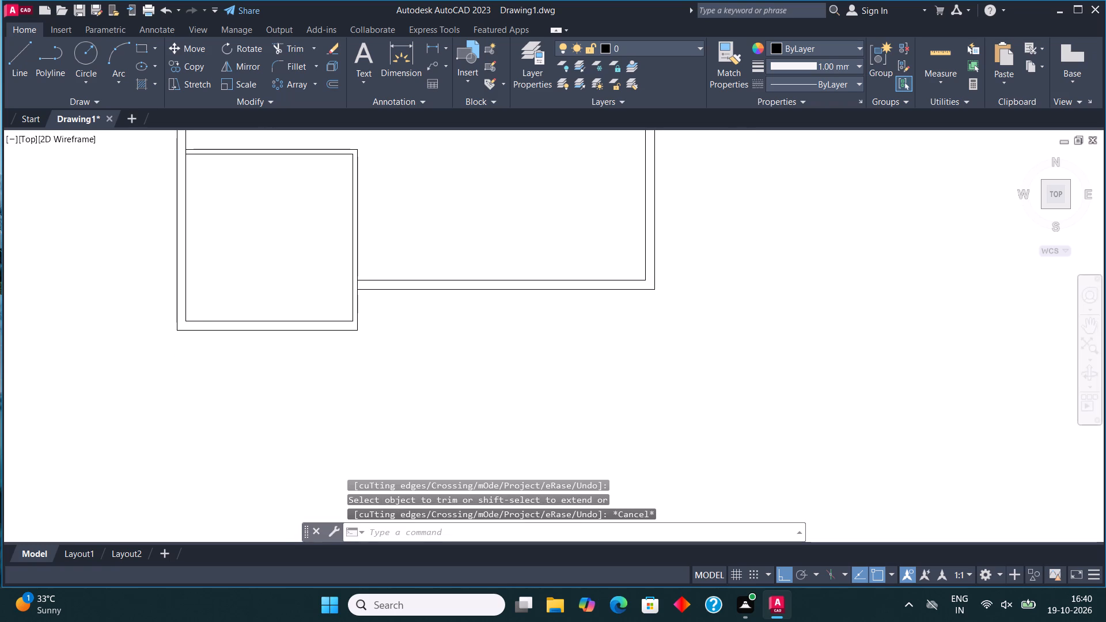
# Draw a horizontal line from the southwest room's east face, a little south of its northeast corner, to the inner east wall.
pyautogui.scroll(-1, 499, 356)
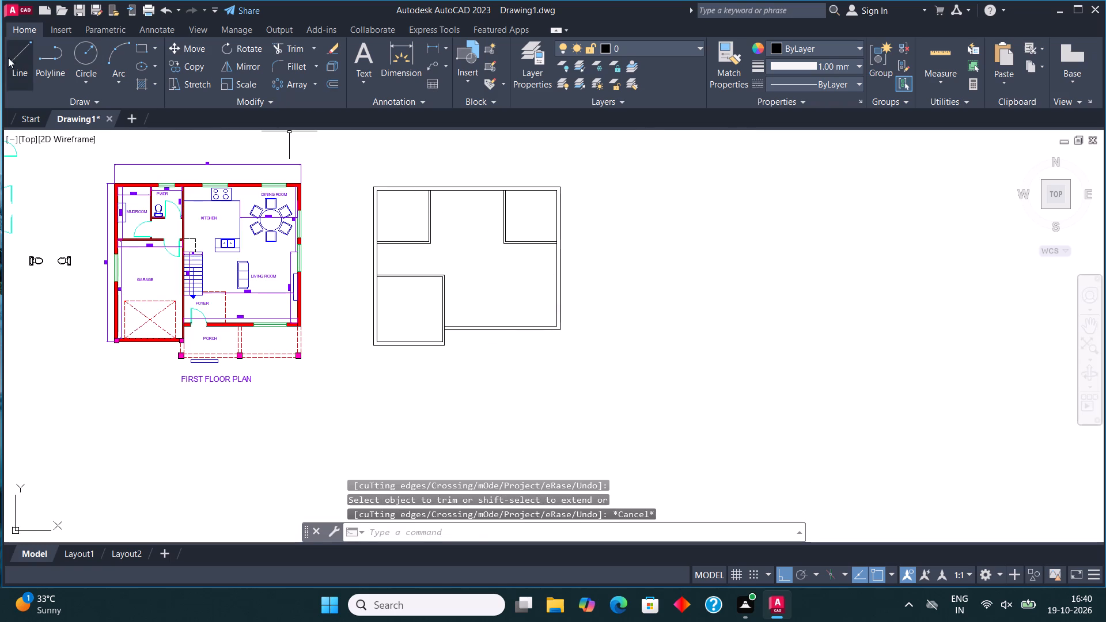
pyautogui.click(17, 56)
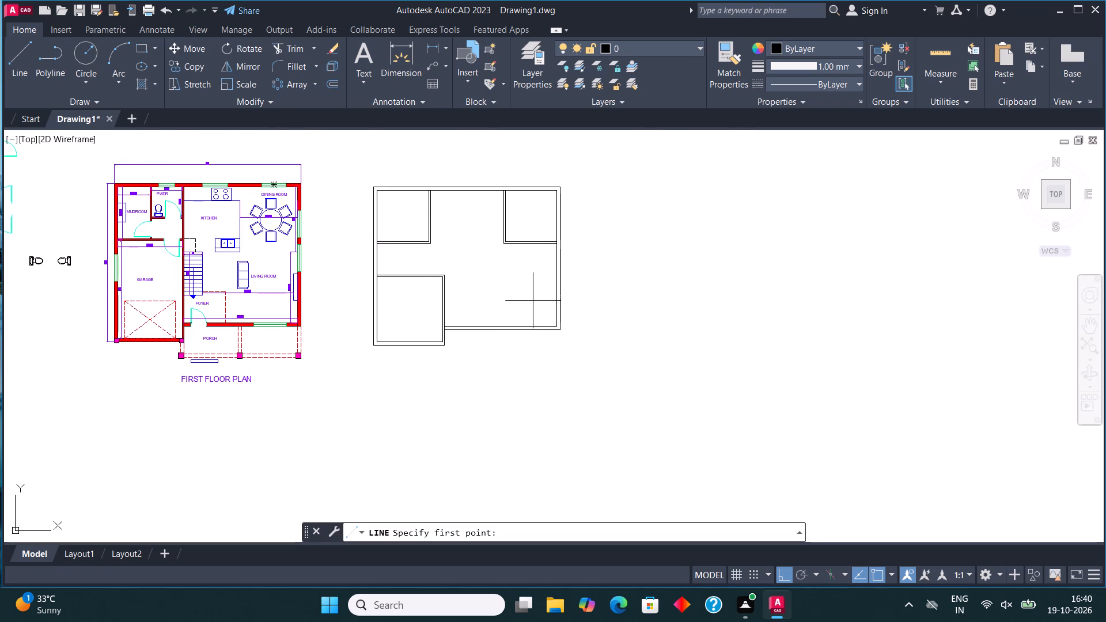
pyautogui.scroll(1, 533, 301)
pyautogui.scroll(1, 407, 286)
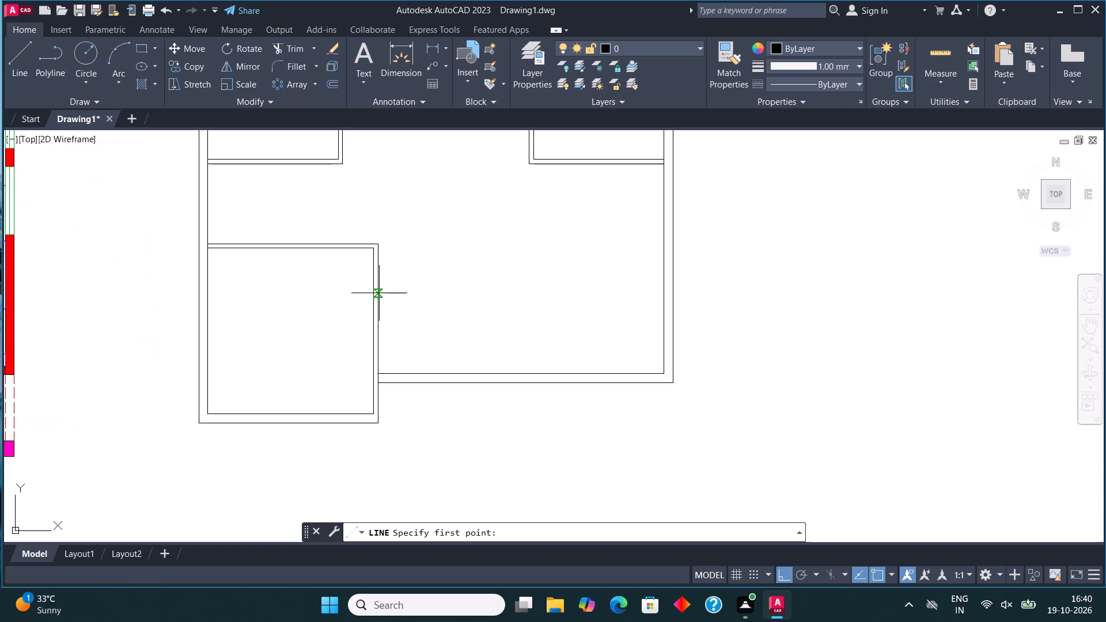
pyautogui.click(380, 288)
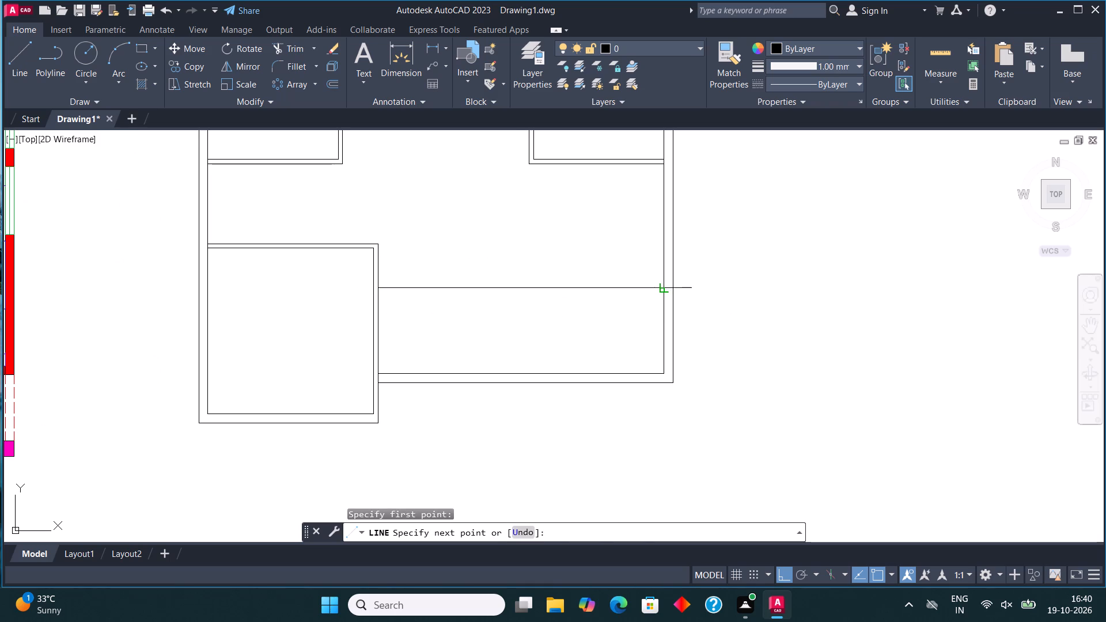
pyautogui.click(661, 287)
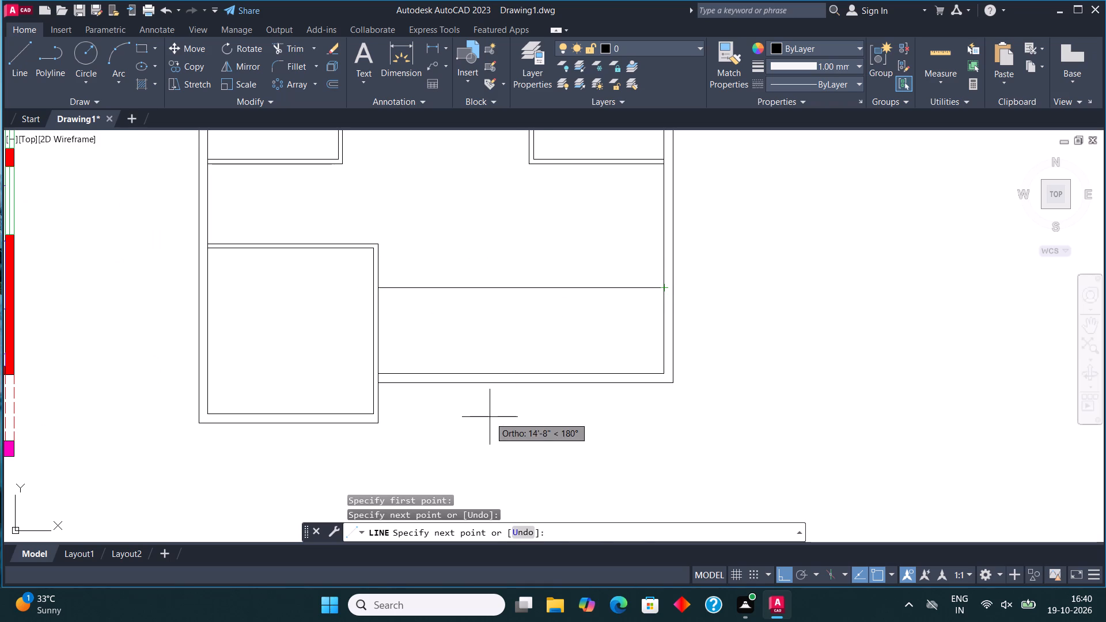
pyautogui.press('Escape')
pyautogui.scroll(-1, 490, 417)
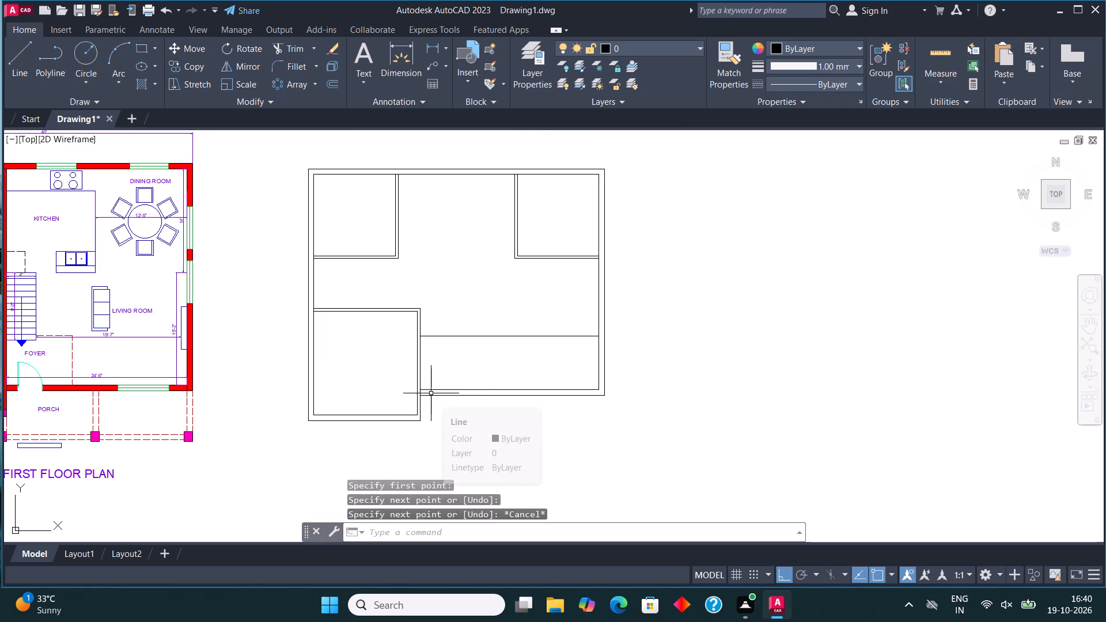
# Copy the upper-left door symbol from the door set into the southwest room's east wall, just below its northeast corner.
pyautogui.scroll(-3, 431, 393)
pyautogui.scroll(2, 250, 311)
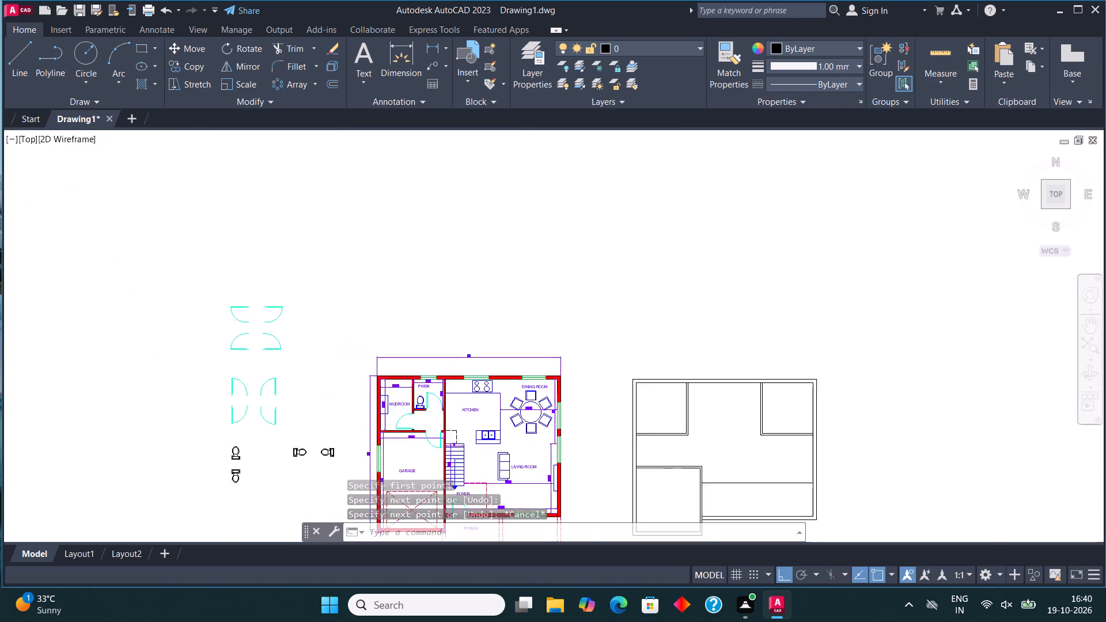
pyautogui.scroll(2, 250, 309)
pyautogui.click(240, 303)
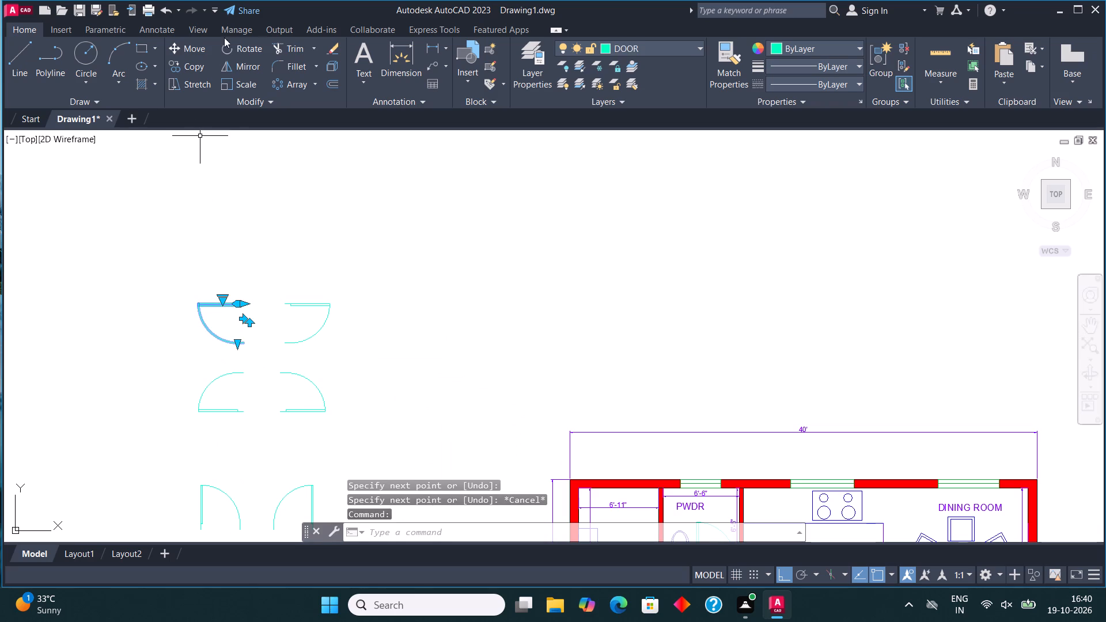
pyautogui.click(195, 69)
pyautogui.click(245, 302)
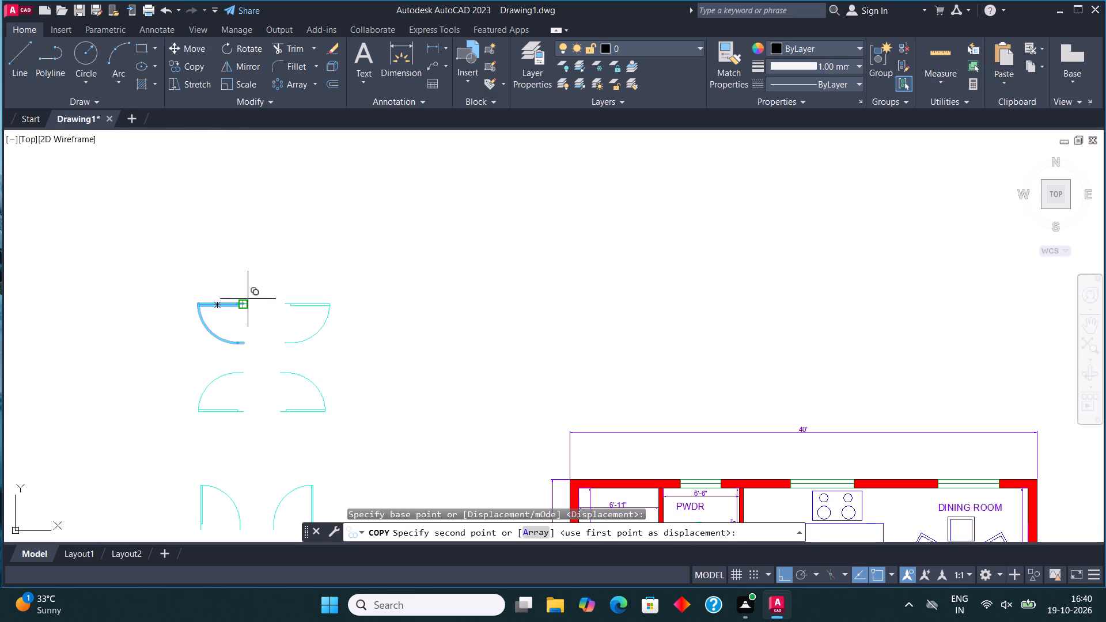
pyautogui.press('F8')
pyautogui.scroll(-5, 440, 262)
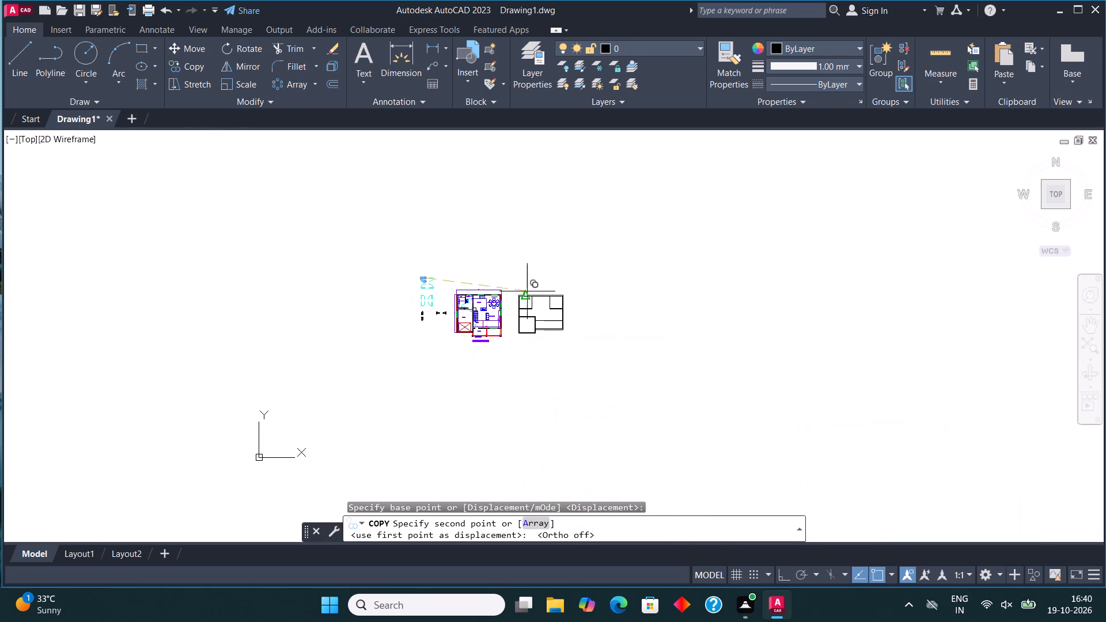
pyautogui.scroll(3, 528, 292)
pyautogui.moveTo(557, 403); pyautogui.dragTo(513, 351, button='middle')
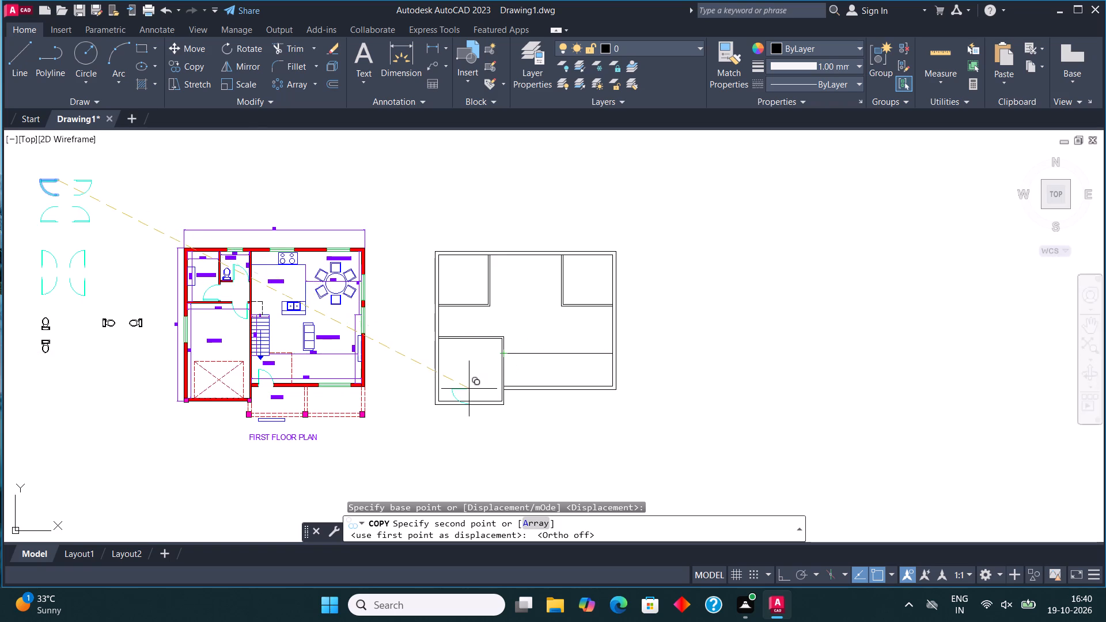
pyautogui.scroll(3, 479, 365)
pyautogui.scroll(3, 566, 268)
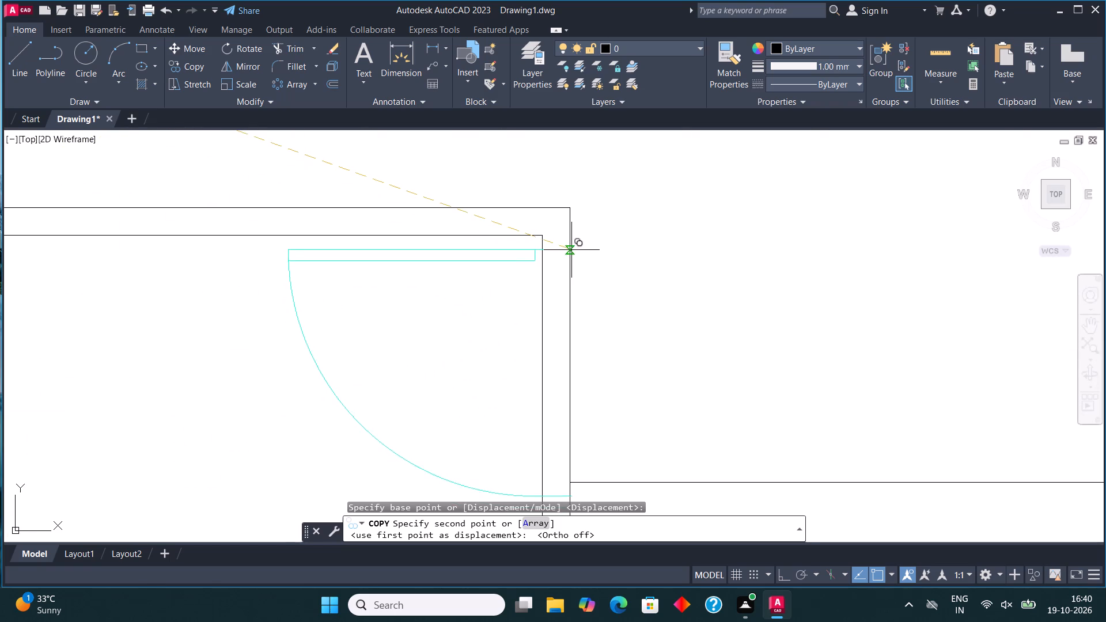
pyautogui.click(572, 248)
pyautogui.scroll(-2, 486, 283)
pyautogui.press('Escape')
pyautogui.scroll(-2, 619, 315)
pyautogui.moveTo(654, 320); pyautogui.dragTo(637, 316, button='middle')
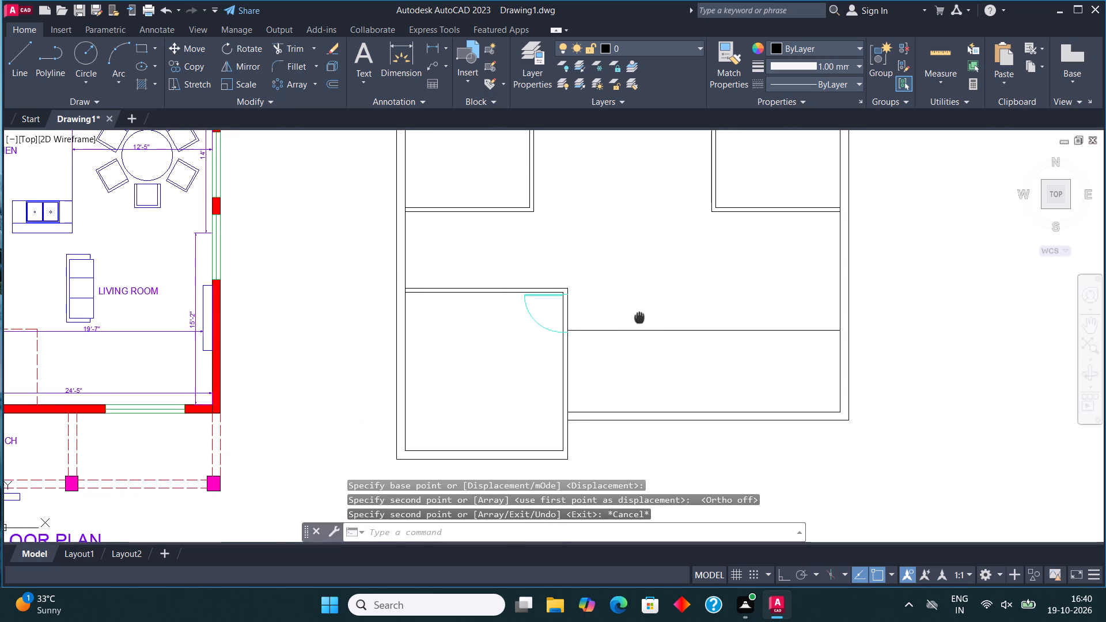
pyautogui.moveTo(637, 316); pyautogui.dragTo(536, 299, button='middle')
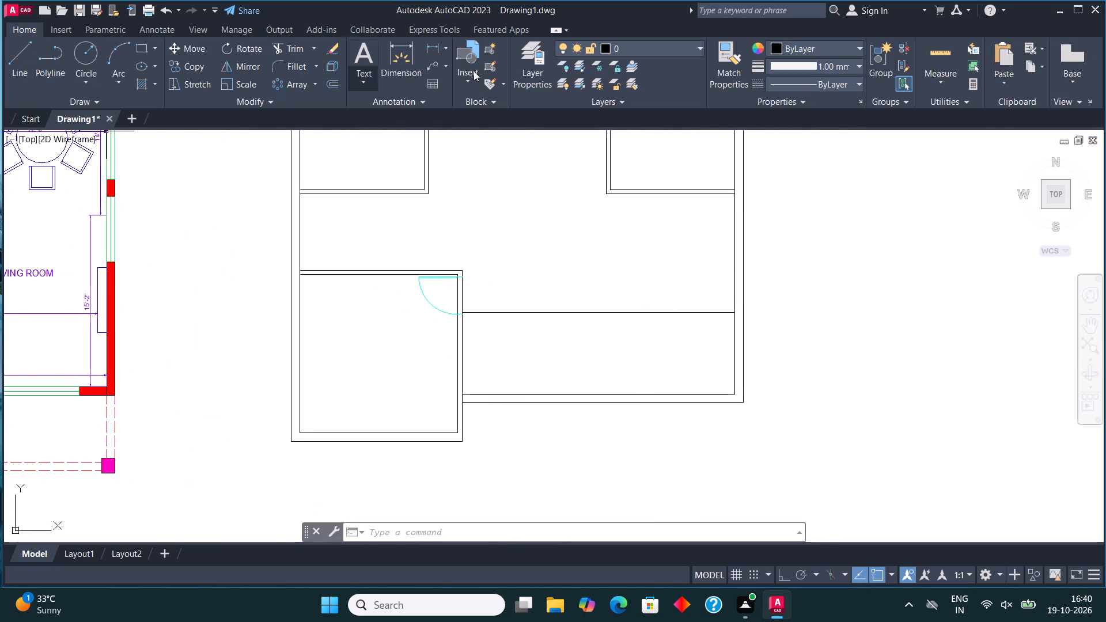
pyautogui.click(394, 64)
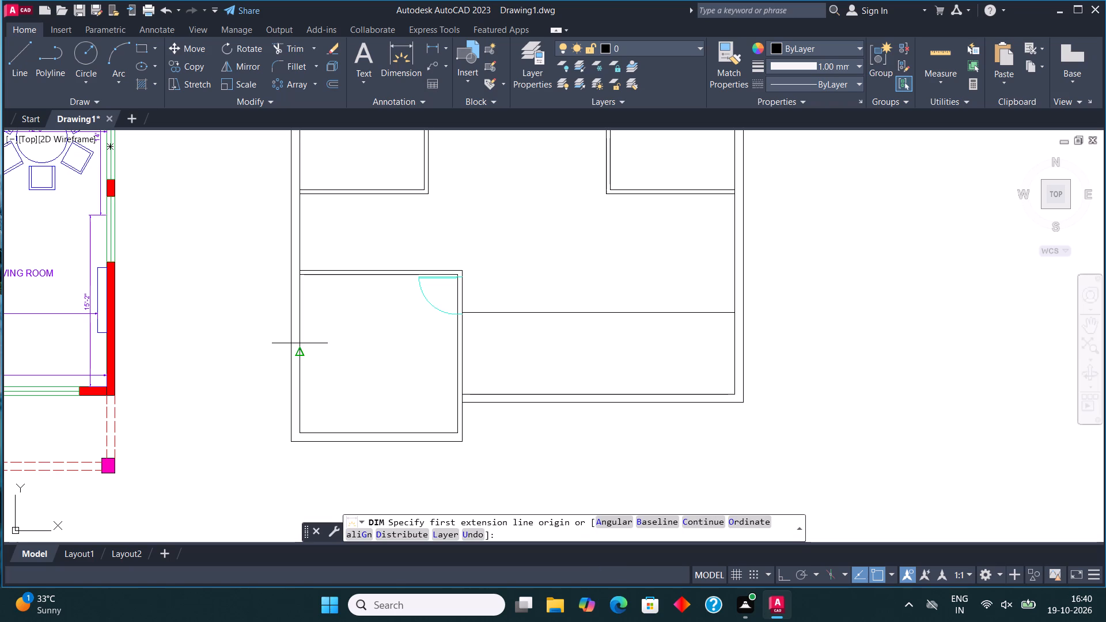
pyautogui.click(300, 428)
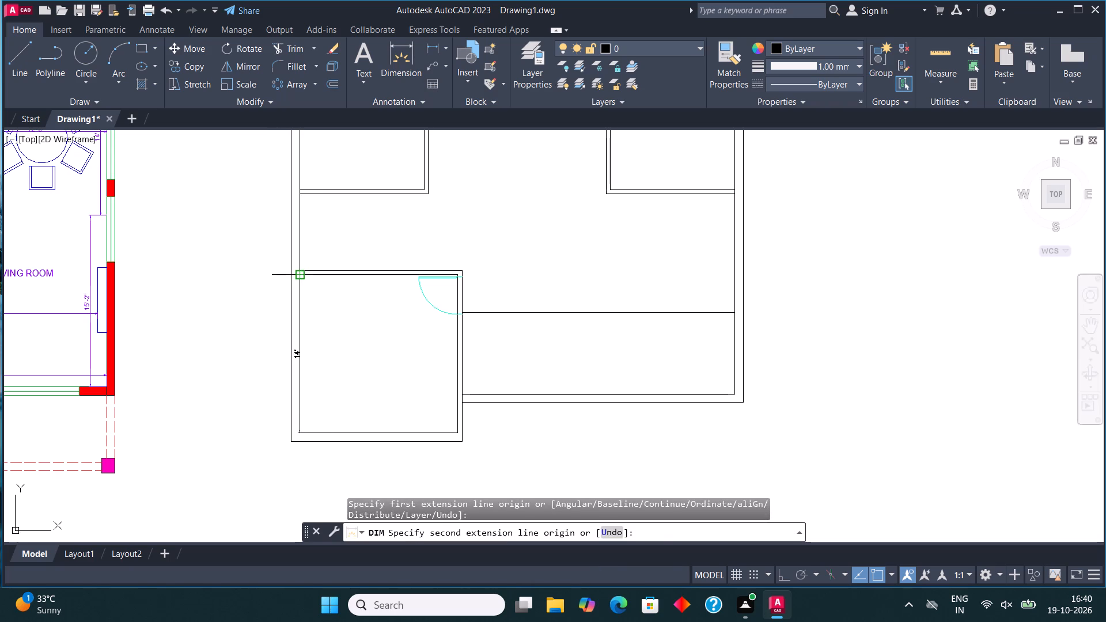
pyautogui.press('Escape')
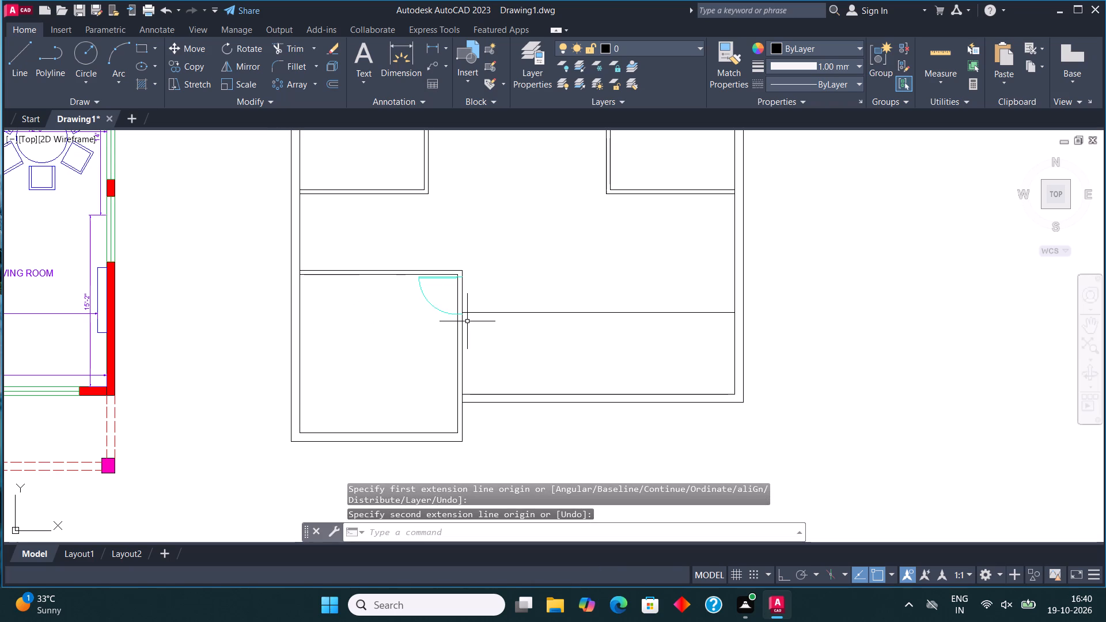
# Shift the horizontal partition line east of the southwest room slightly south by its midpoint, clear of the door opening.
pyautogui.click(557, 317)
pyautogui.click(542, 297)
pyautogui.scroll(1, 590, 314)
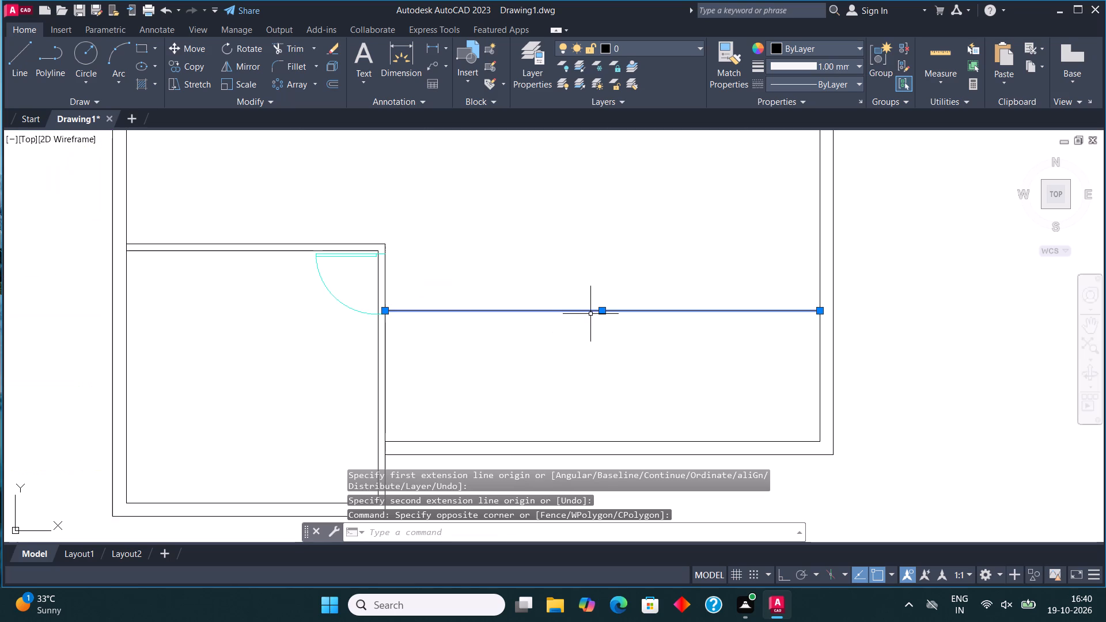
pyautogui.click(601, 310)
pyautogui.click(601, 325)
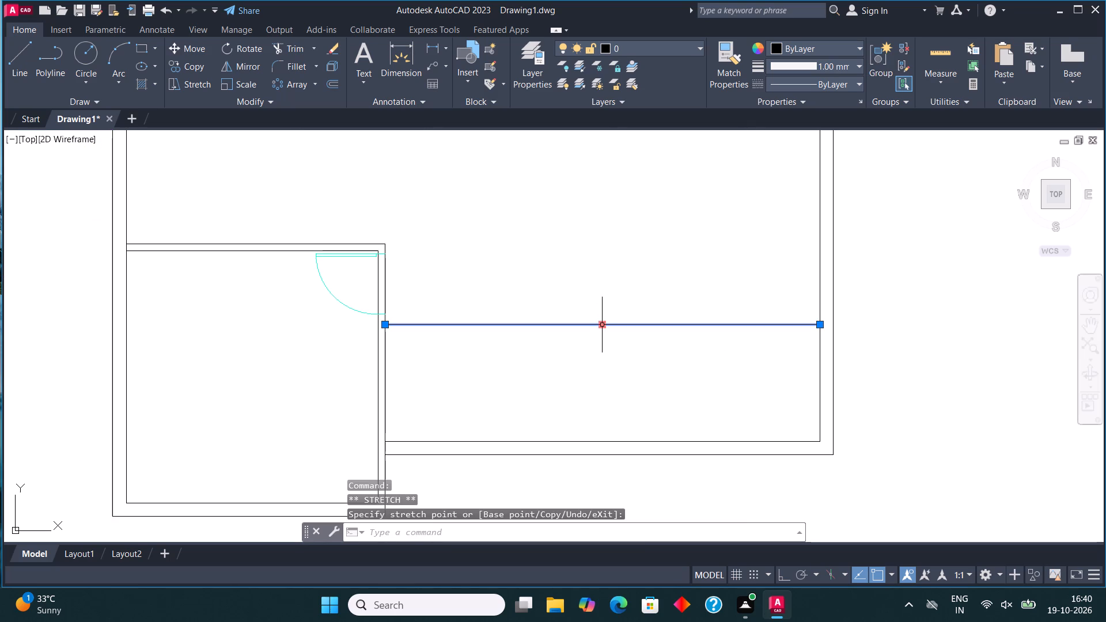
pyautogui.press('Escape')
# Move both lines of the recessed south wall south by one wall thickness.
pyautogui.scroll(-2, 537, 337)
pyautogui.scroll(1, 600, 365)
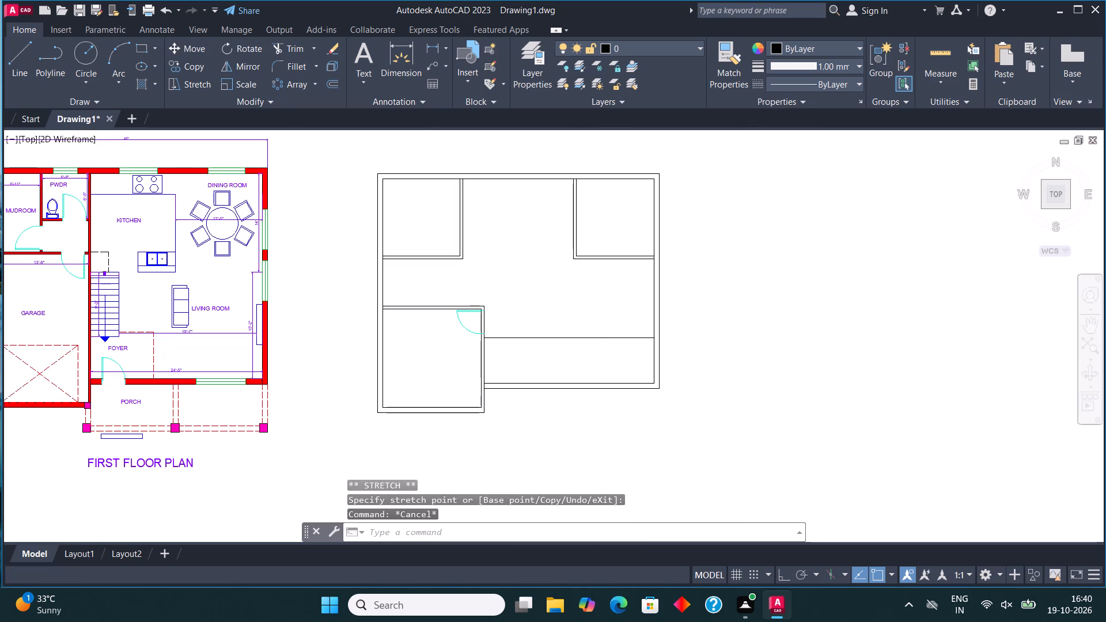
pyautogui.click(598, 439)
pyautogui.click(555, 372)
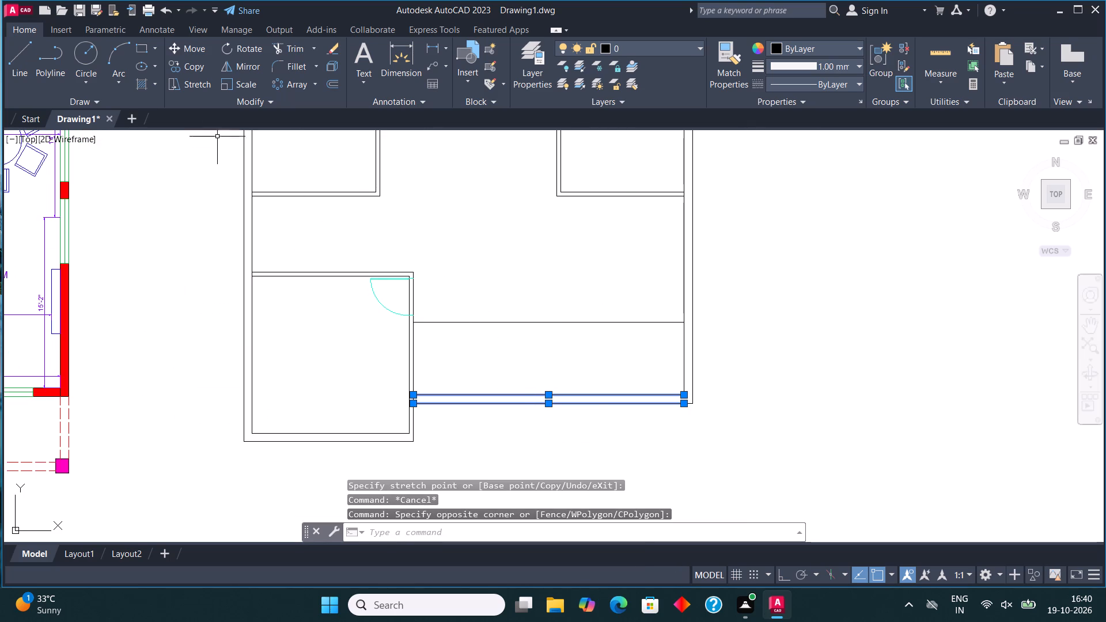
pyautogui.click(193, 46)
pyautogui.click(532, 397)
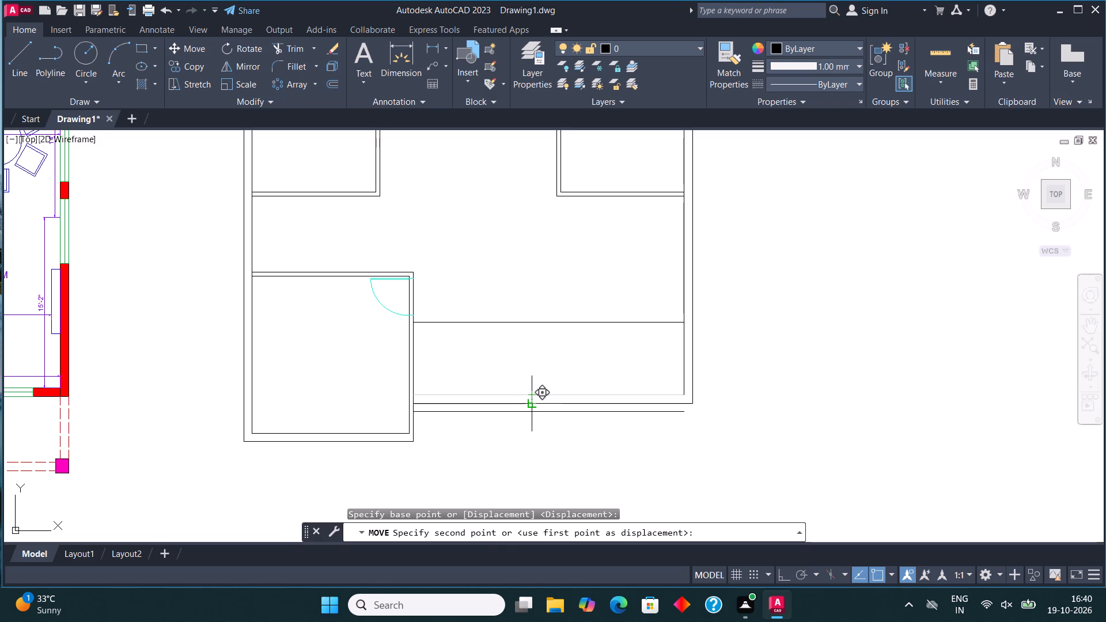
pyautogui.click(532, 409)
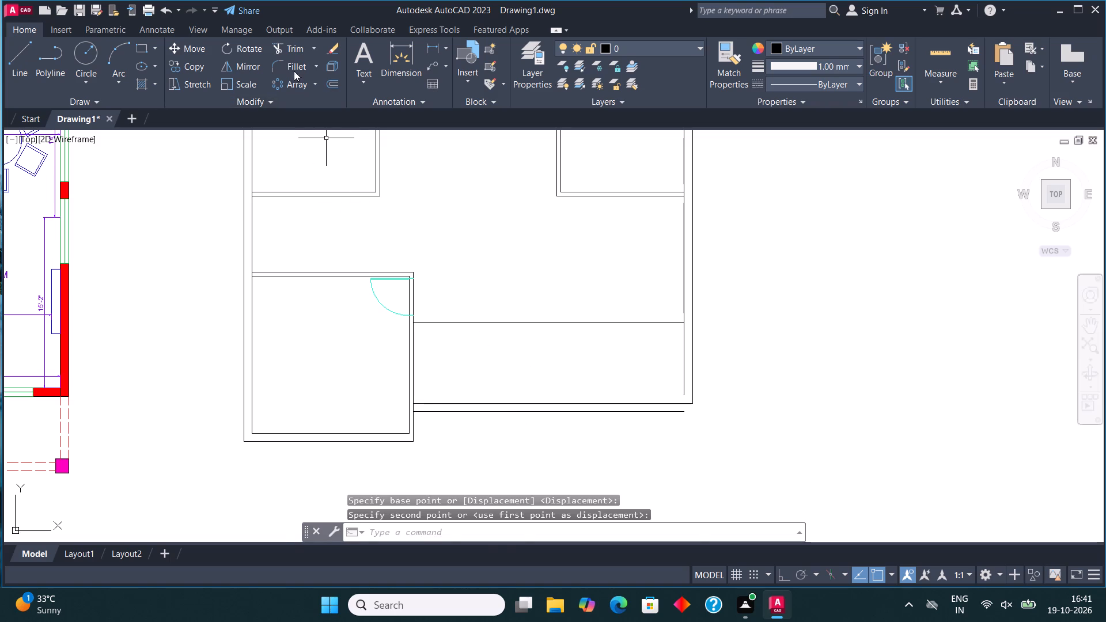
# Fillet the recessed south wall's inner and outer lines to the matching east wall lines to close the southeast corner.
pyautogui.click(294, 65)
pyautogui.click(674, 403)
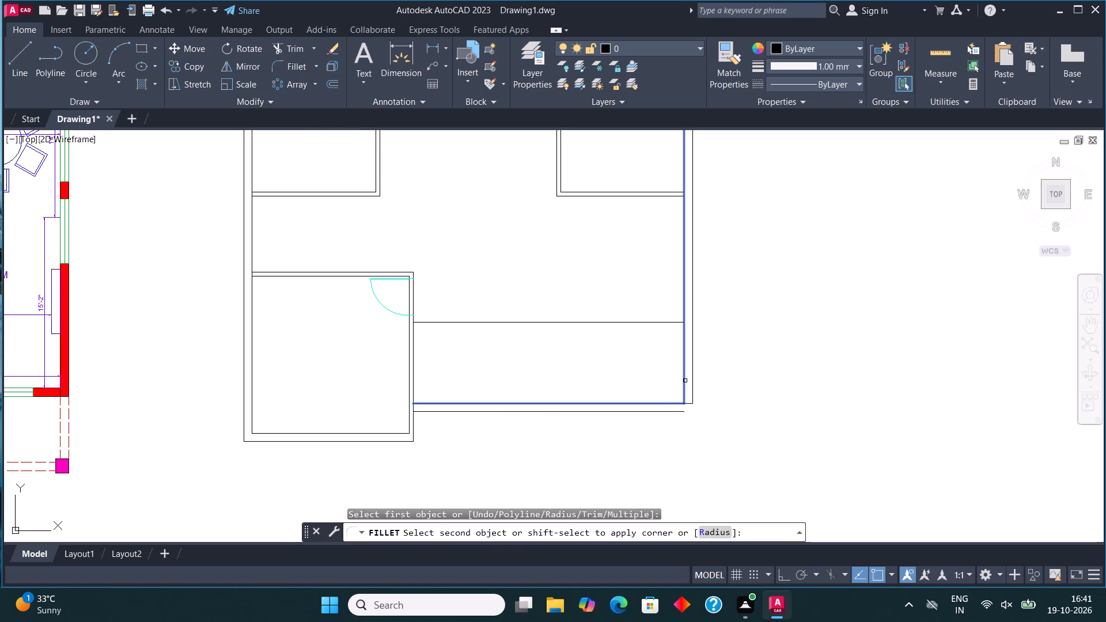
pyautogui.click(683, 377)
pyautogui.click(301, 62)
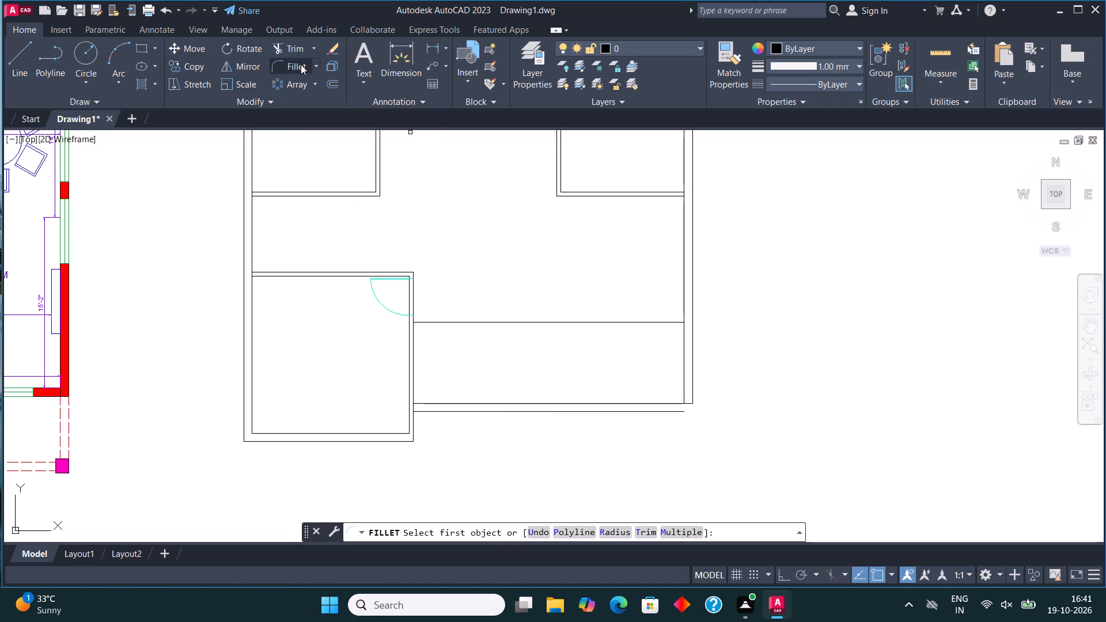
pyautogui.click(666, 416)
pyautogui.click(661, 411)
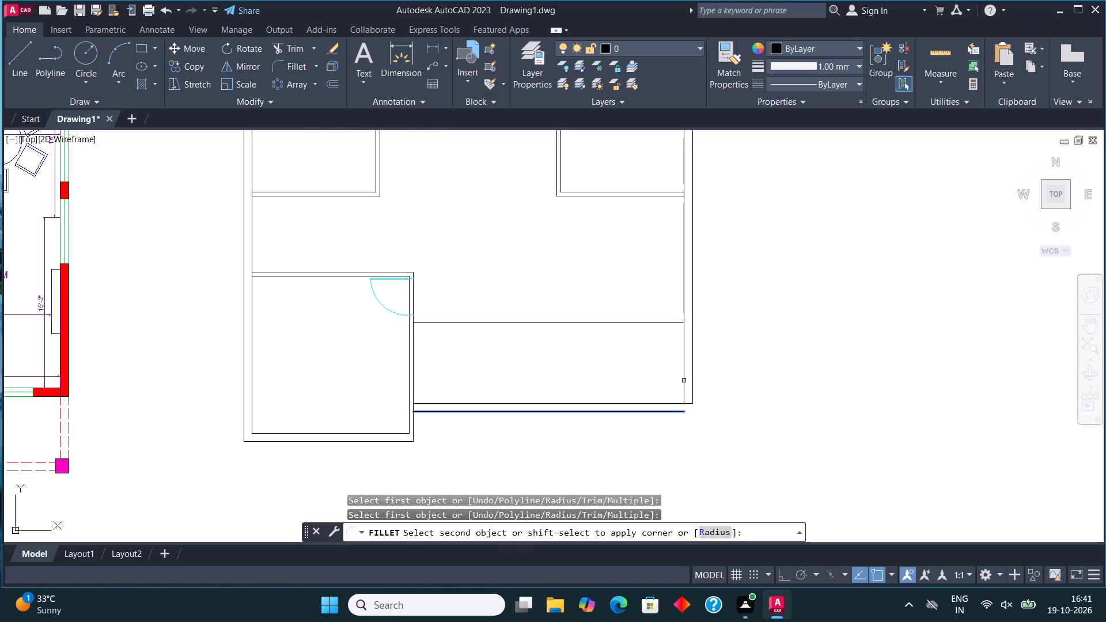
pyautogui.click(691, 366)
# Trim away the leftover line across the wall thickness at the southeast corner.
pyautogui.click(296, 45)
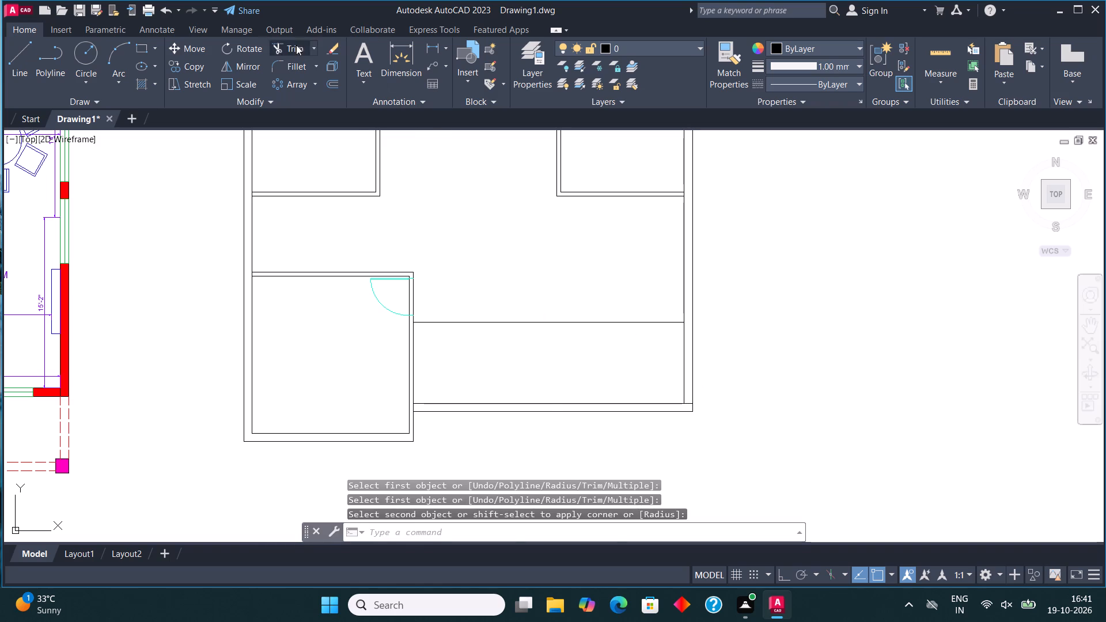
pyautogui.scroll(1, 700, 405)
pyautogui.click(679, 406)
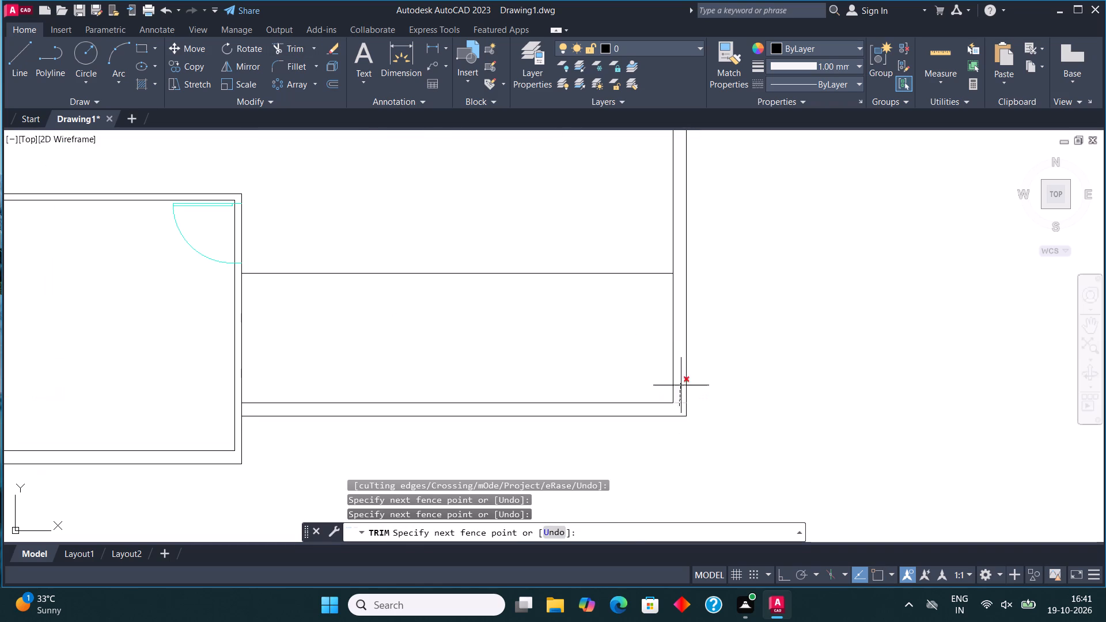
pyautogui.click(682, 386)
pyautogui.scroll(-2, 658, 408)
pyautogui.moveTo(625, 395); pyautogui.dragTo(621, 431, button='middle')
pyautogui.press('Escape')
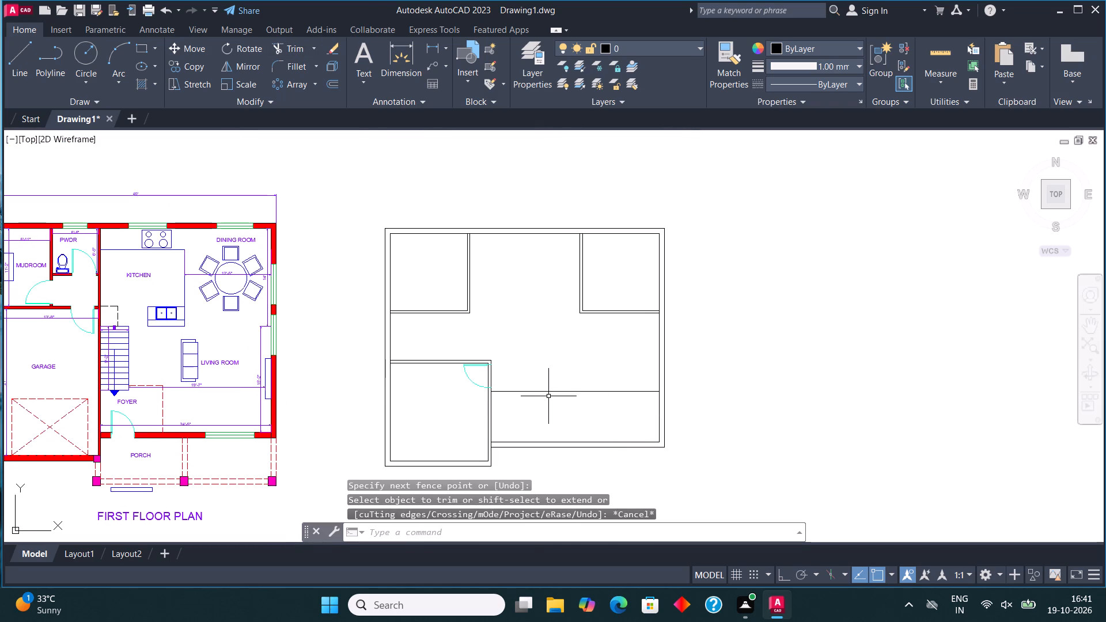
# Offset the horizontal partition line 4.5" north to give the partition its thickness.
pyautogui.click(522, 393)
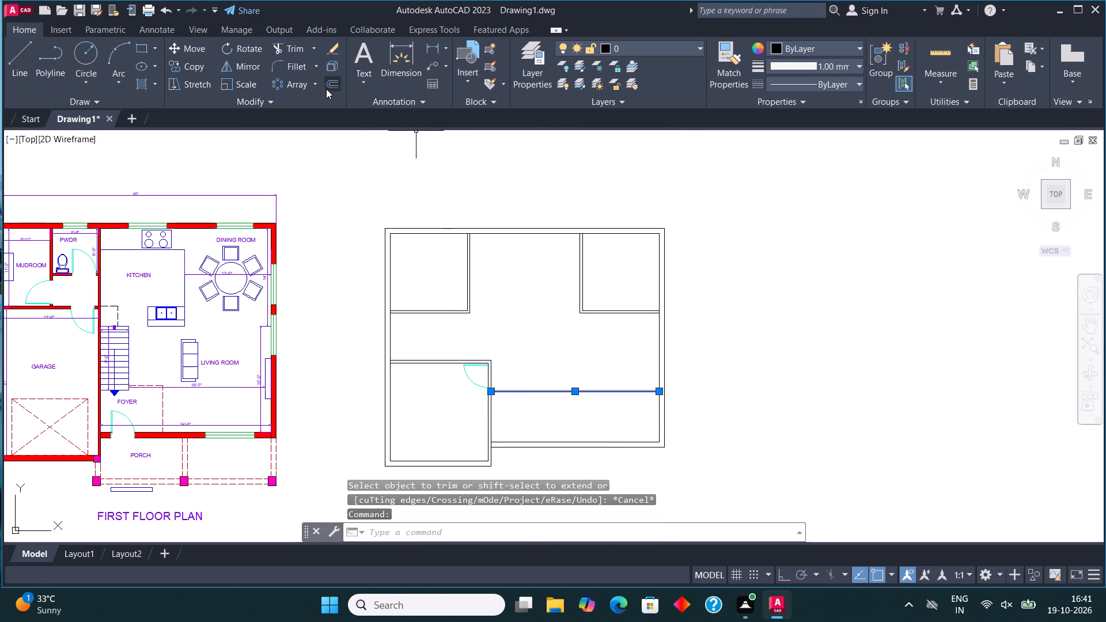
pyautogui.click(332, 82)
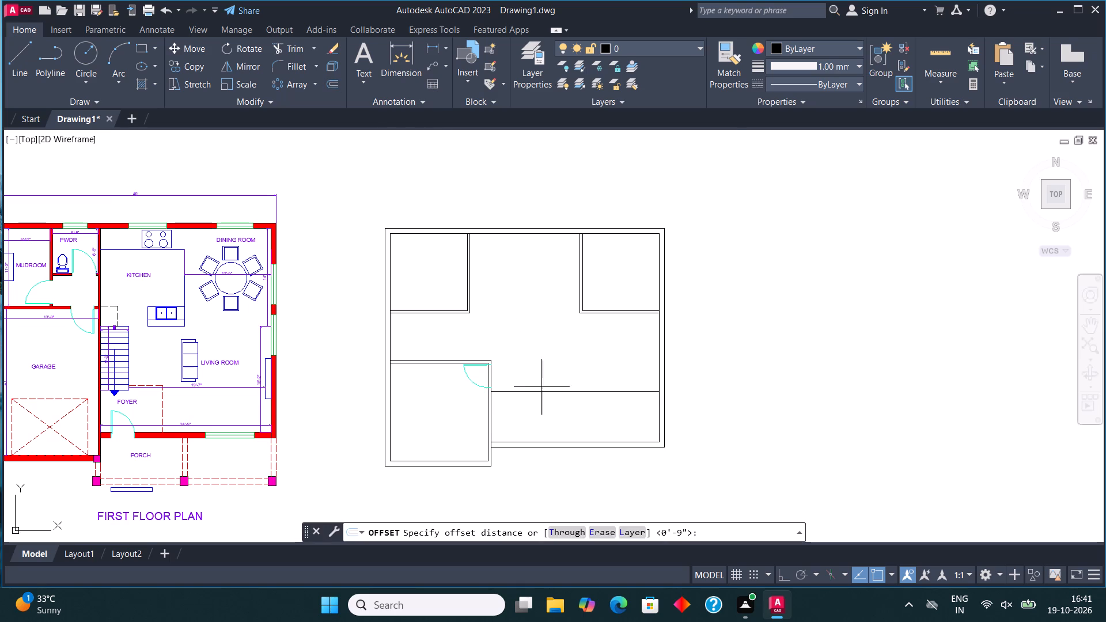
pyautogui.scroll(2, 545, 384)
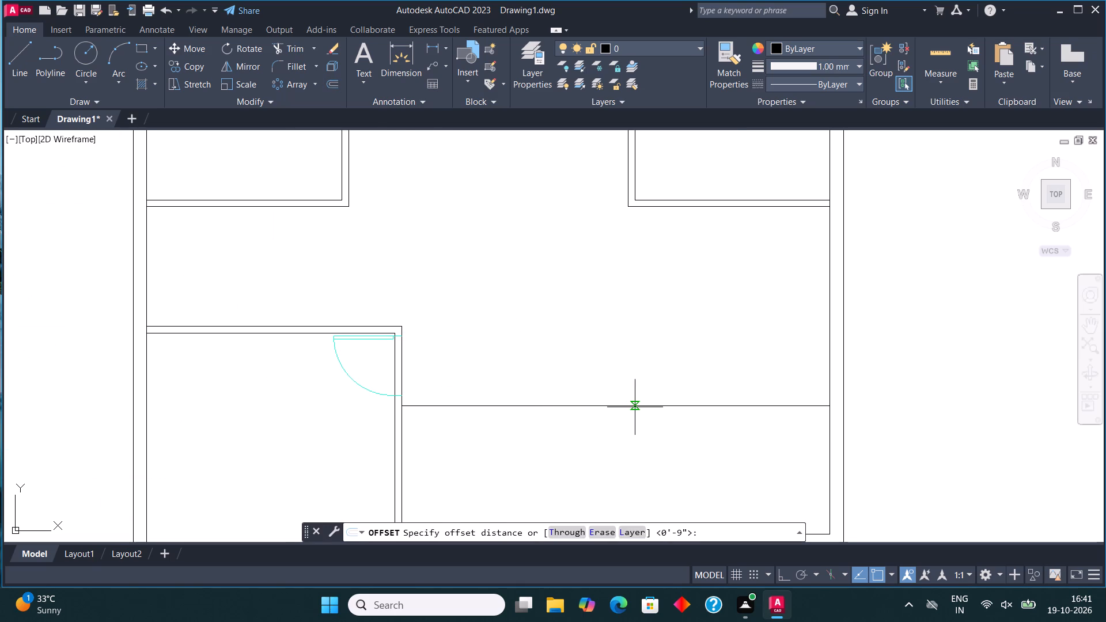
pyautogui.click(641, 407)
pyautogui.write('4.5"')
pyautogui.press('Return')
pyautogui.click(678, 295)
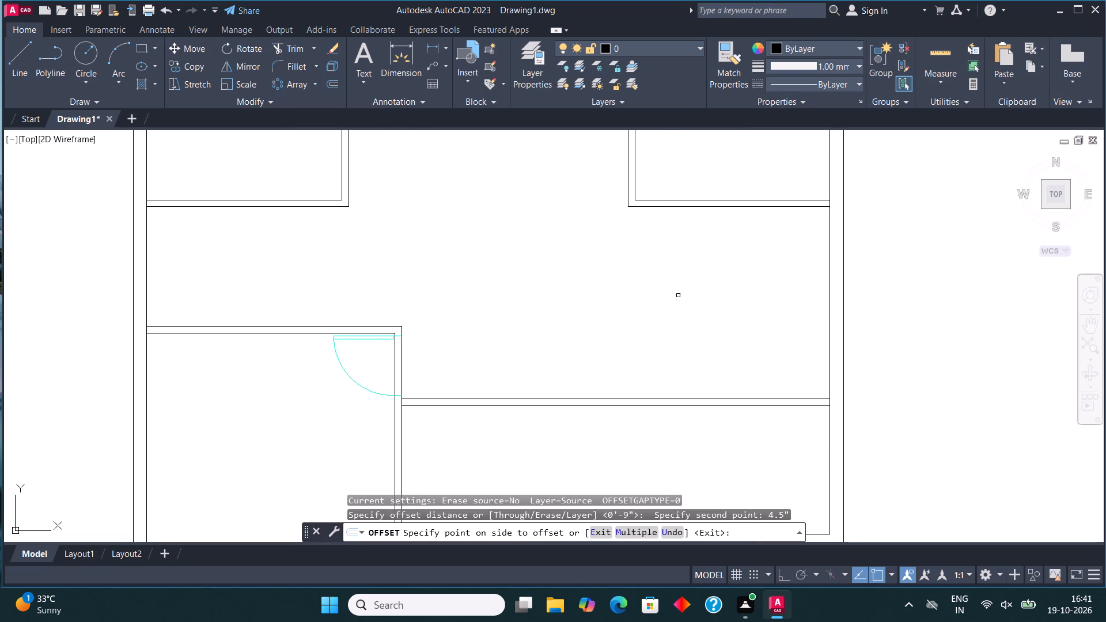
pyautogui.press('Escape')
# Move both lines of the horizontal partition slightly farther south along the southwest room's east wall.
pyautogui.moveTo(559, 446); pyautogui.dragTo(556, 441)
pyautogui.click(501, 350)
pyautogui.click(190, 51)
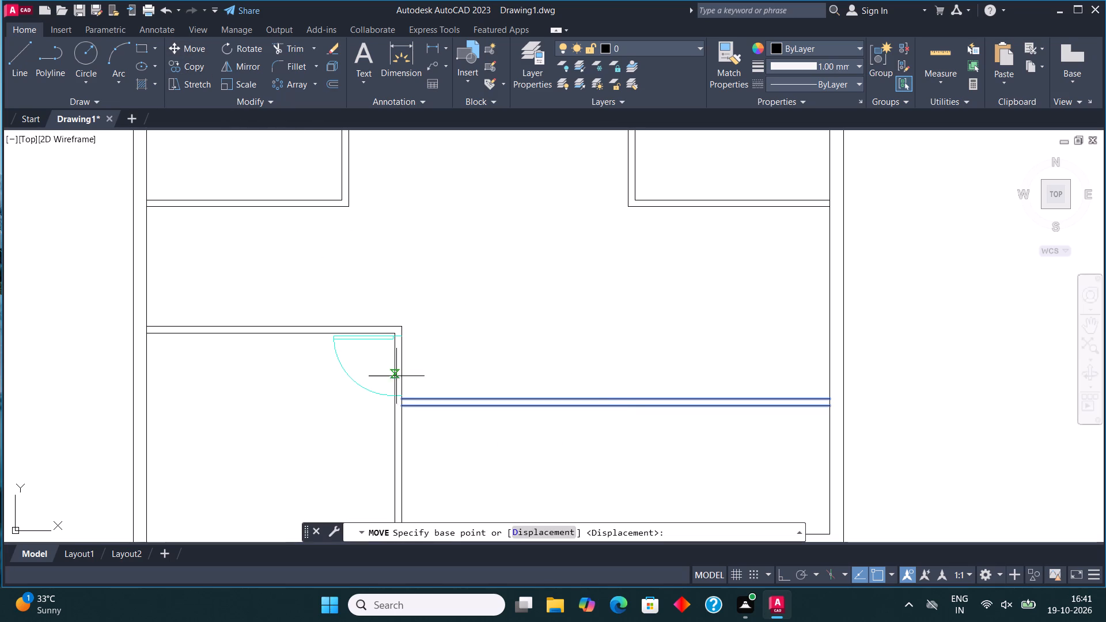
pyautogui.scroll(3, 406, 393)
pyautogui.click(378, 423)
pyautogui.click(379, 435)
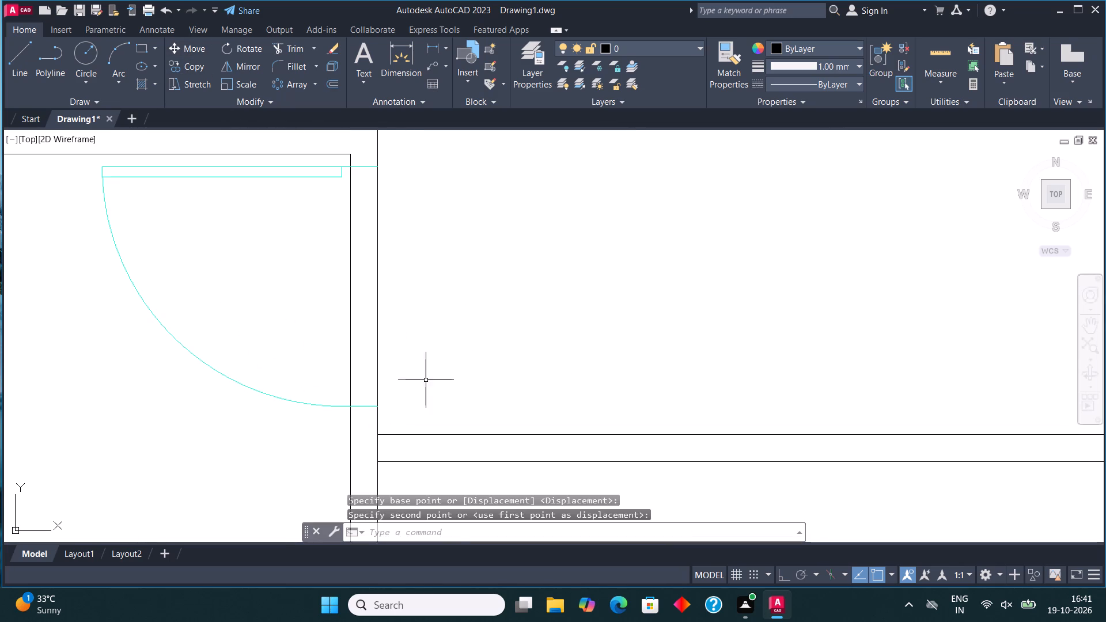
# Draw a line about 5' south from the partition's south face, continuing west to the southwest room's east wall, to outline a small room.
pyautogui.scroll(-4, 486, 334)
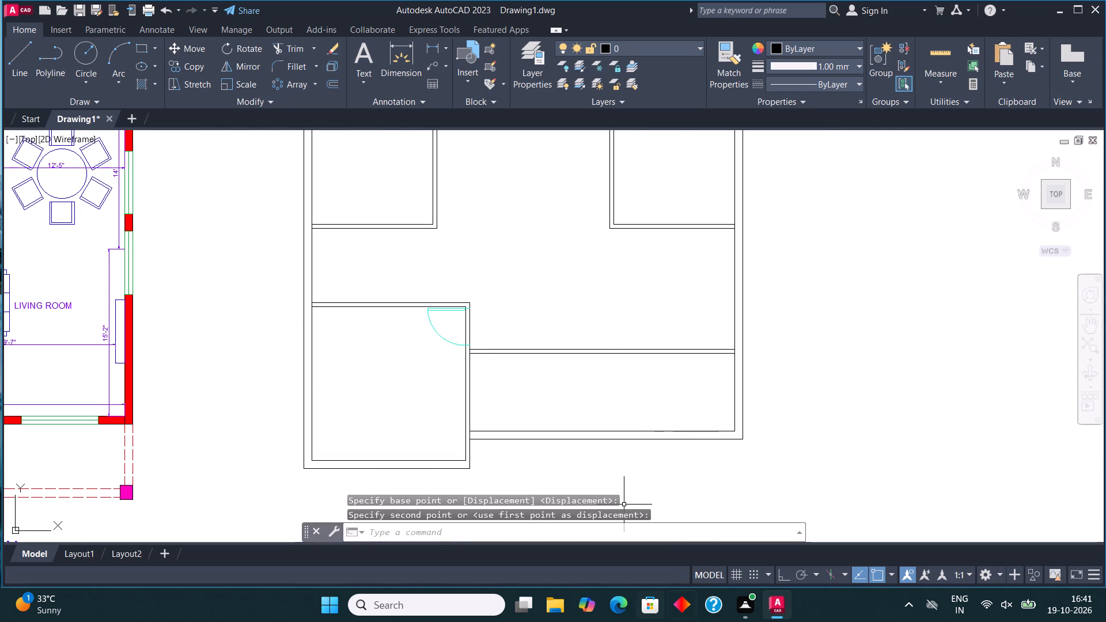
pyautogui.scroll(-1, 685, 602)
pyautogui.moveTo(543, 545); pyautogui.dragTo(510, 514, button='middle')
pyautogui.click(29, 70)
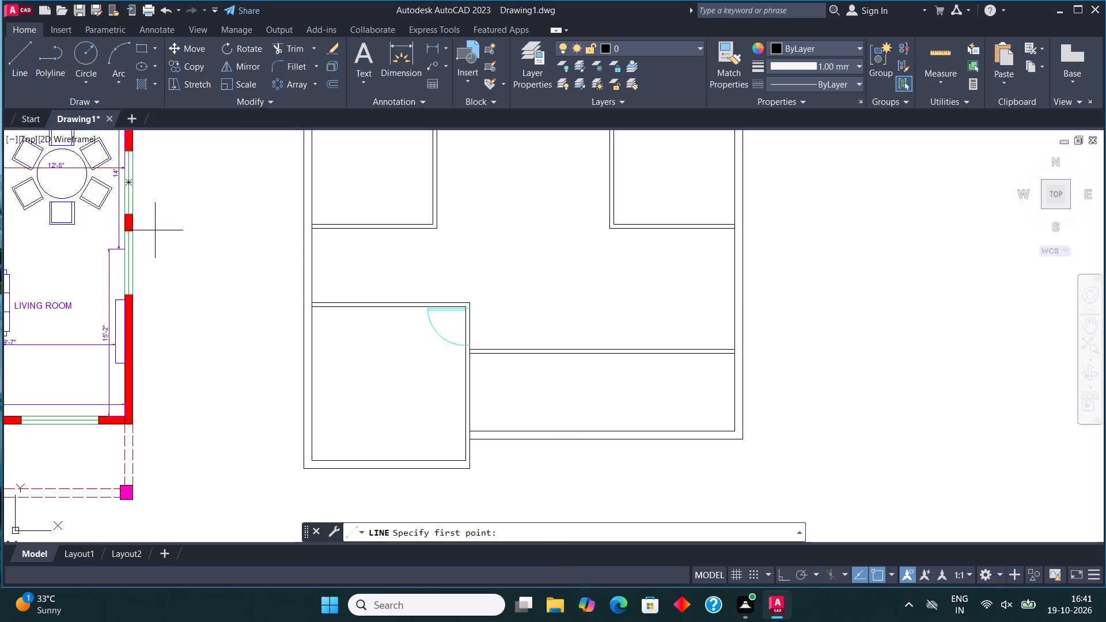
pyautogui.moveTo(138, 223); pyautogui.dragTo(110, 206, button='middle')
pyautogui.scroll(1, 571, 356)
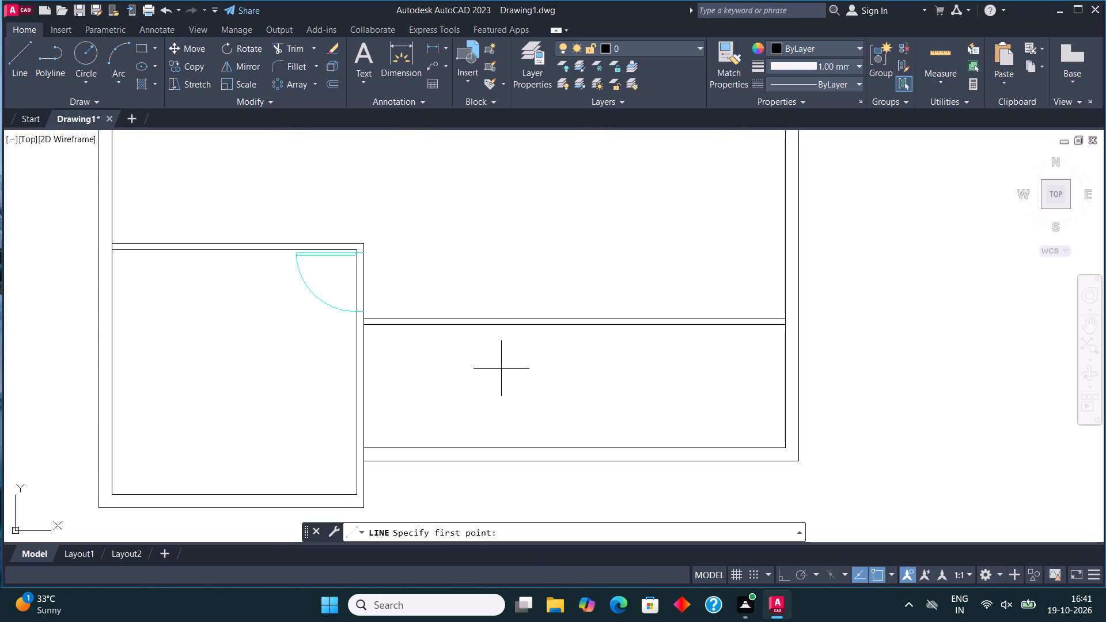
pyautogui.click(468, 325)
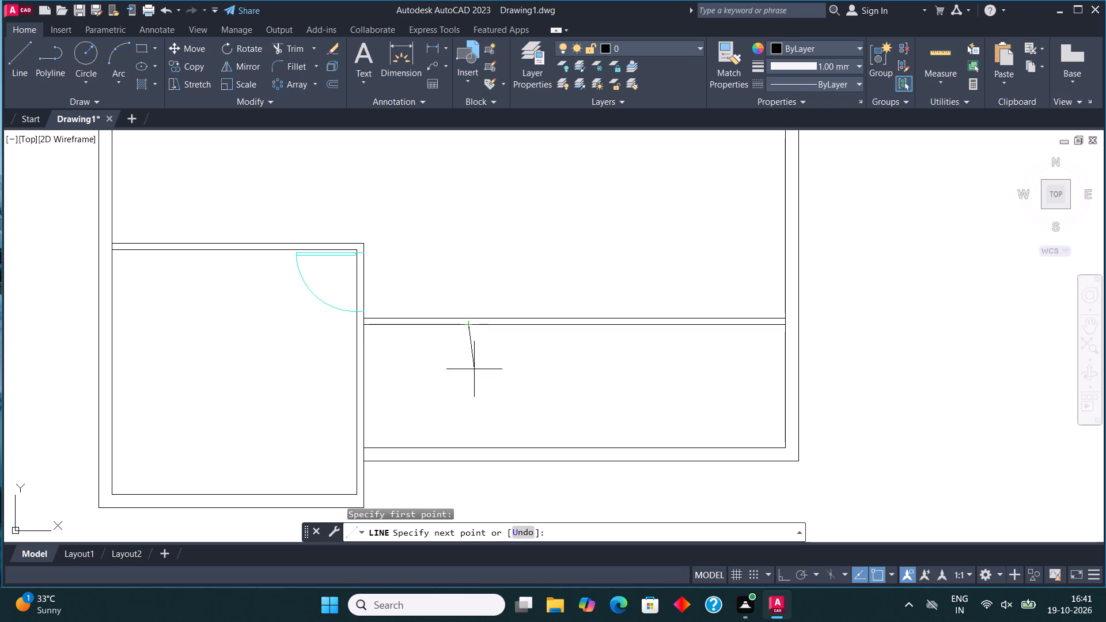
pyautogui.press('F8')
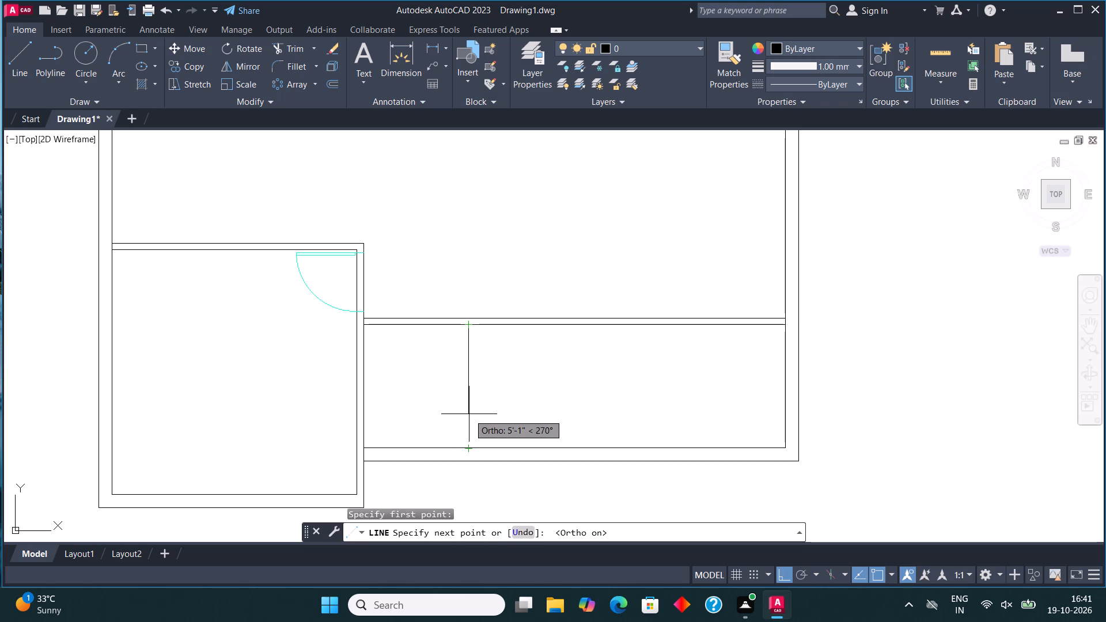
pyautogui.click(469, 411)
pyautogui.click(362, 405)
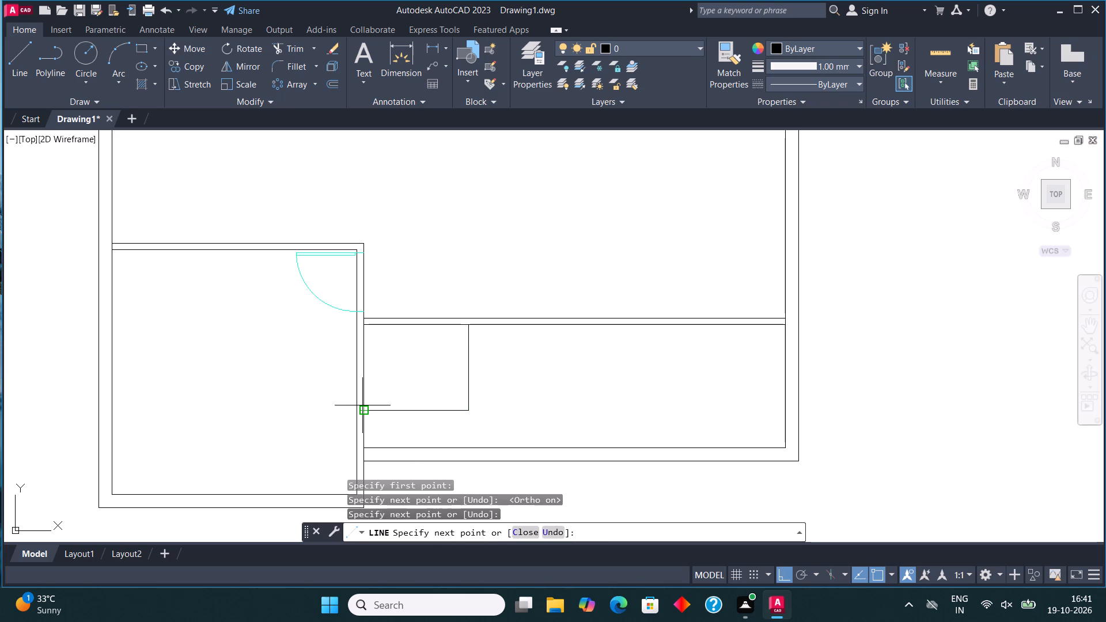
# Offset the east line of the small room outline 4.5" east to give that wall its thickness.
pyautogui.press('Escape')
pyautogui.click(471, 397)
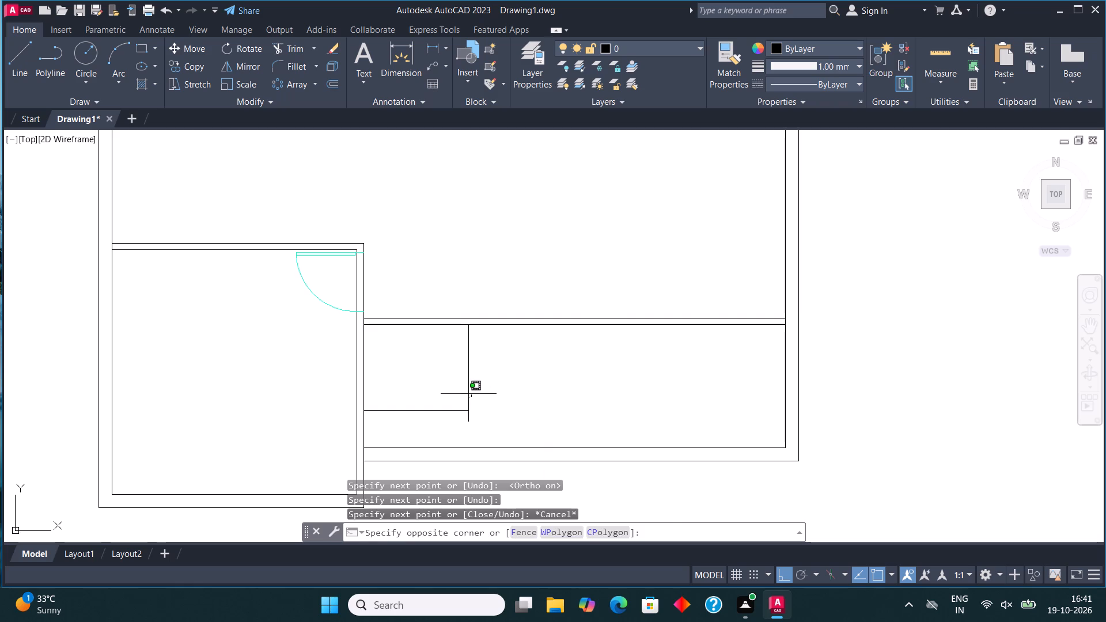
pyautogui.click(463, 377)
pyautogui.click(329, 83)
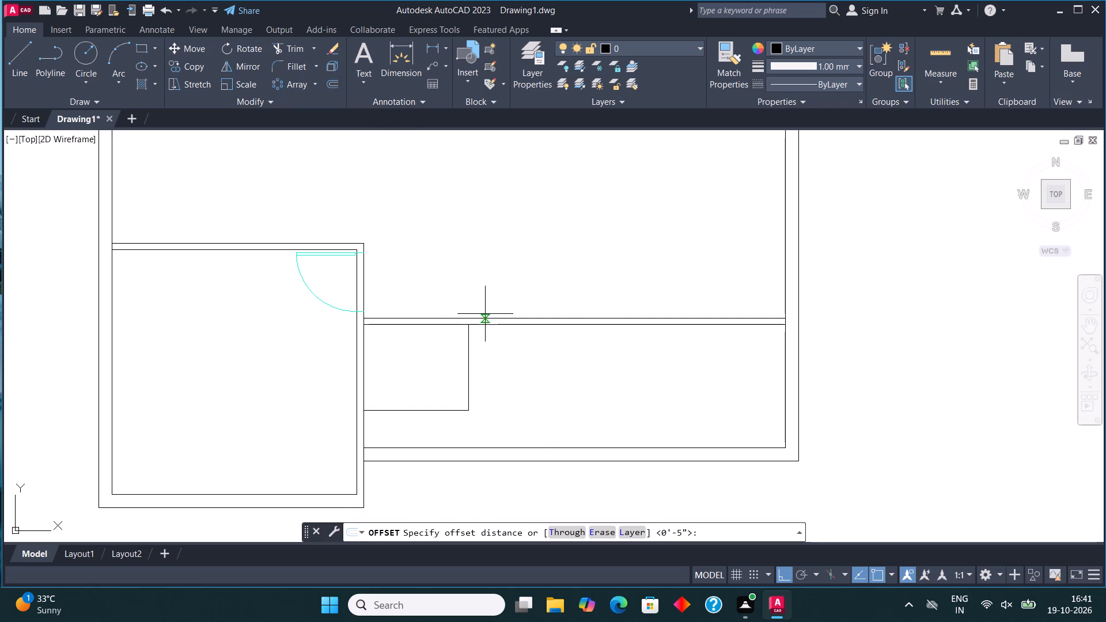
pyautogui.click(468, 358)
pyautogui.write('4.5"')
pyautogui.press('Return')
pyautogui.click(512, 367)
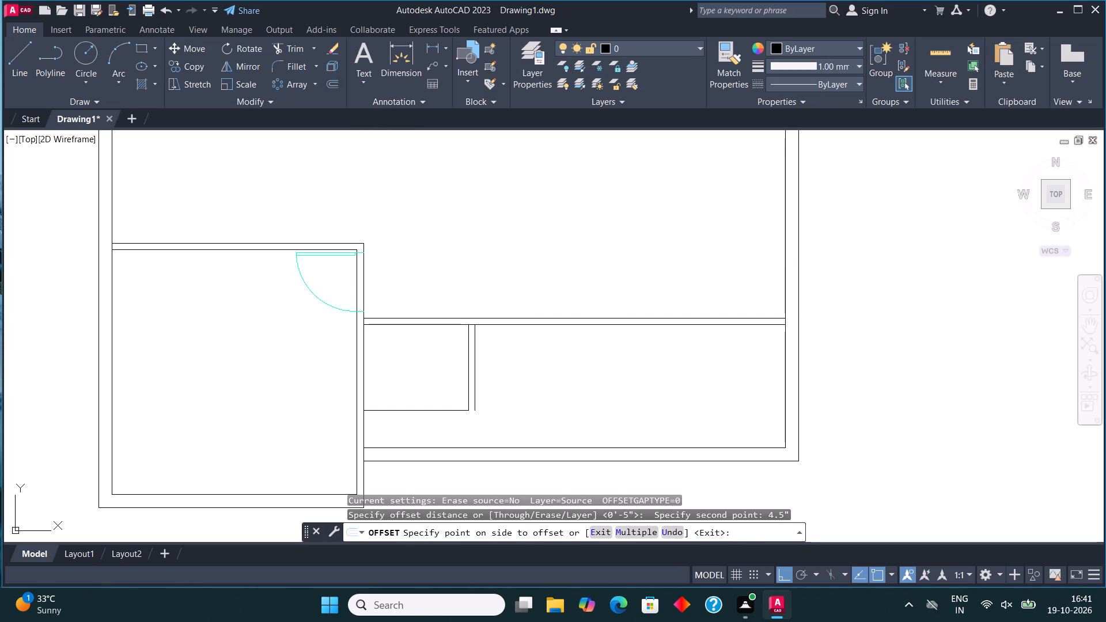
pyautogui.press('Escape')
# Outline a second small room with a line about 4' south from the partition's south face, continuing east to the exterior east wall.
pyautogui.click(17, 43)
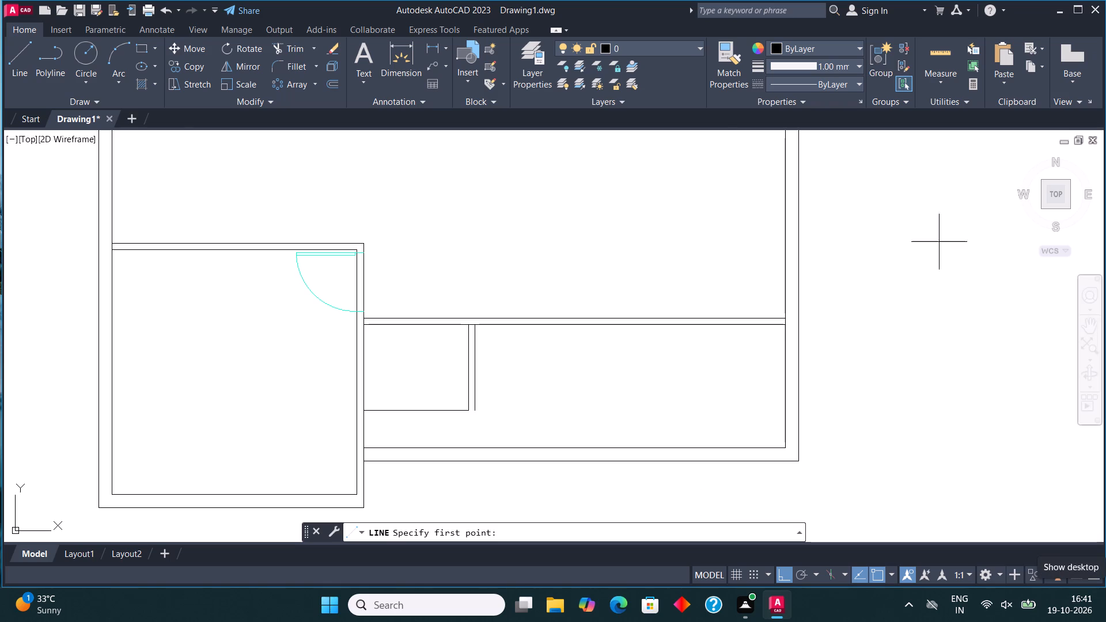
pyautogui.click(690, 323)
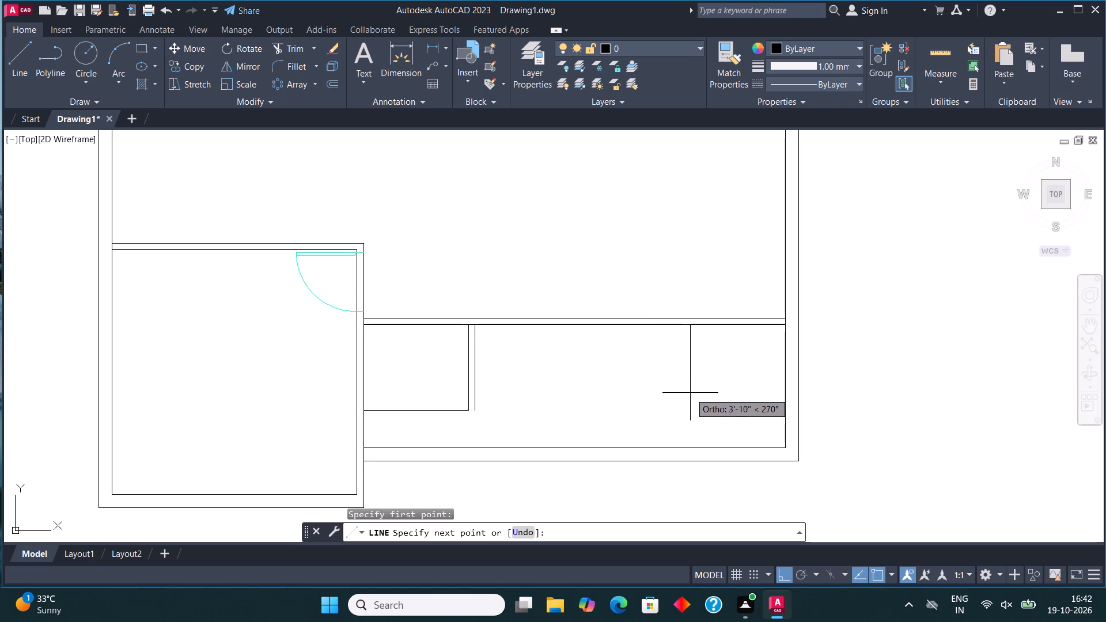
pyautogui.click(690, 396)
pyautogui.click(788, 399)
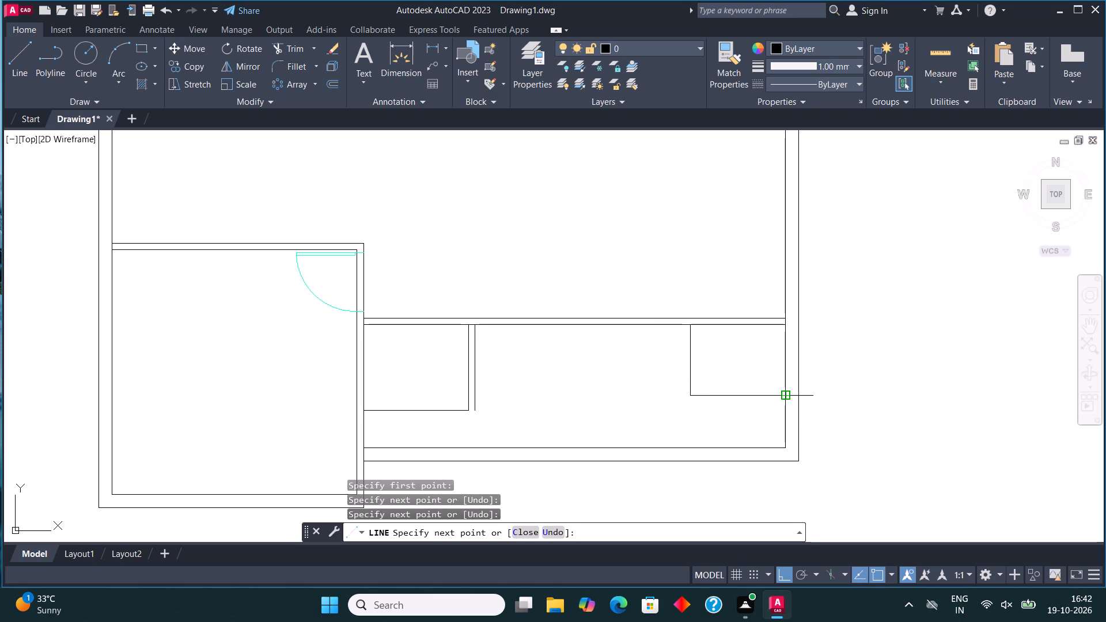
pyautogui.press('Escape')
# Offset the west line of the small room by the east wall 4.5" west.
pyautogui.click(714, 391)
pyautogui.moveTo(669, 367); pyautogui.dragTo(660, 361)
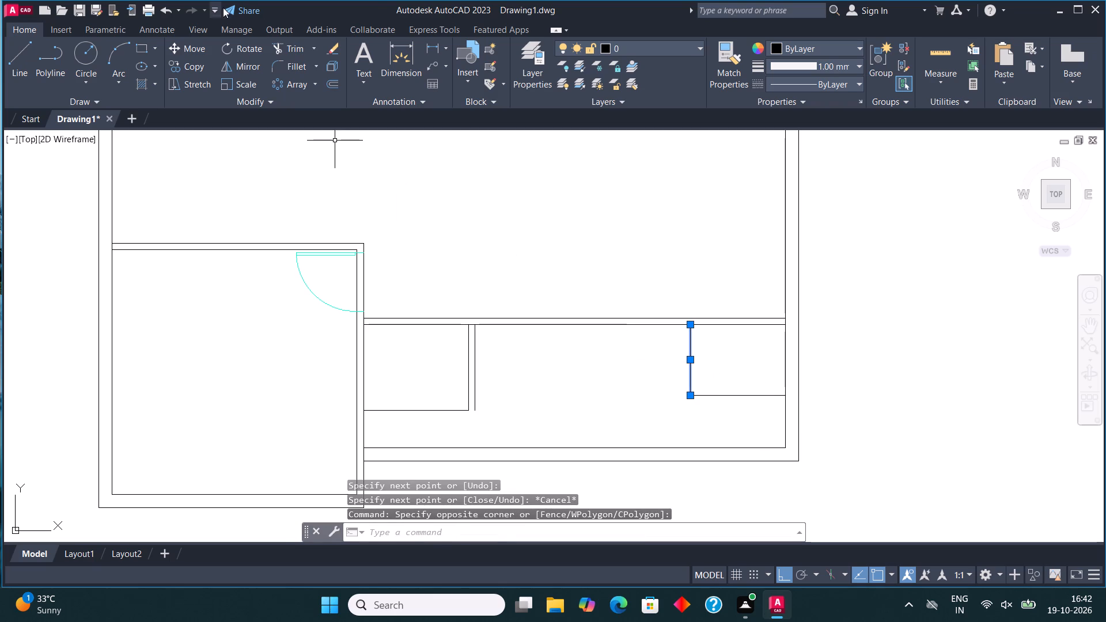
pyautogui.click(328, 81)
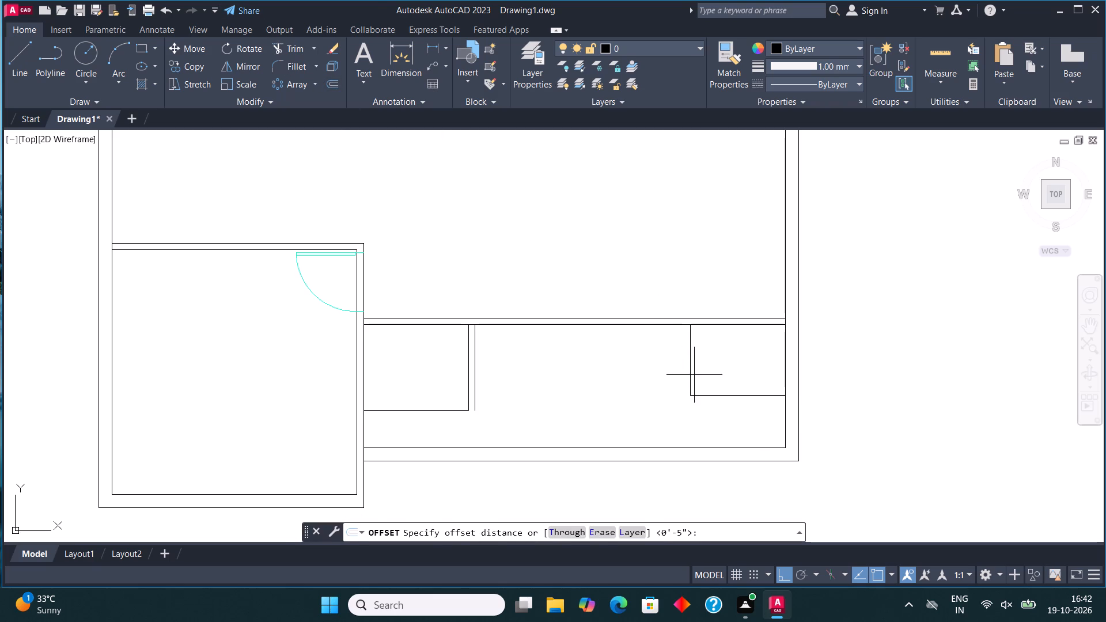
pyautogui.click(693, 365)
pyautogui.write('4.5"')
pyautogui.press('Return')
pyautogui.click(574, 351)
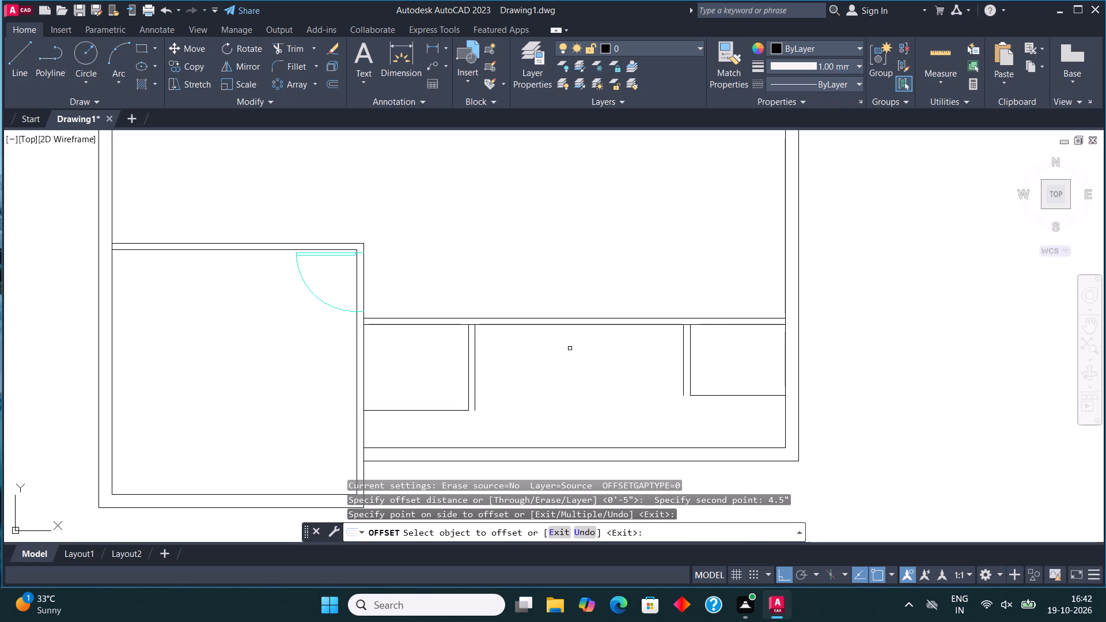
# Offset the south line of the small room by the east wall 4.5" to the north and 4.5" to the south.
pyautogui.click(749, 395)
pyautogui.click(749, 401)
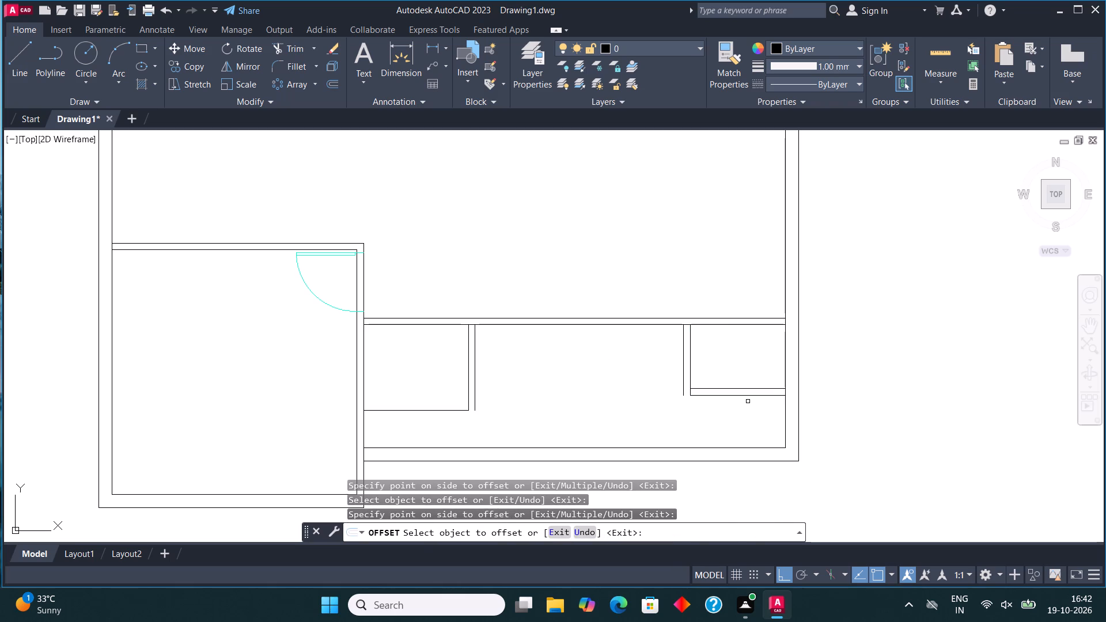
pyautogui.click(743, 395)
pyautogui.click(743, 409)
# Offset the south line of the small room beside the southwest room 4.5" south.
pyautogui.click(405, 405)
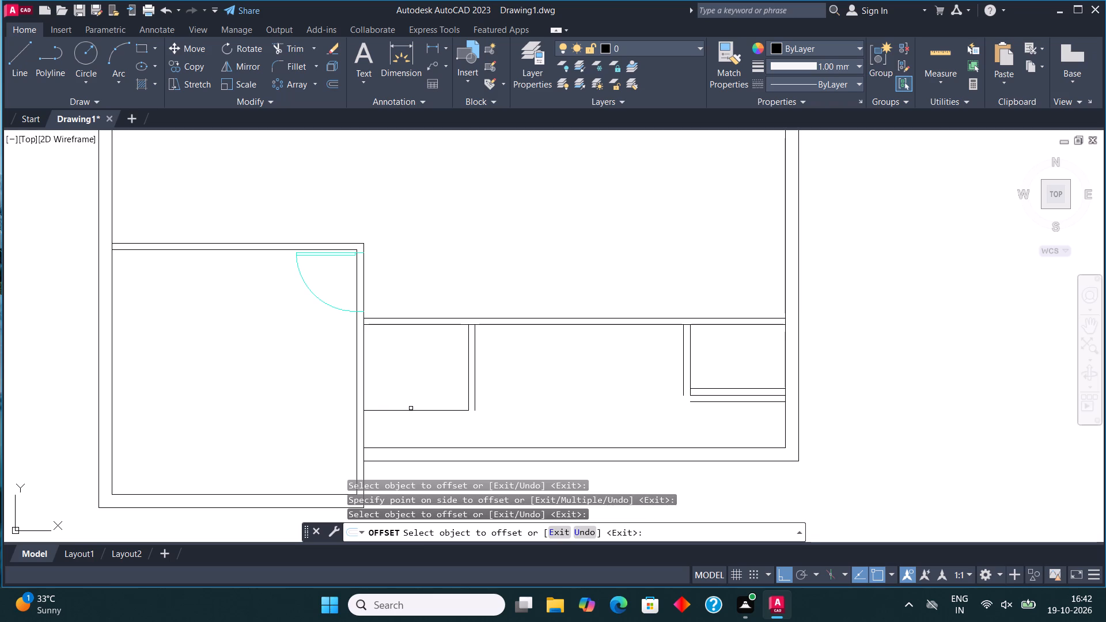
pyautogui.click(413, 411)
pyautogui.click(414, 426)
pyautogui.press('Escape')
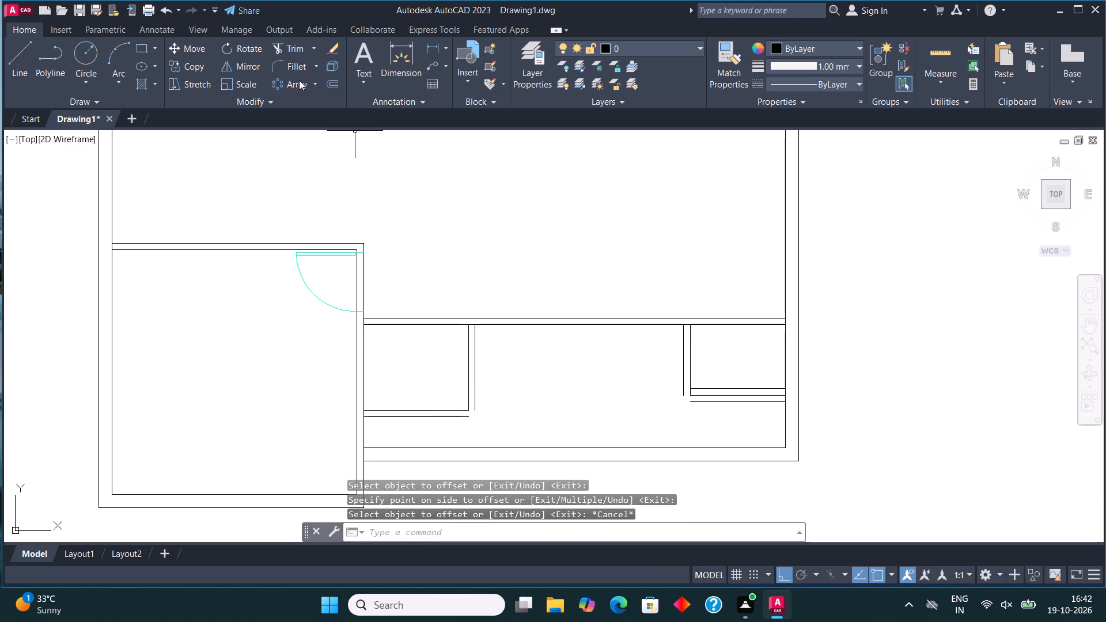
# Fillet the outer wall lines into a sharp southeast corner on the small room beside the southwest room.
pyautogui.click(281, 59)
pyautogui.click(460, 417)
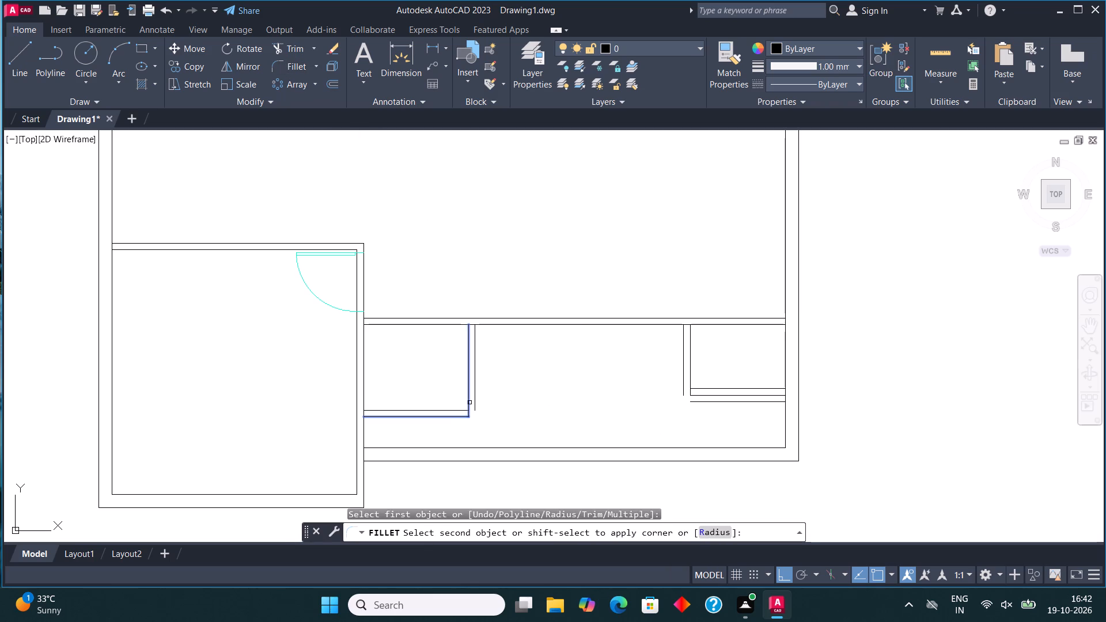
pyautogui.click(473, 395)
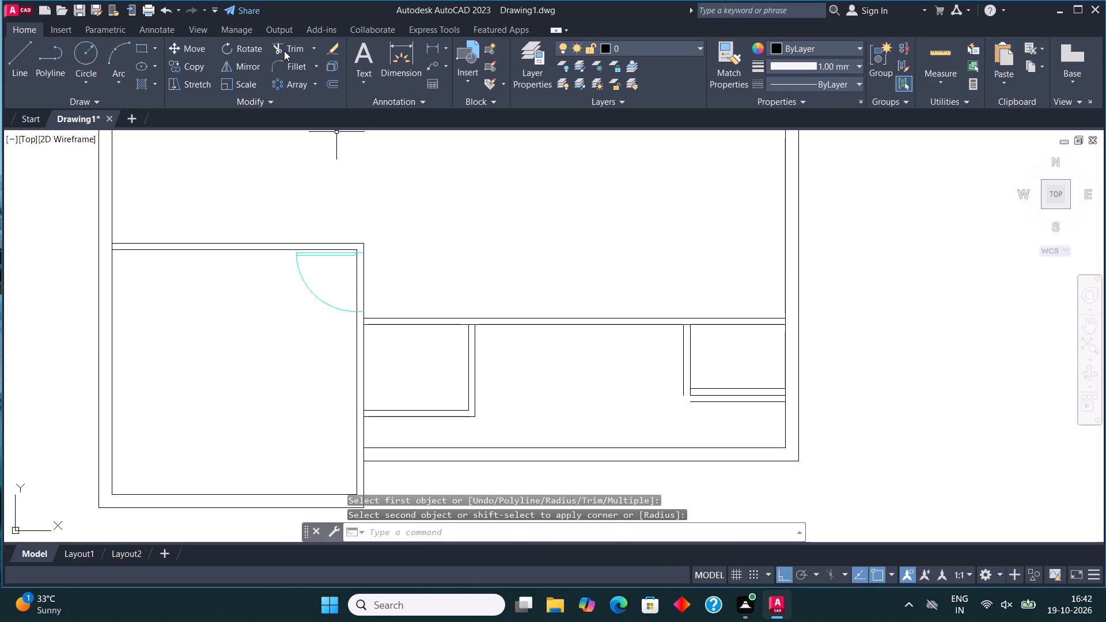
# Trim away the extra offset line inside the small room by the east wall.
pyautogui.click(284, 50)
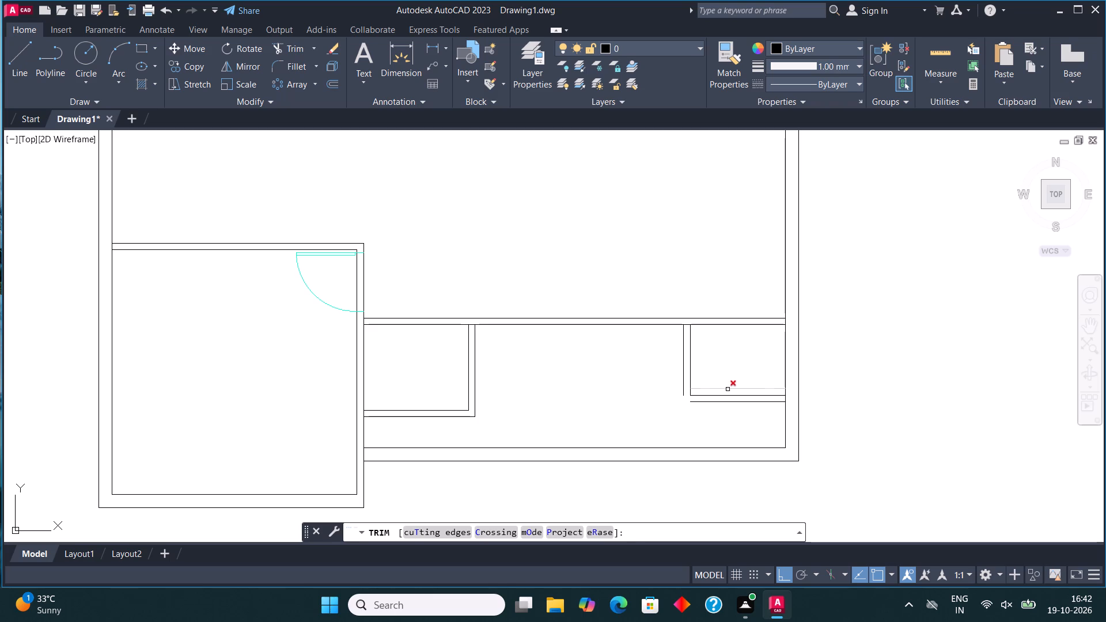
pyautogui.click(729, 389)
pyautogui.press('Escape')
# Fillet the outer wall lines into a sharp southwest corner on the small room by the east wall.
pyautogui.click(299, 65)
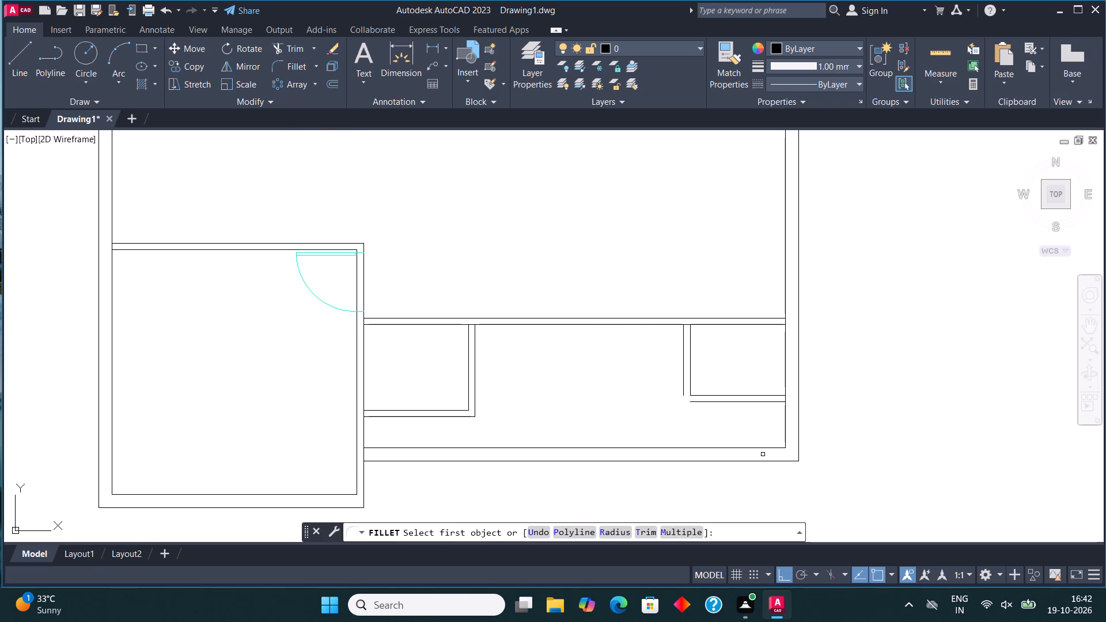
pyautogui.click(683, 380)
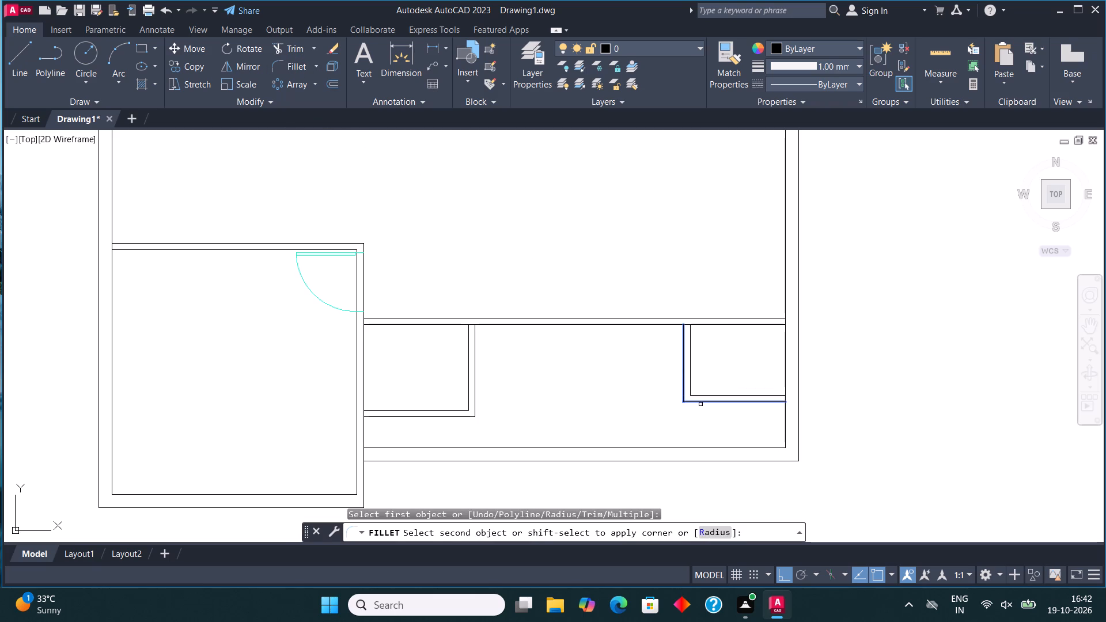
pyautogui.click(700, 404)
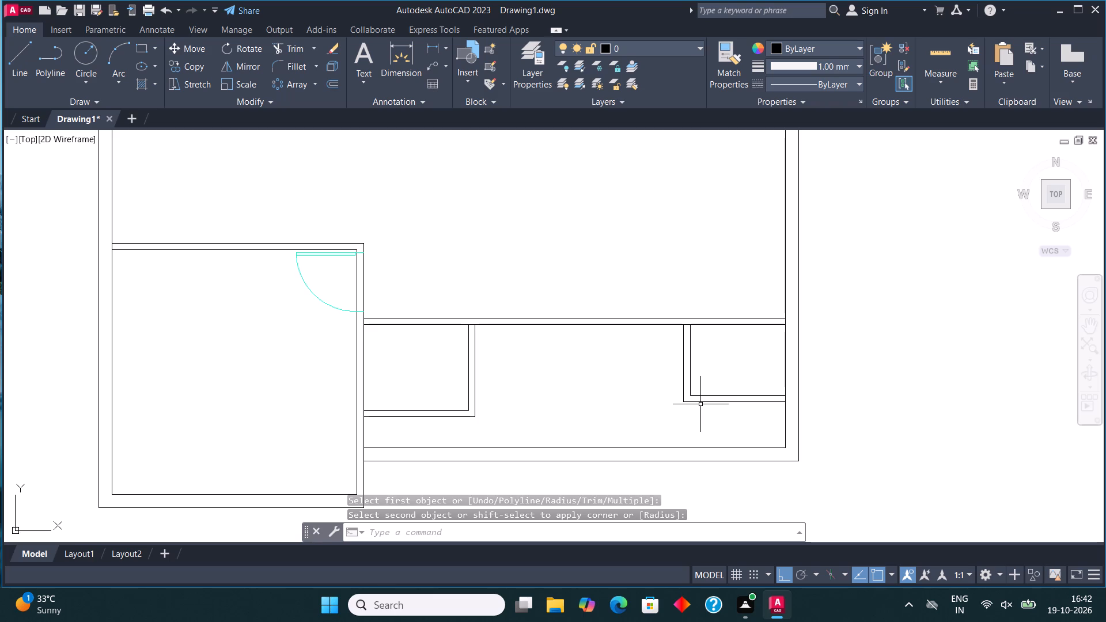
# Draw two lines continuing both faces of the east small room's west wall south to the inner face of the south wall.
pyautogui.scroll(-1, 700, 405)
pyautogui.moveTo(709, 391); pyautogui.dragTo(705, 362, button='middle')
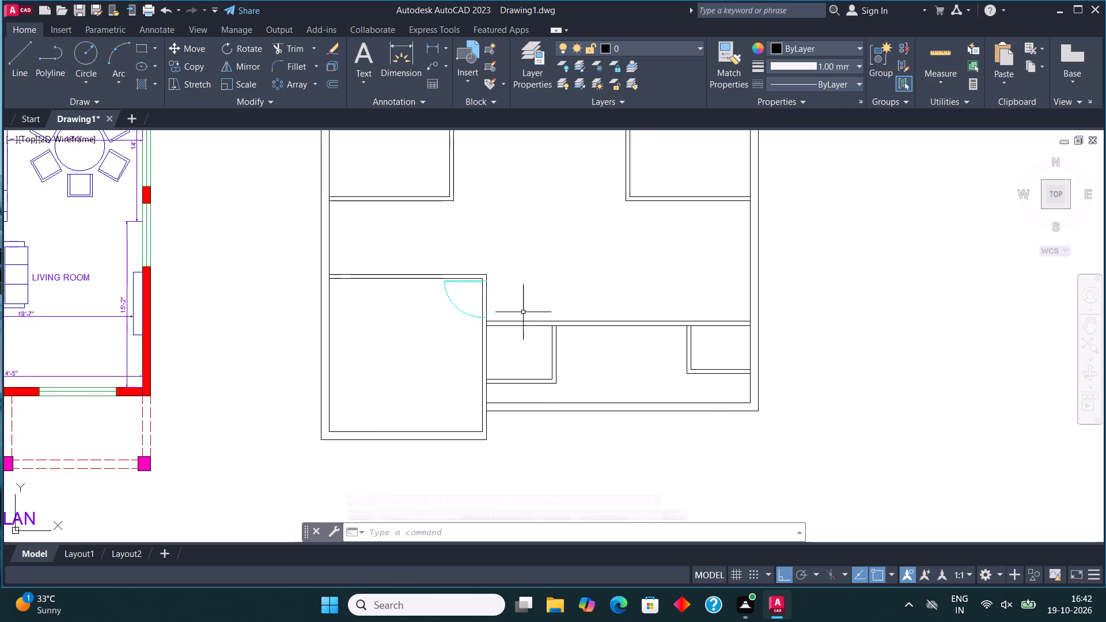
pyautogui.click(17, 57)
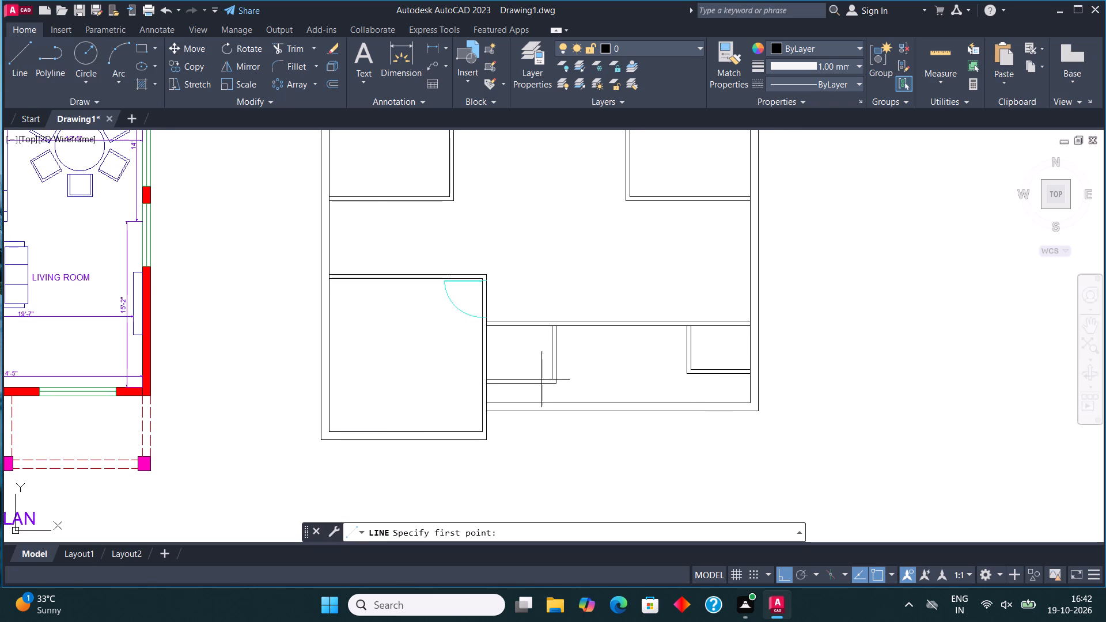
pyautogui.scroll(2, 692, 403)
pyautogui.click(675, 329)
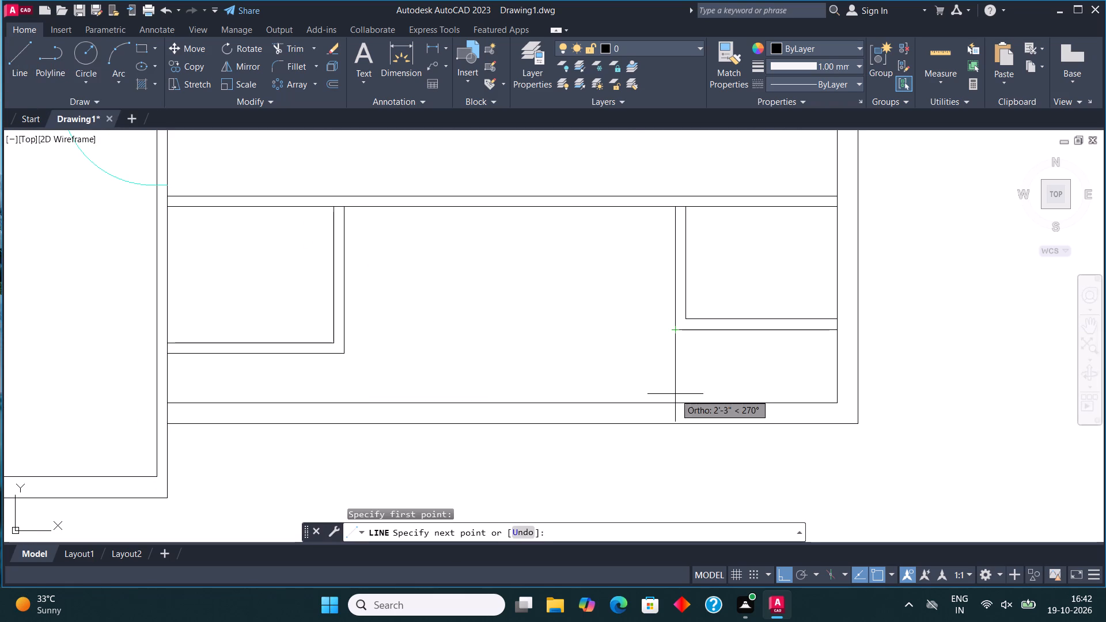
pyautogui.click(675, 401)
pyautogui.click(20, 56)
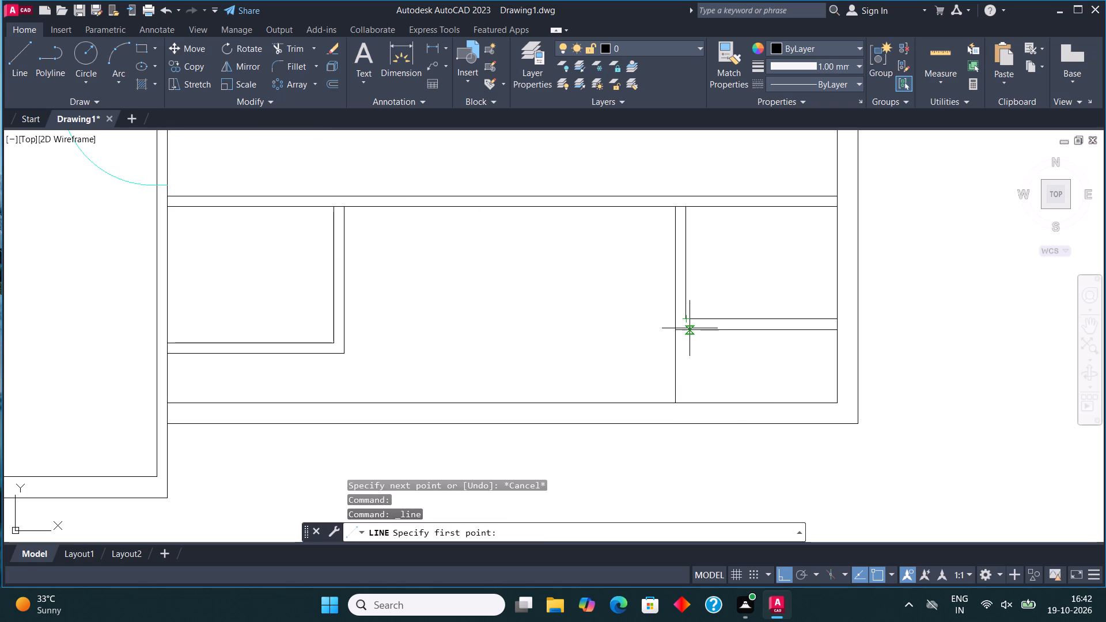
pyautogui.scroll(3, 688, 324)
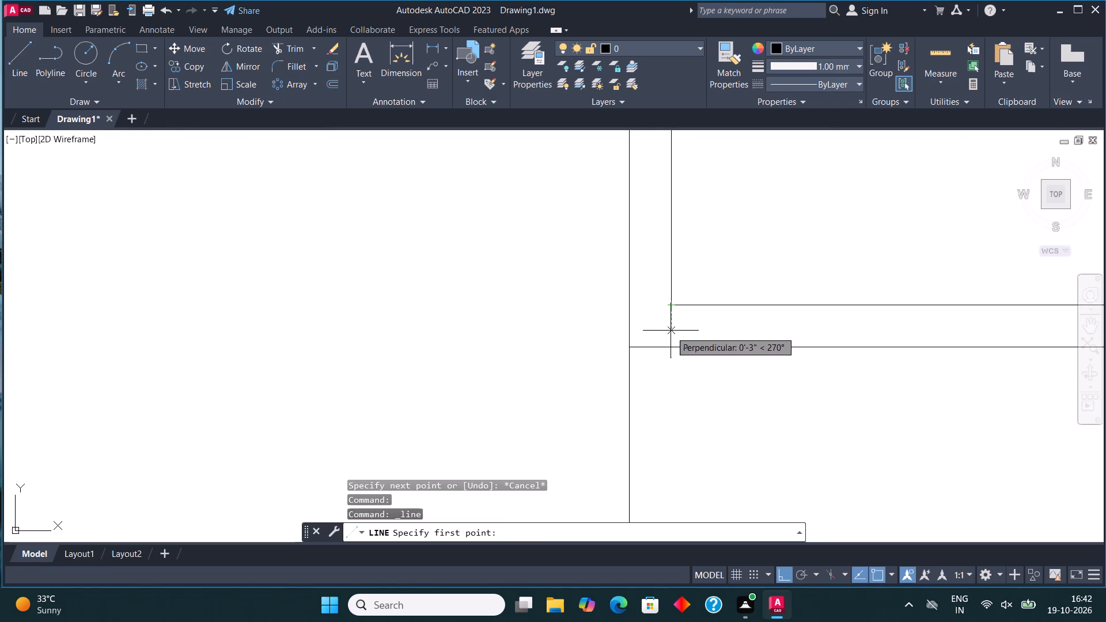
pyautogui.click(671, 345)
pyautogui.click(669, 524)
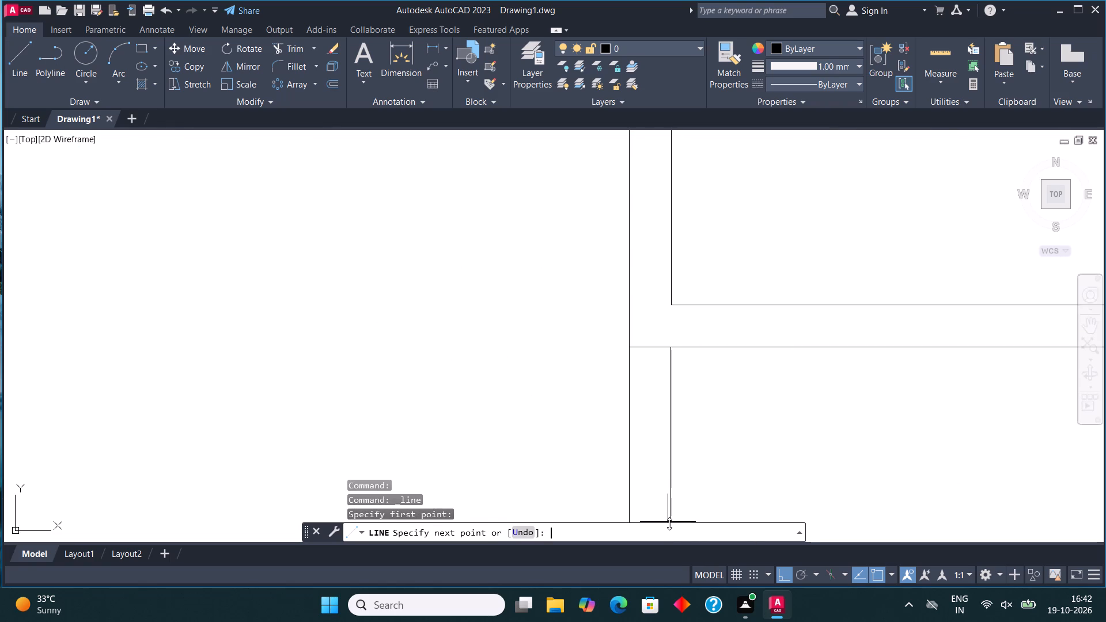
pyautogui.scroll(-4, 654, 433)
pyautogui.scroll(2, 665, 466)
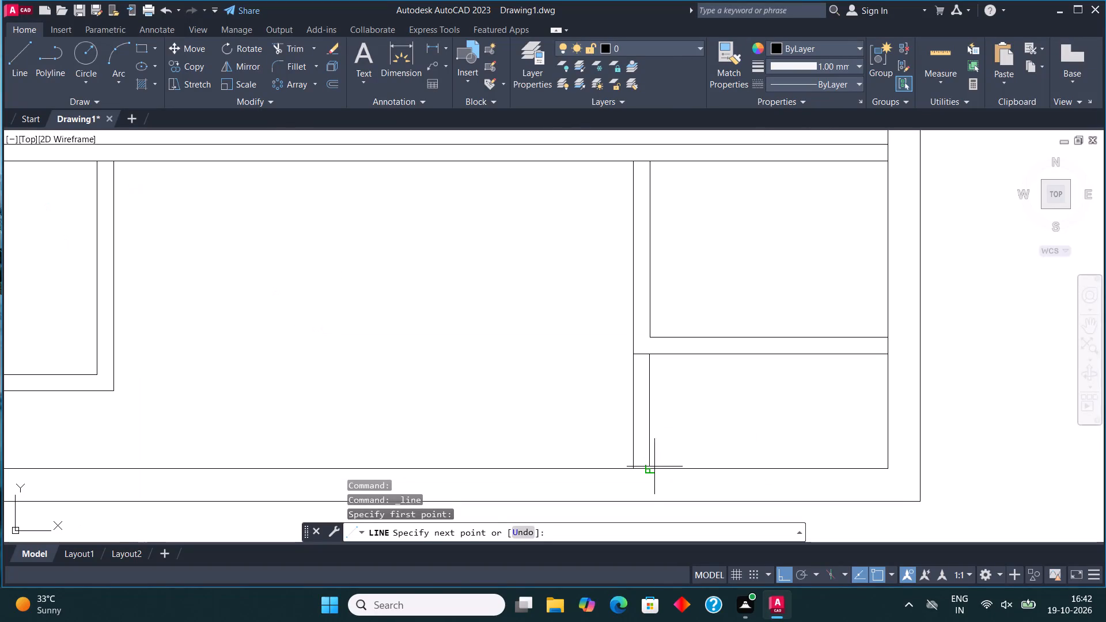
pyautogui.click(652, 466)
pyautogui.press('Escape')
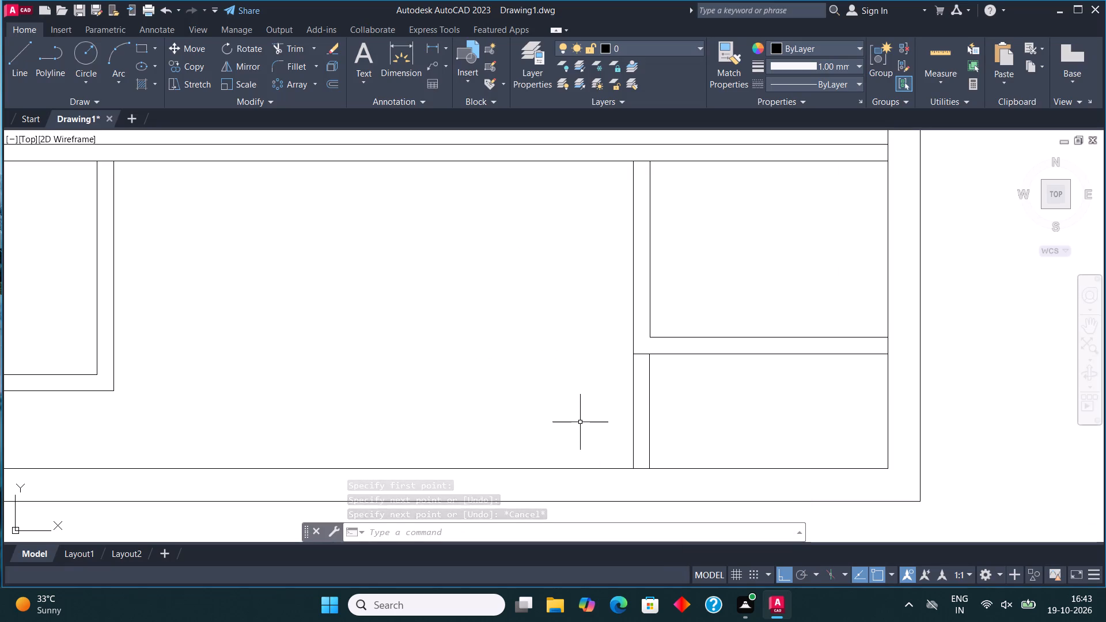
# Draw short lines across the southwest room's east wall, level with the small room's south face and the south wall's inner face.
pyautogui.scroll(-2, 580, 422)
pyautogui.moveTo(585, 428); pyautogui.dragTo(616, 404, button='middle')
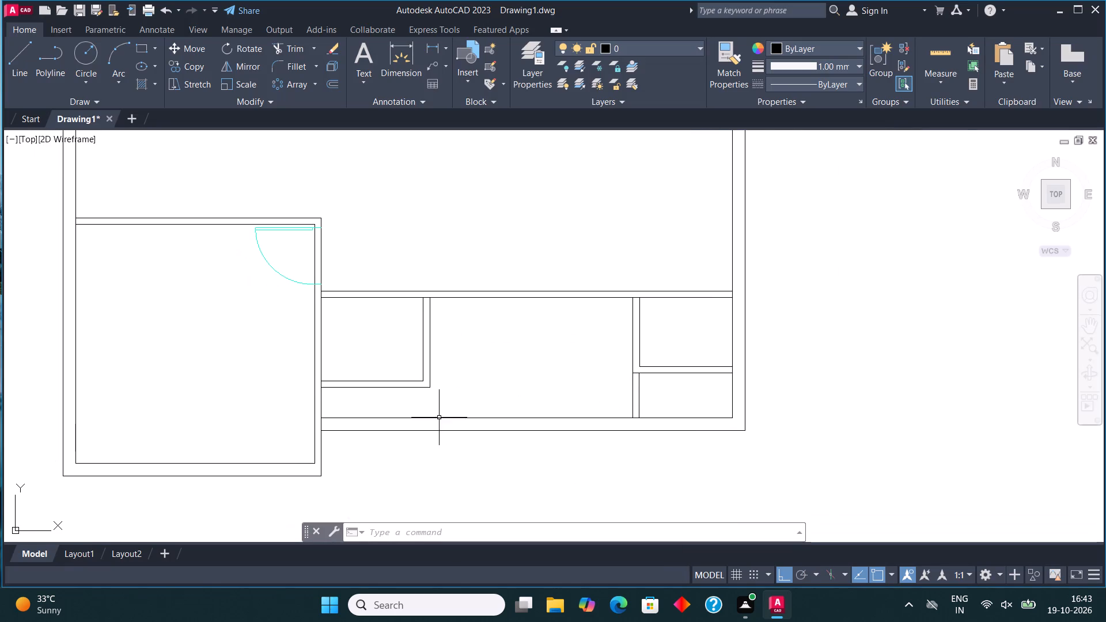
pyautogui.scroll(1, 369, 424)
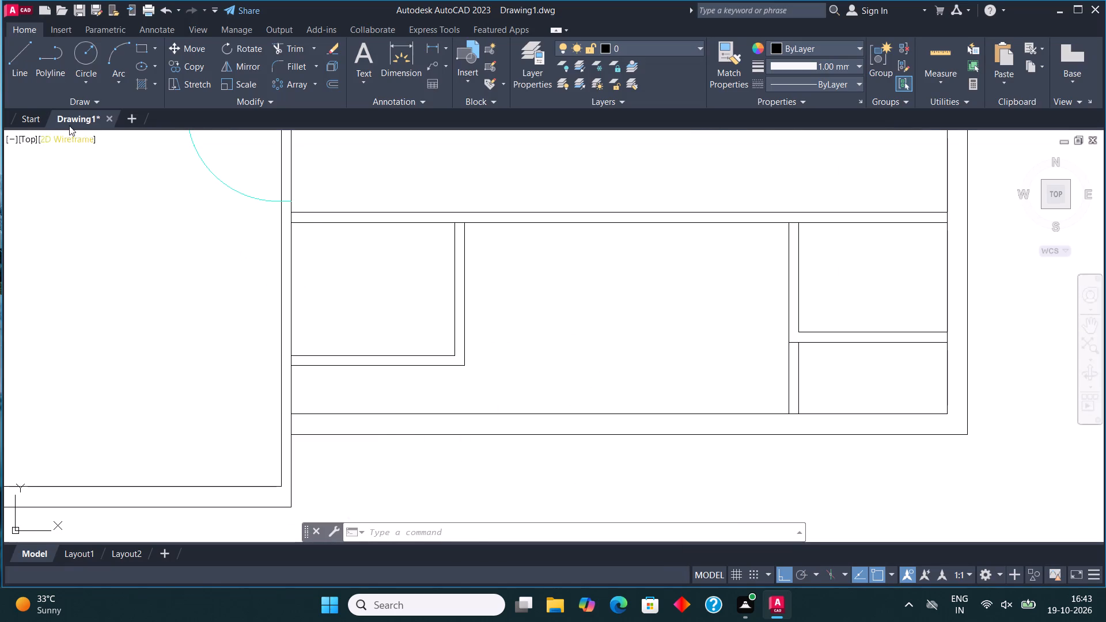
pyautogui.click(18, 59)
pyautogui.scroll(2, 259, 353)
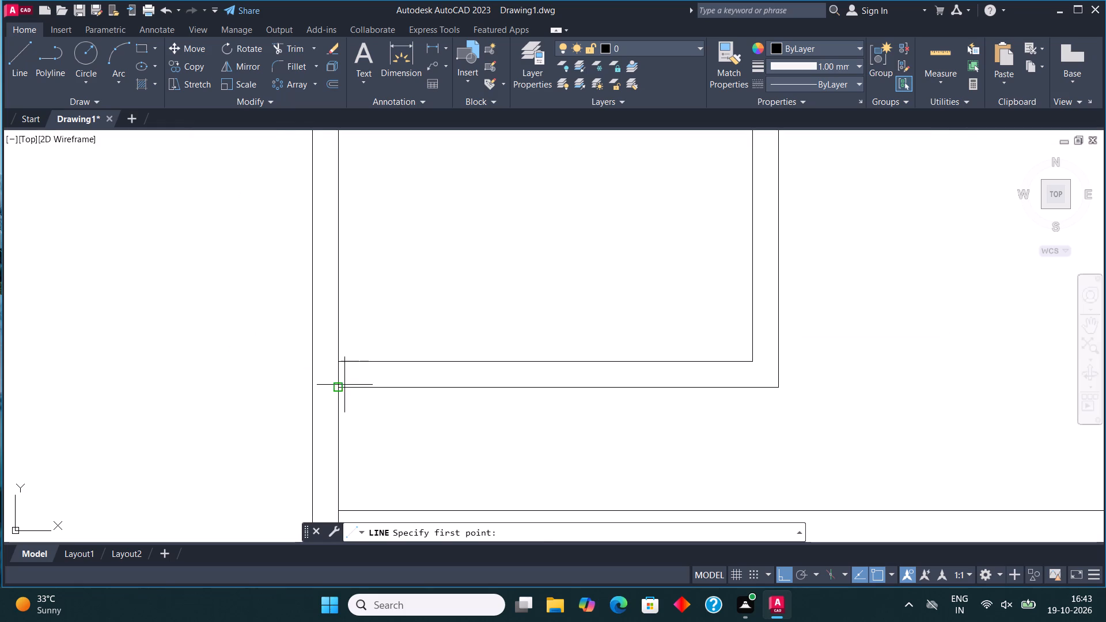
pyautogui.click(340, 385)
pyautogui.click(310, 388)
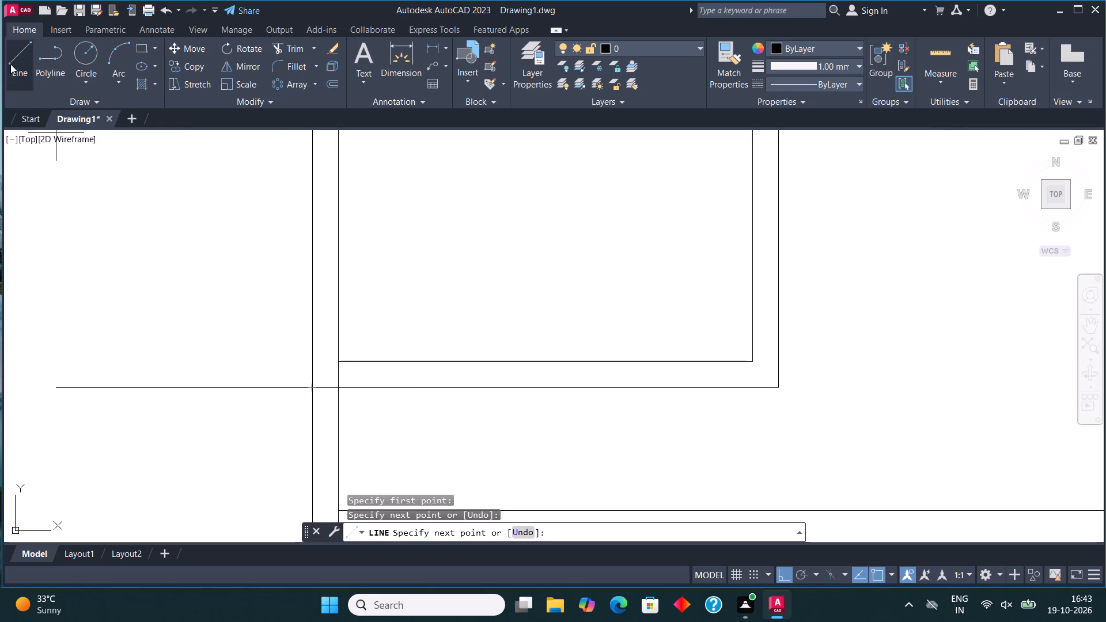
pyautogui.click(11, 65)
pyautogui.scroll(-3, 233, 305)
pyautogui.scroll(2, 262, 360)
pyautogui.click(268, 373)
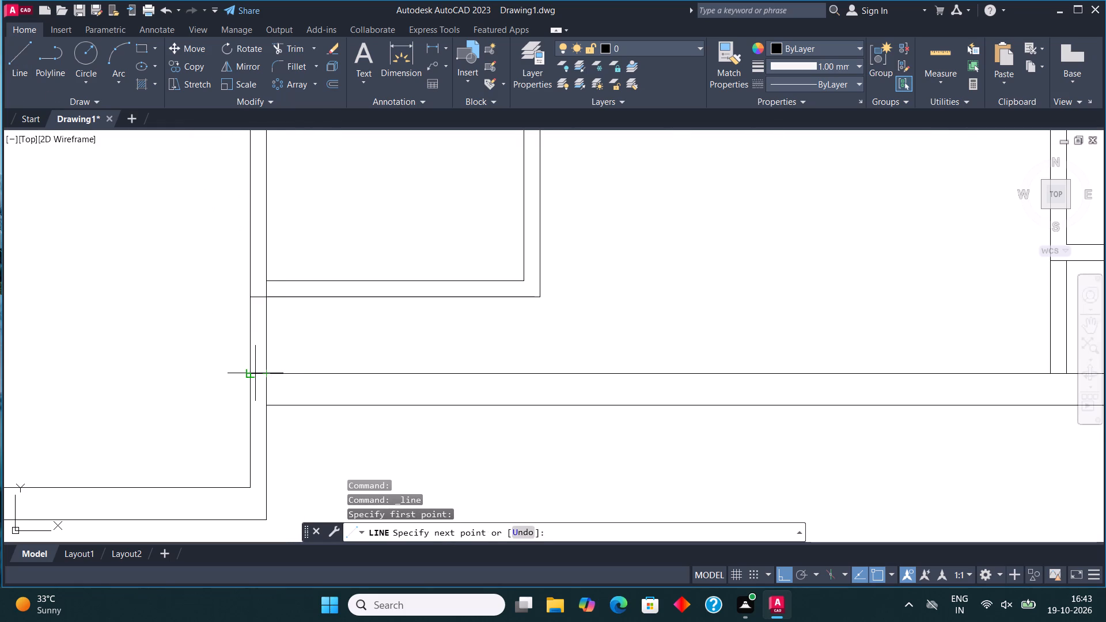
pyautogui.click(255, 373)
# Trim both faces of the southwest room's east wall between the two short cross lines to leave an opening.
pyautogui.click(295, 48)
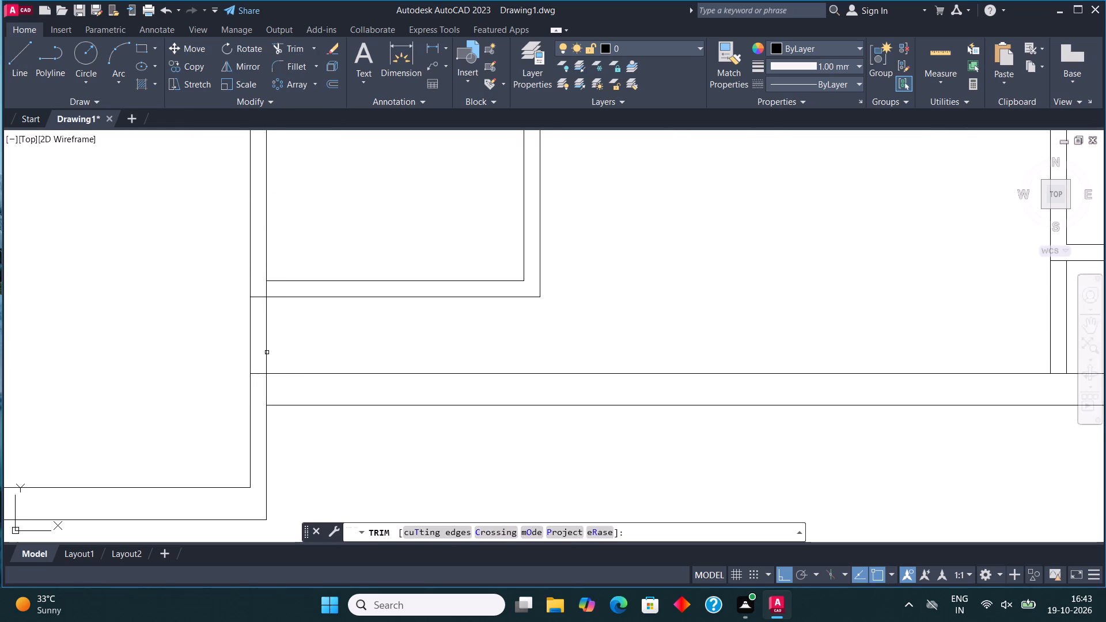
pyautogui.moveTo(240, 343); pyautogui.dragTo(283, 338)
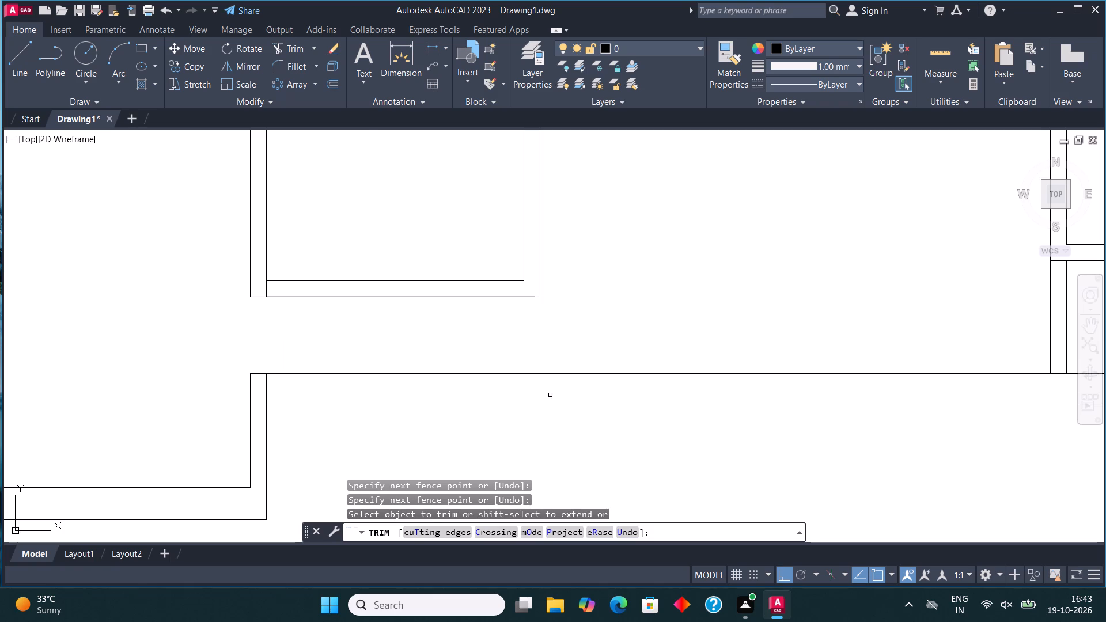
pyautogui.scroll(-2, 537, 388)
pyautogui.moveTo(588, 366); pyautogui.dragTo(619, 395, button='middle')
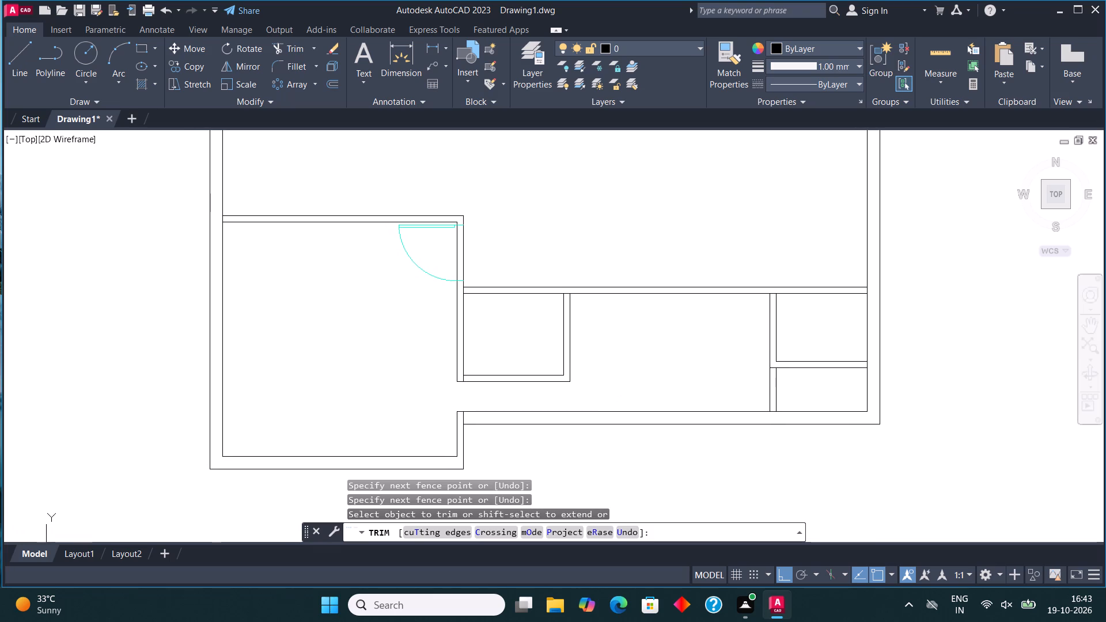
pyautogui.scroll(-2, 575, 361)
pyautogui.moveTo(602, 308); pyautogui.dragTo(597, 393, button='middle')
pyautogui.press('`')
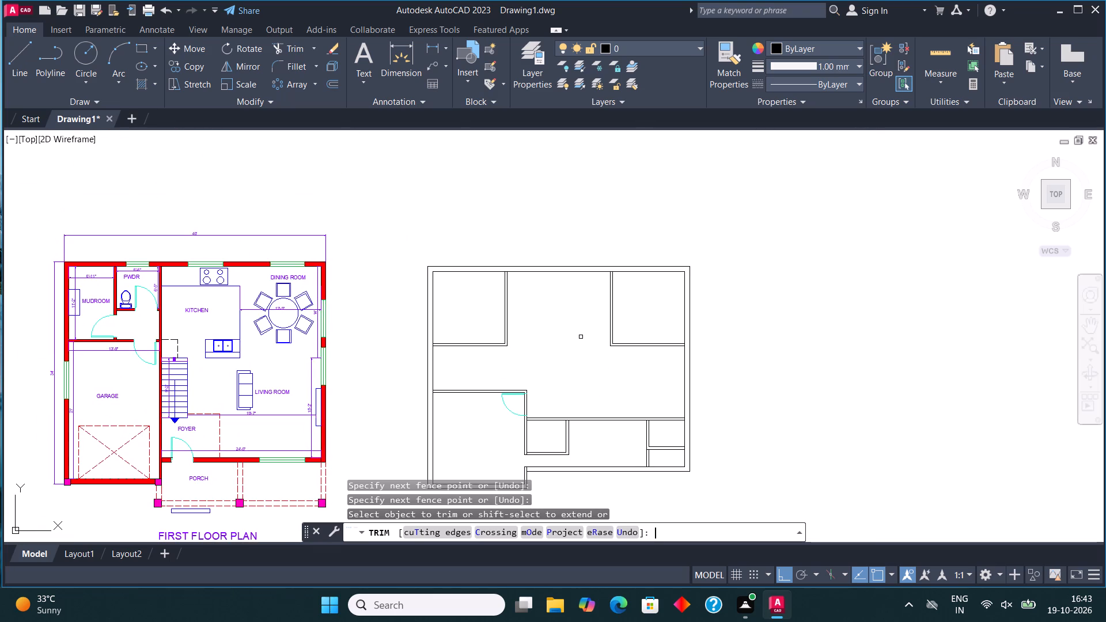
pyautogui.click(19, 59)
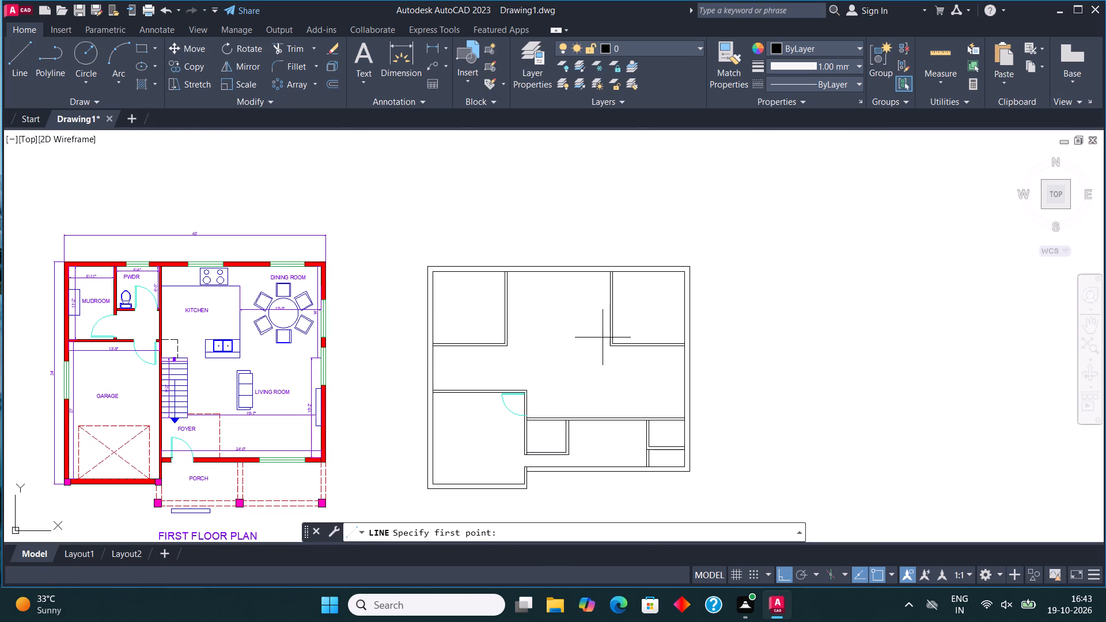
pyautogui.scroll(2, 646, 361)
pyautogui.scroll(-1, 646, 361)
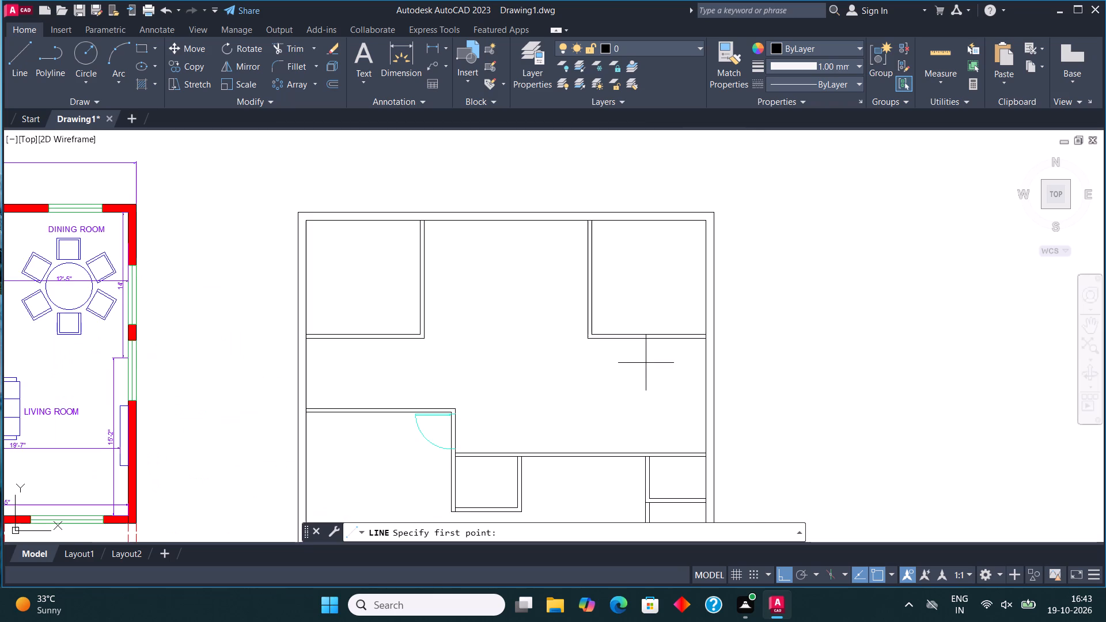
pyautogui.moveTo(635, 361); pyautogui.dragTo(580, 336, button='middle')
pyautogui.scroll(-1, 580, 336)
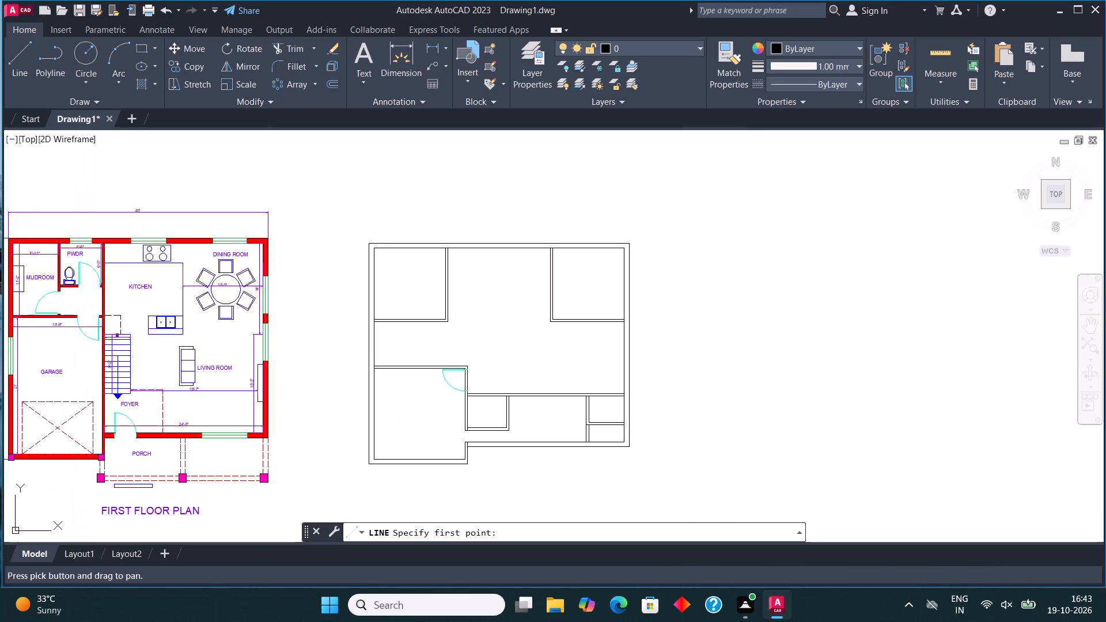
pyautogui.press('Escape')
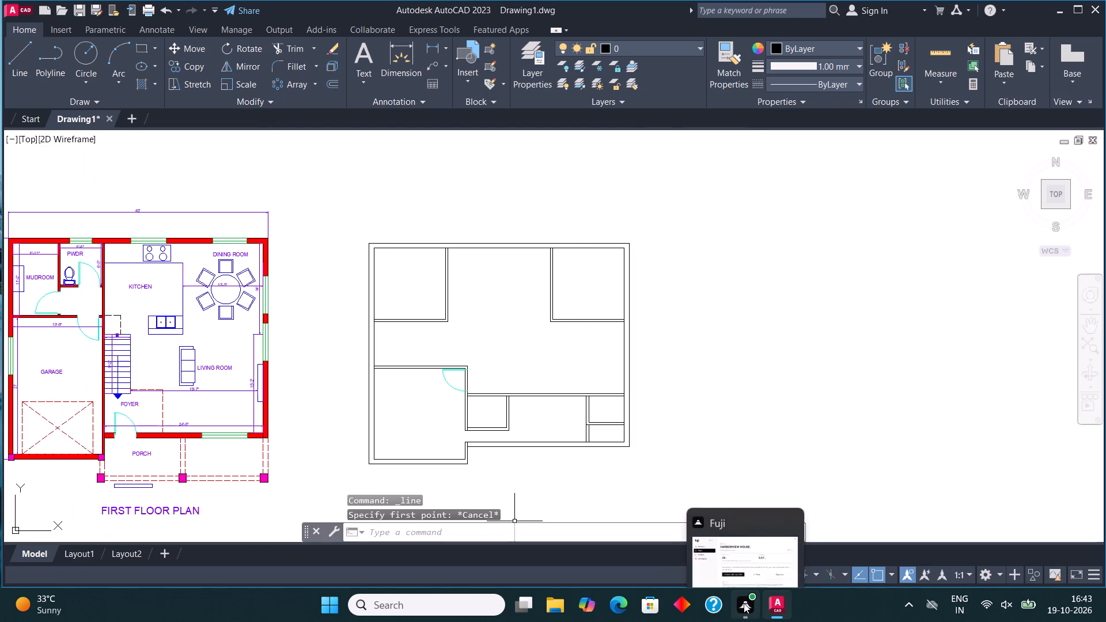
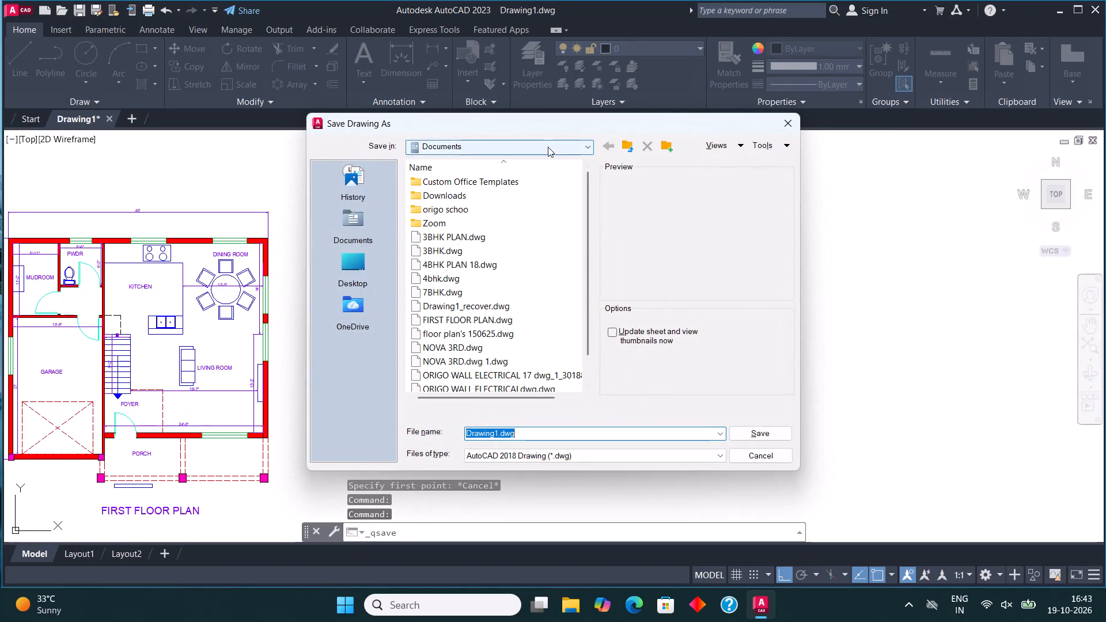
# Save the floor plan drawing in the Downloads folder under the file name HARBORVIEW HOUSE.
pyautogui.click(548, 147)
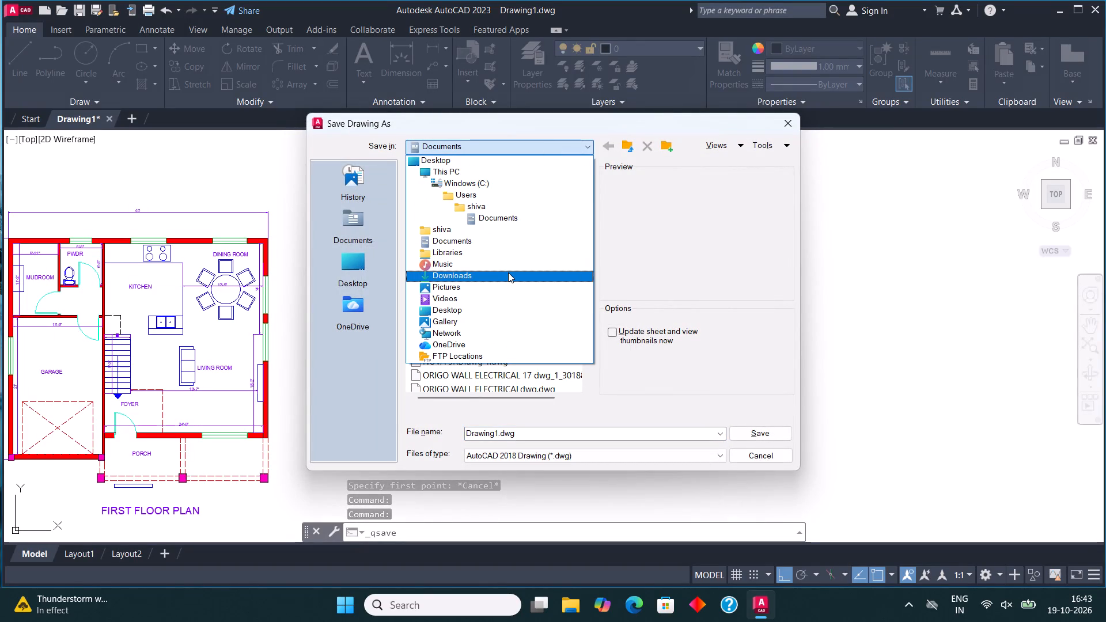
pyautogui.click(508, 272)
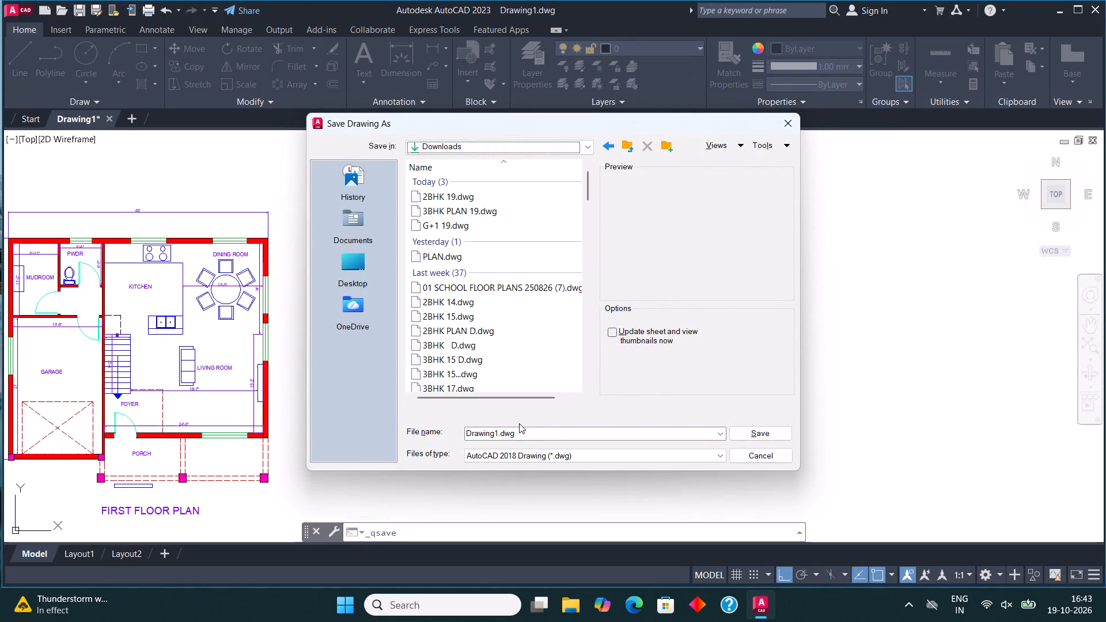
pyautogui.click(521, 433)
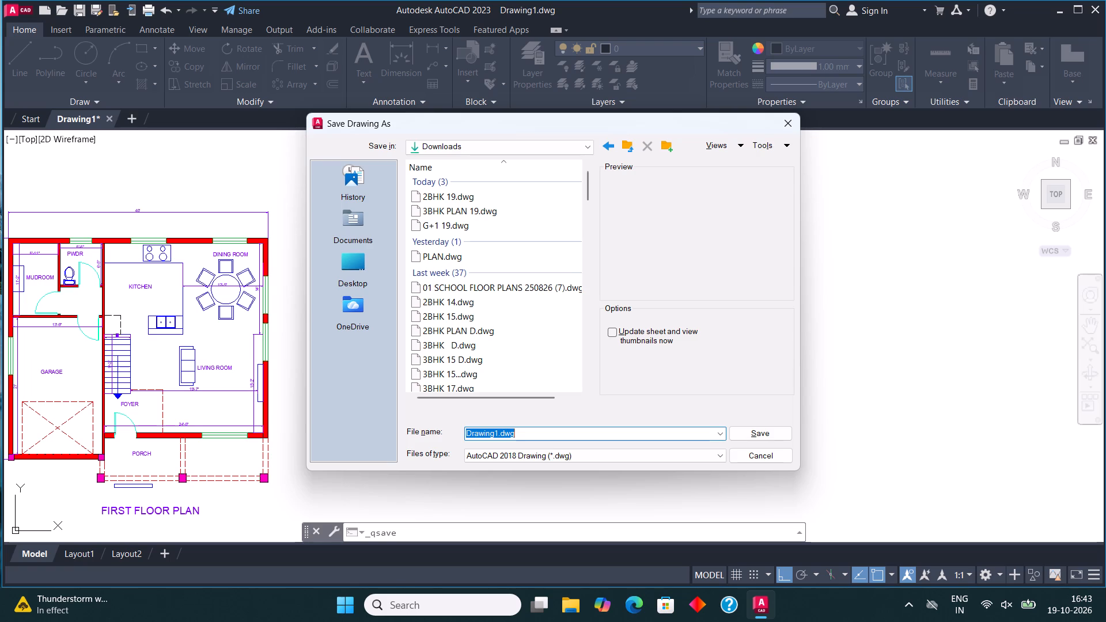
pyautogui.write('HAR')
pyautogui.press('b')
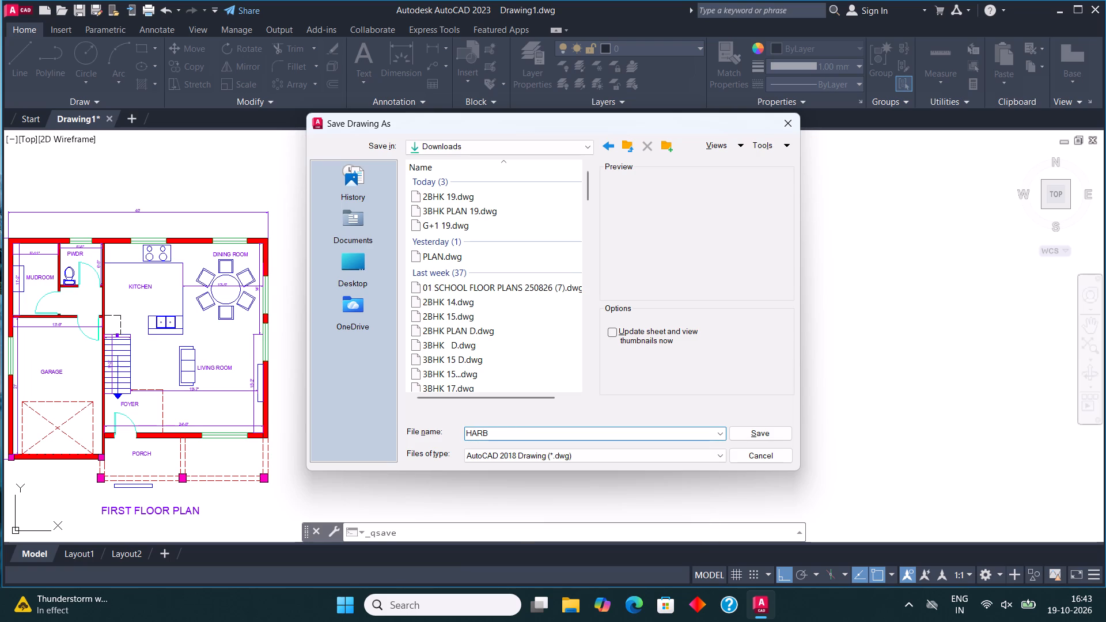
pyautogui.press('o')
pyautogui.press('r')
pyautogui.write('VIEW')
pyautogui.press('space')
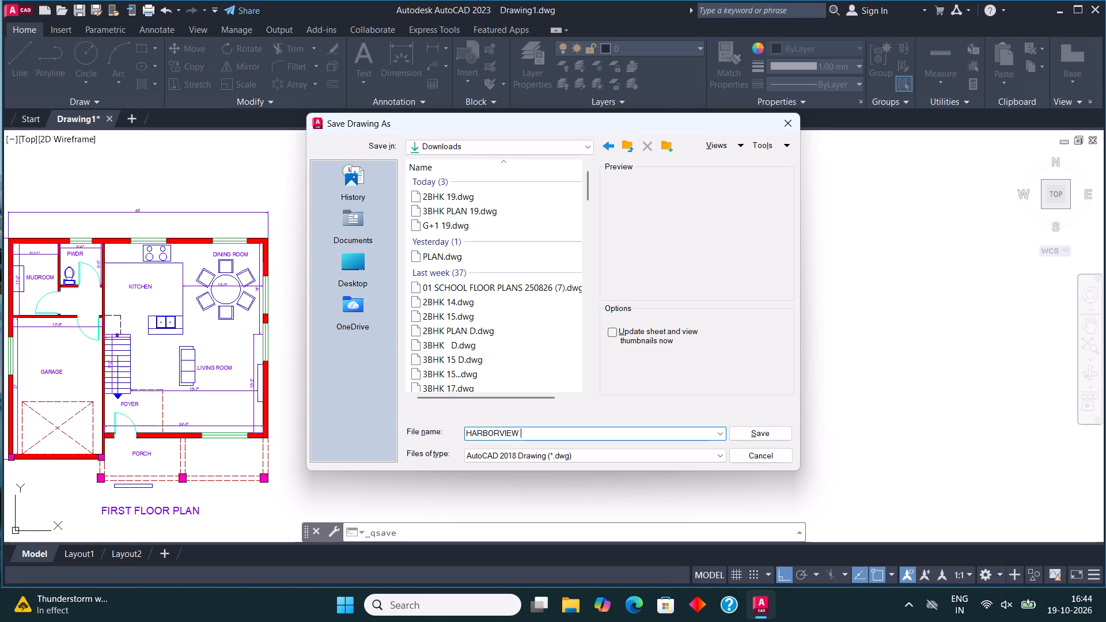
pyautogui.write('HOUSE')
pyautogui.click(762, 432)
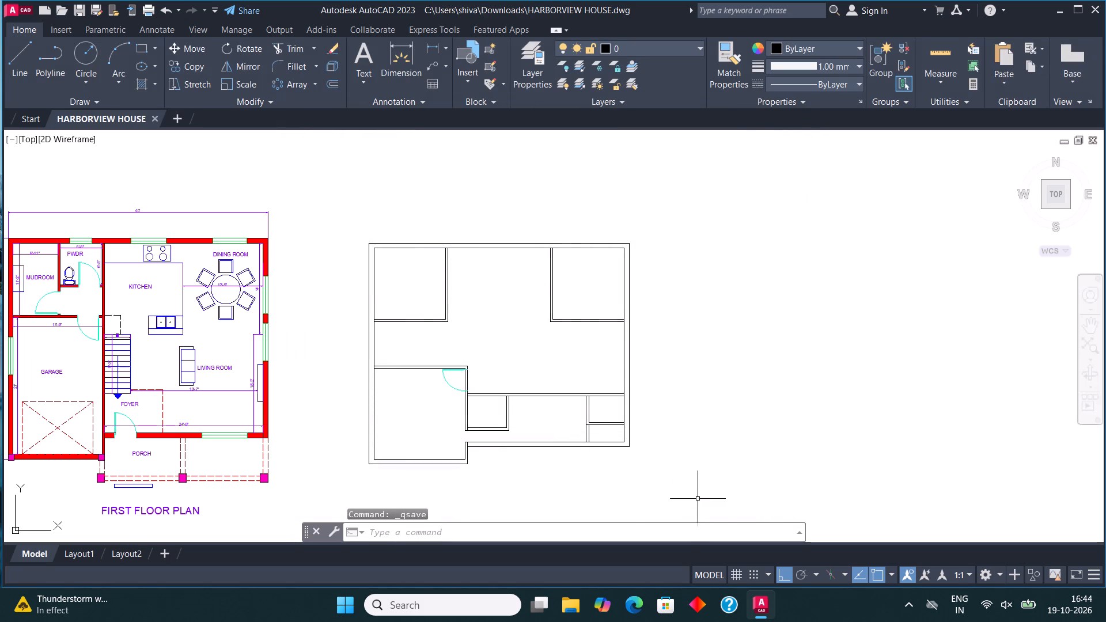
# Minimize the drawing window and launch the Fuji app from the desktop.
pyautogui.click(1065, 12)
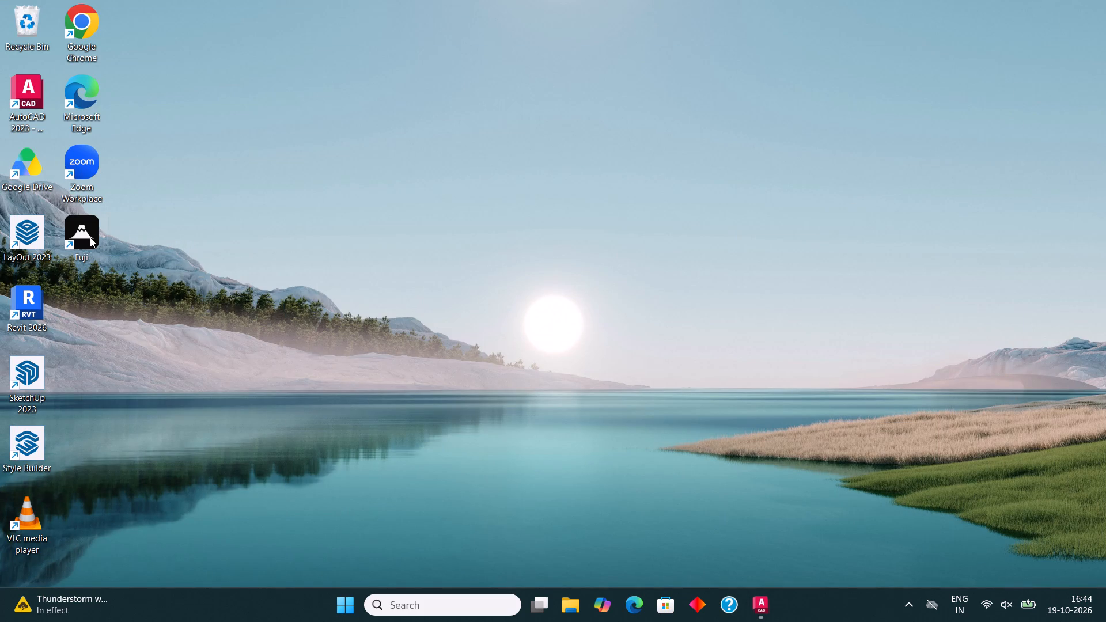
pyautogui.doubleClick(81, 232)
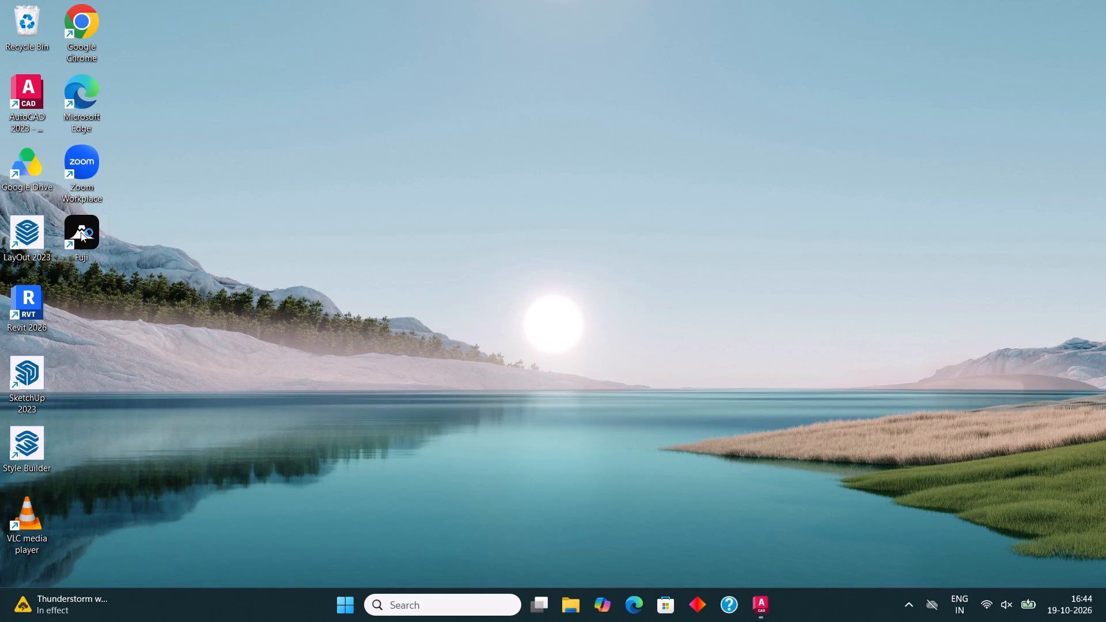
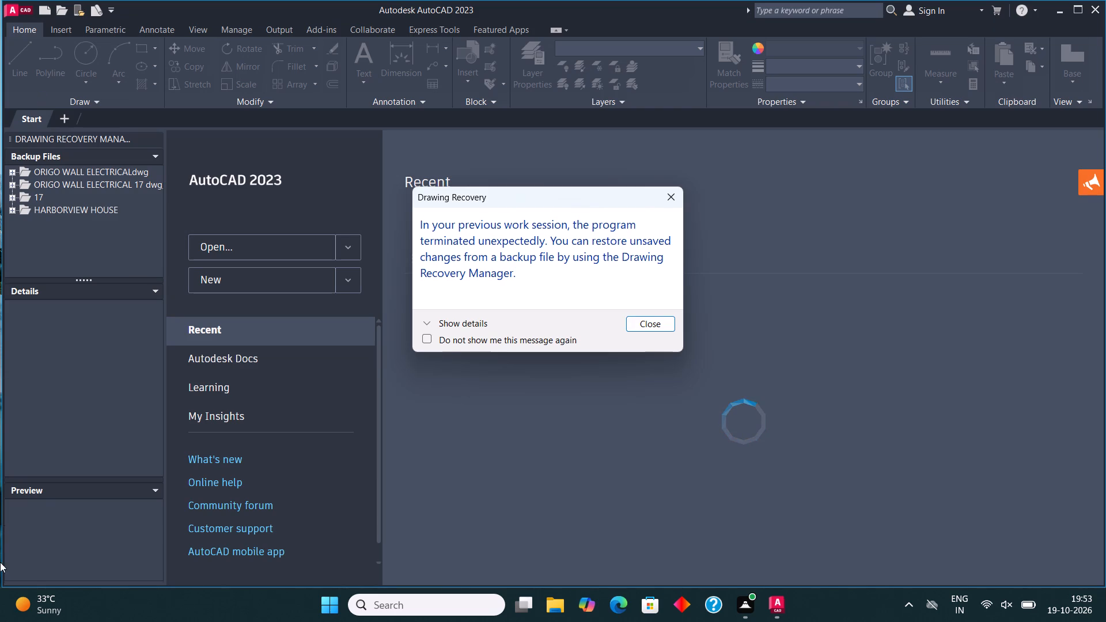
# Dismiss the drawing recovery and DWG association dialogs, and open HARBORVIEW HOUSE.dwg from the Downloads folder.
pyautogui.click(680, 195)
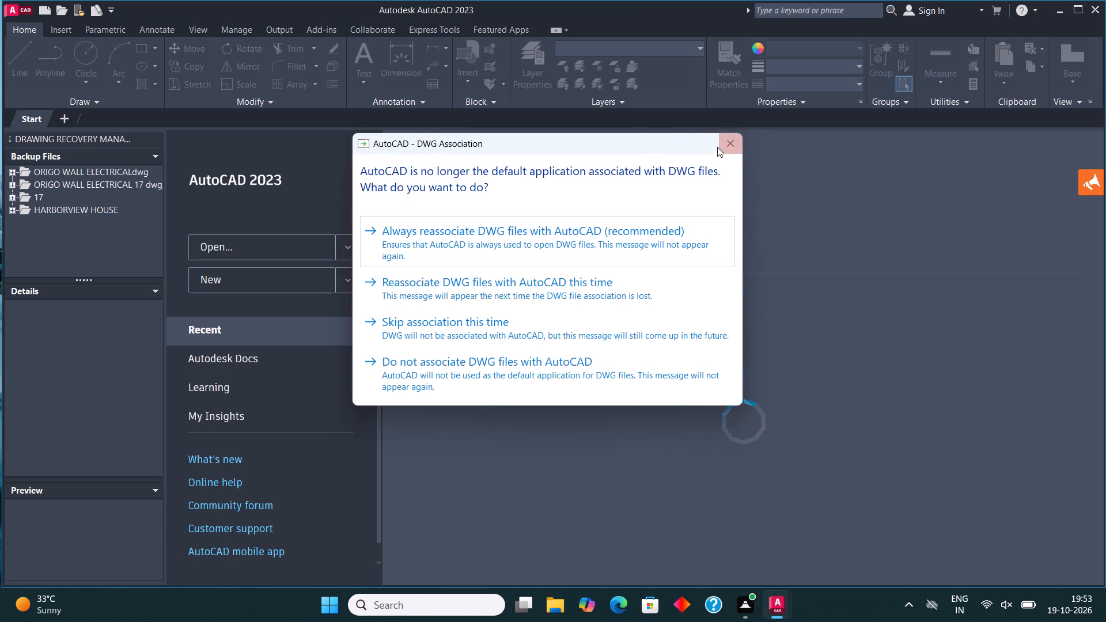
pyautogui.click(722, 141)
pyautogui.click(291, 248)
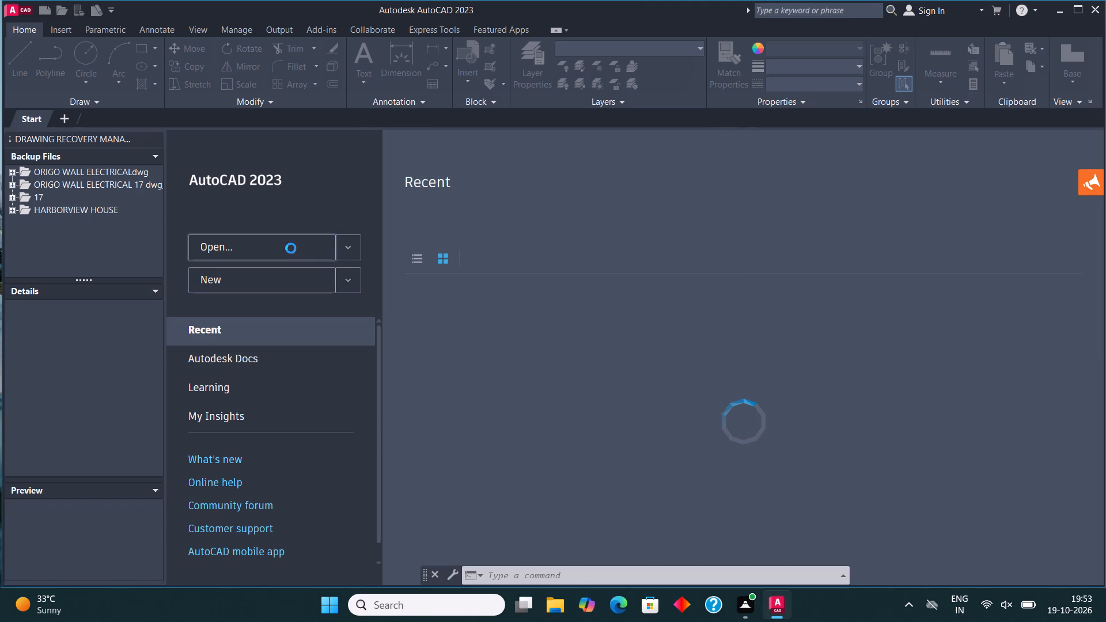
pyautogui.click(459, 194)
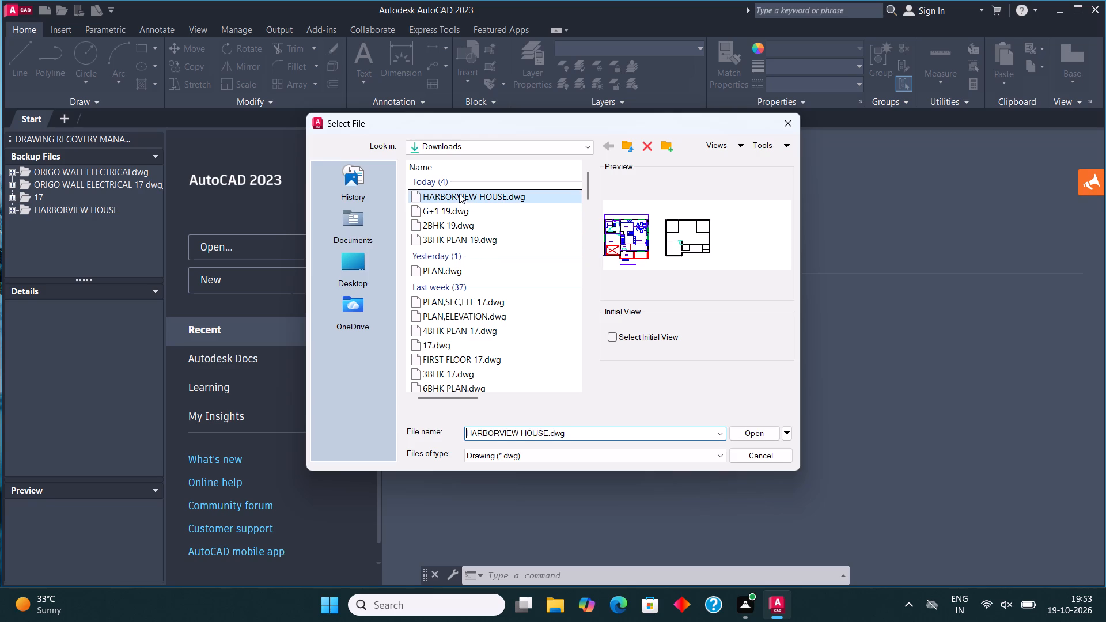
pyautogui.click(759, 437)
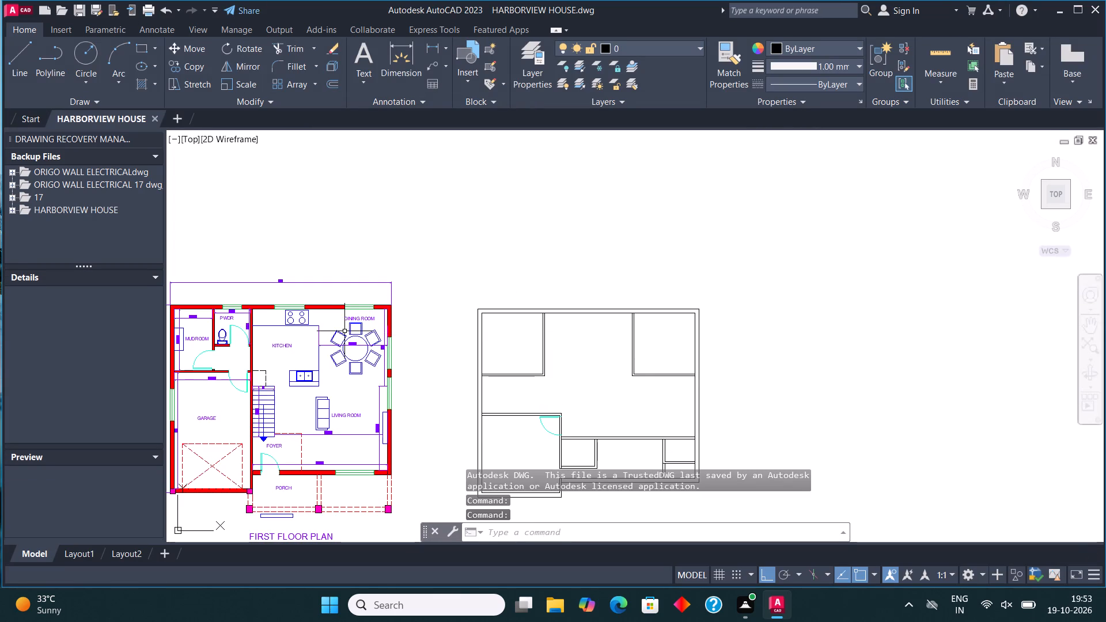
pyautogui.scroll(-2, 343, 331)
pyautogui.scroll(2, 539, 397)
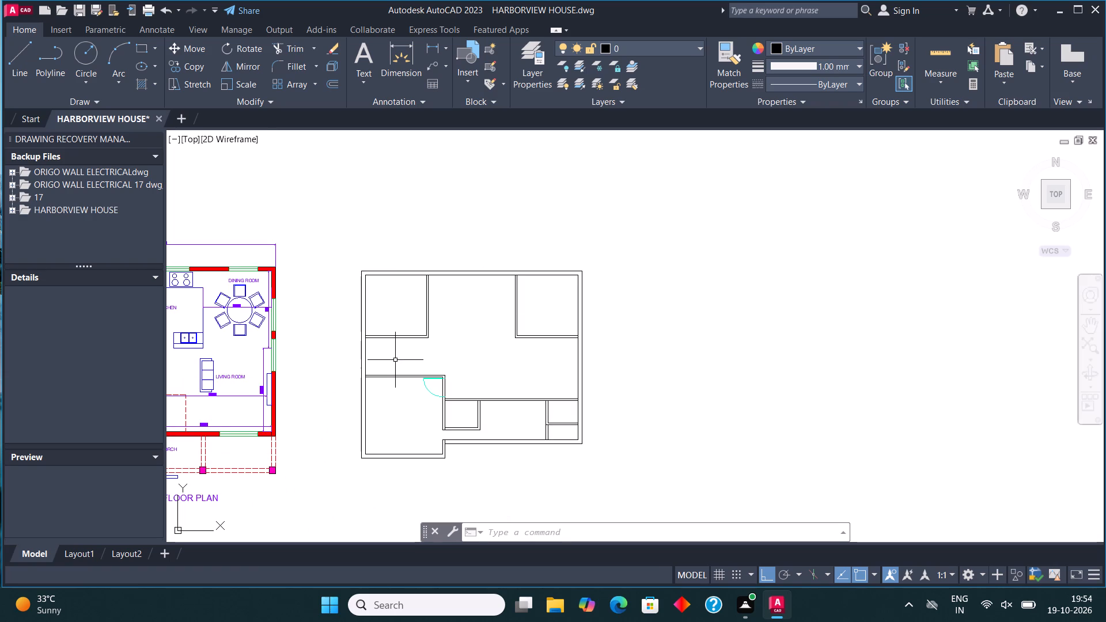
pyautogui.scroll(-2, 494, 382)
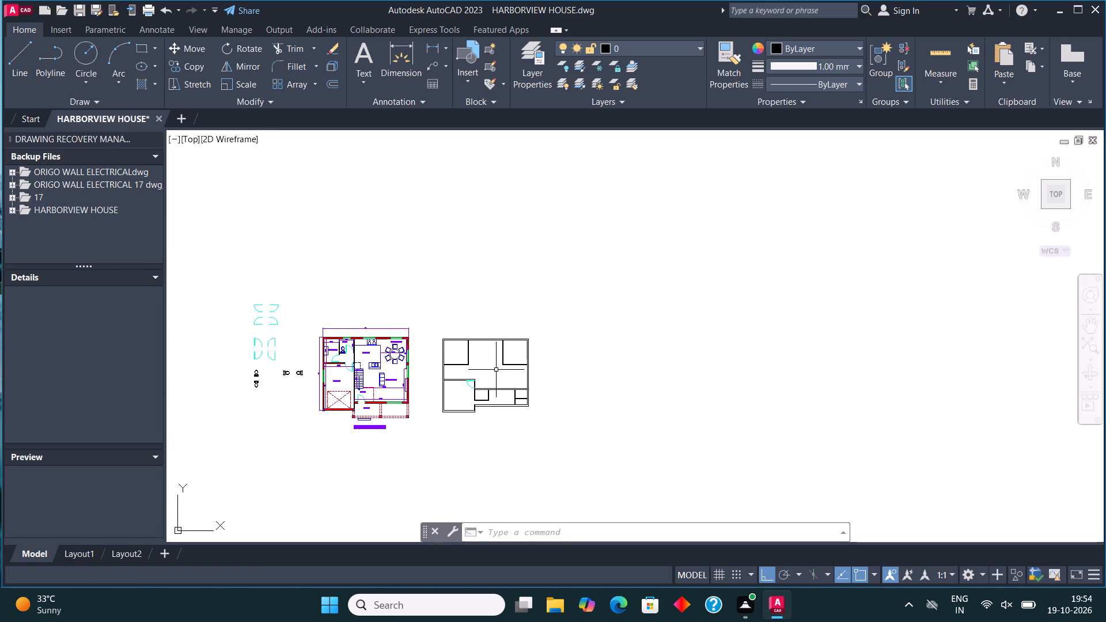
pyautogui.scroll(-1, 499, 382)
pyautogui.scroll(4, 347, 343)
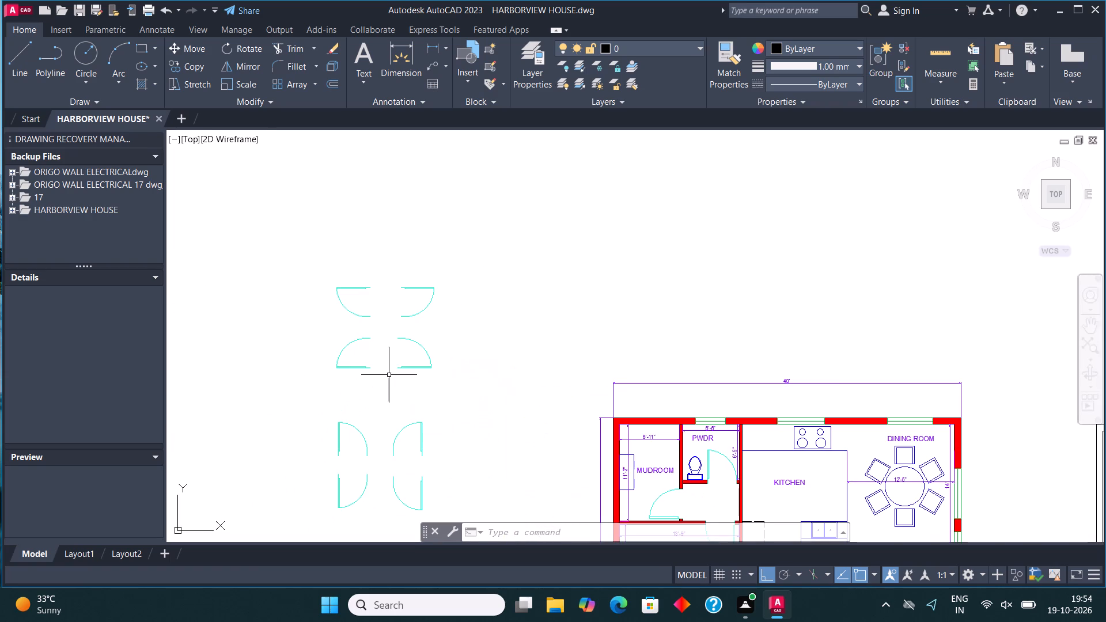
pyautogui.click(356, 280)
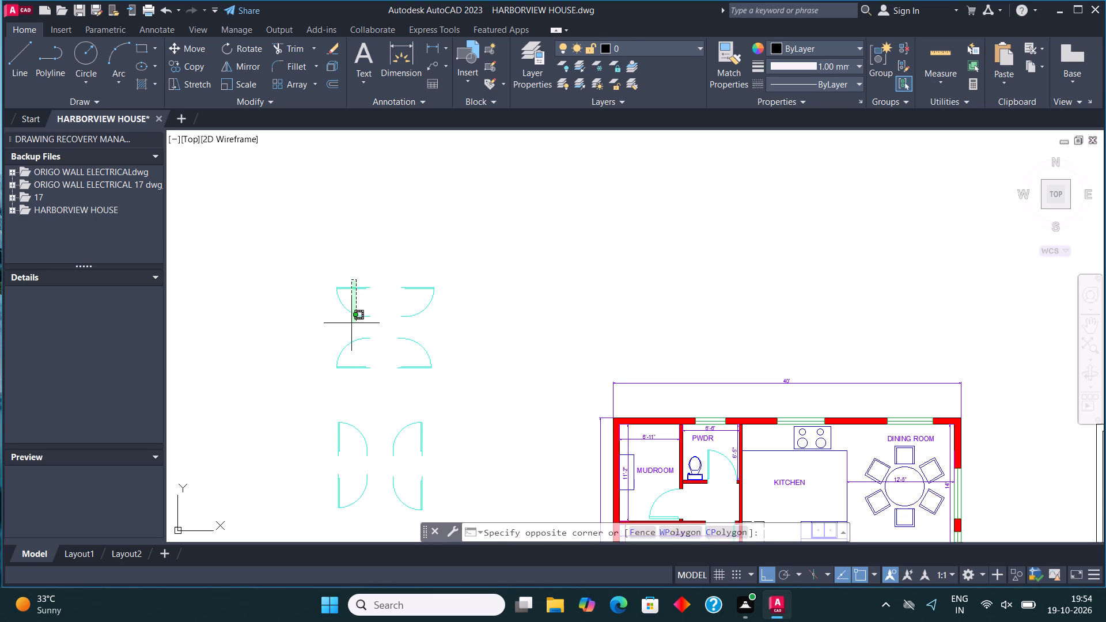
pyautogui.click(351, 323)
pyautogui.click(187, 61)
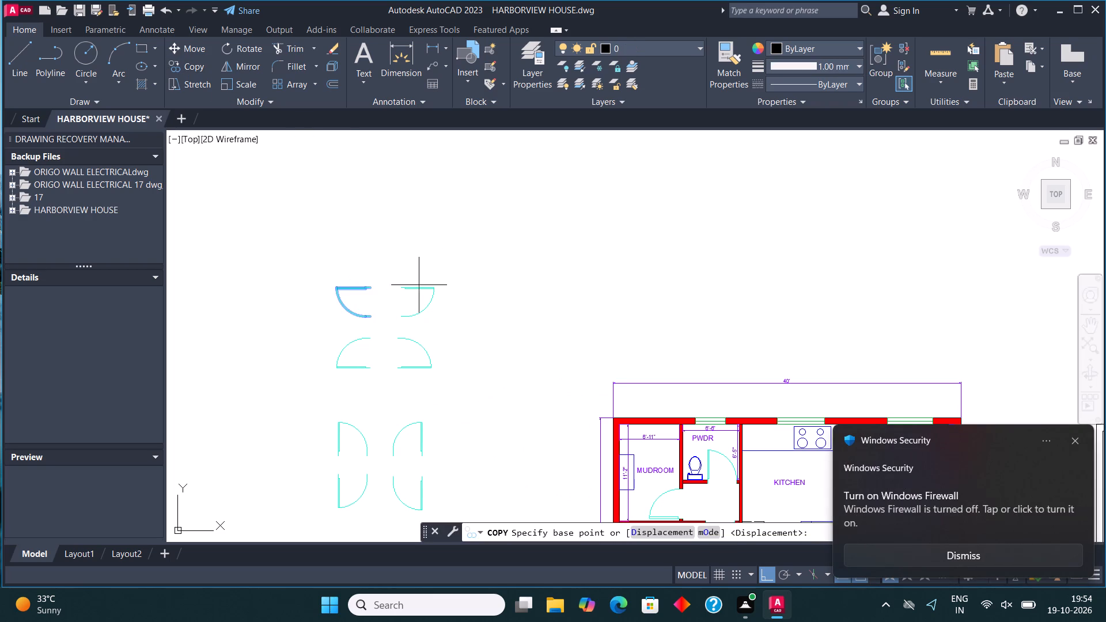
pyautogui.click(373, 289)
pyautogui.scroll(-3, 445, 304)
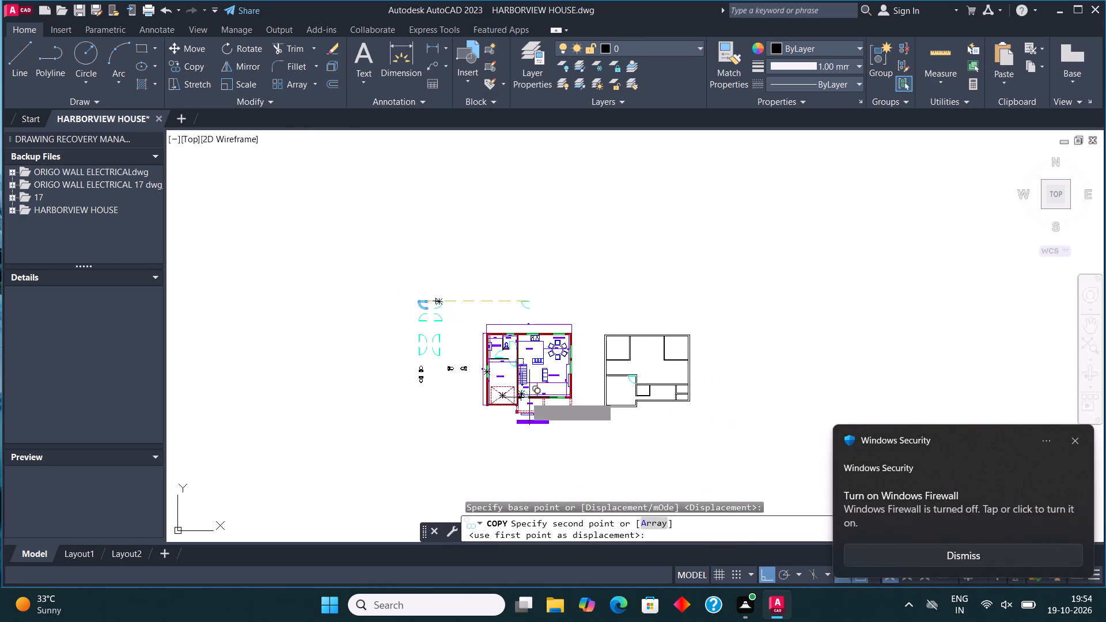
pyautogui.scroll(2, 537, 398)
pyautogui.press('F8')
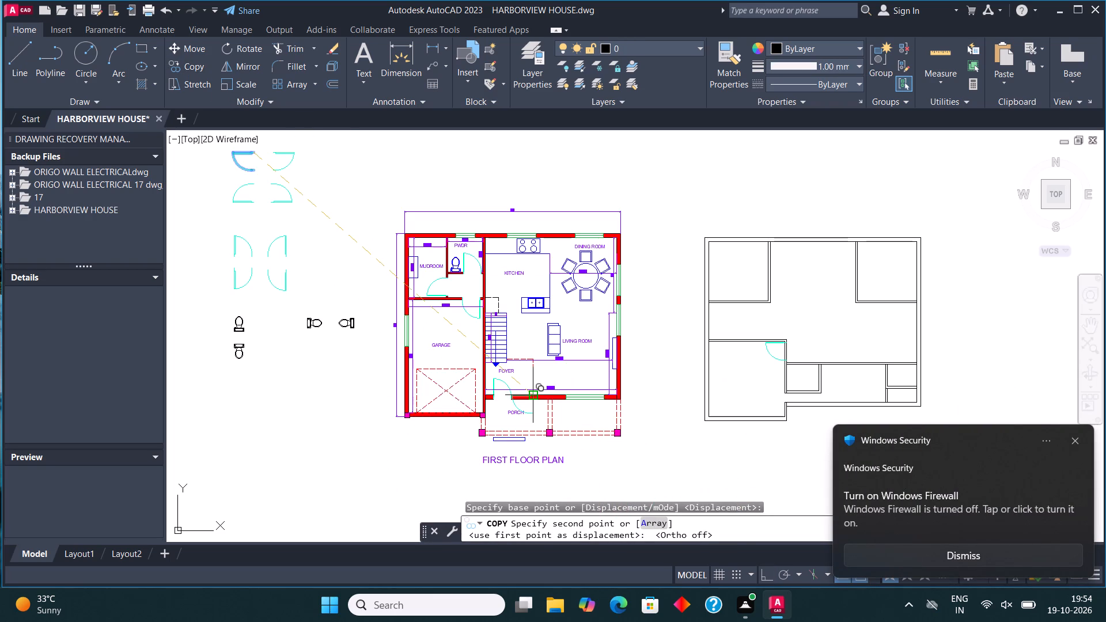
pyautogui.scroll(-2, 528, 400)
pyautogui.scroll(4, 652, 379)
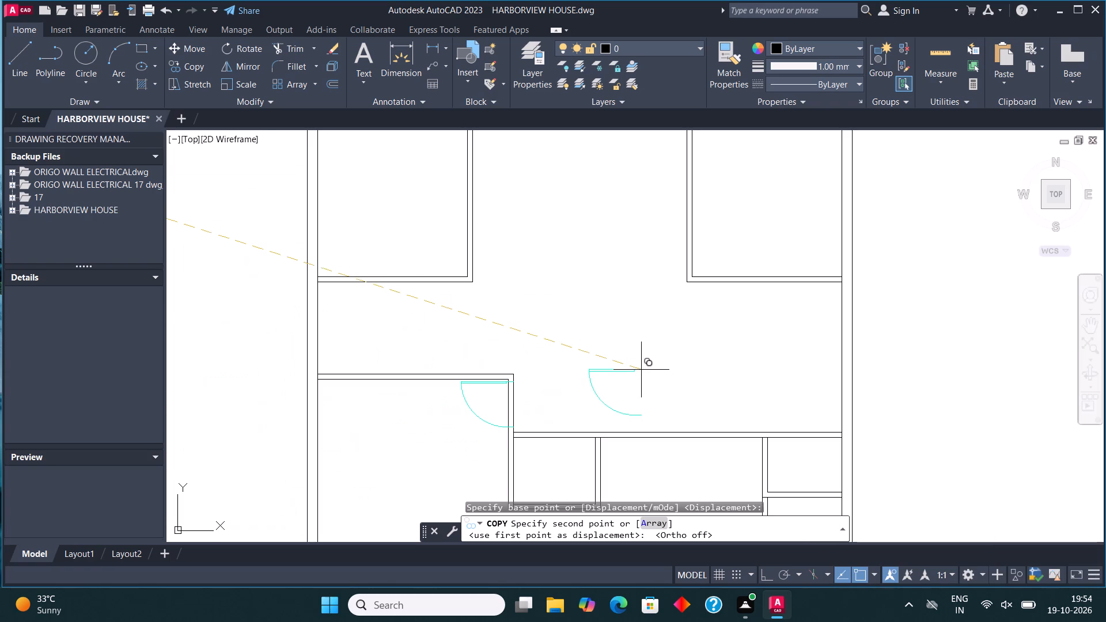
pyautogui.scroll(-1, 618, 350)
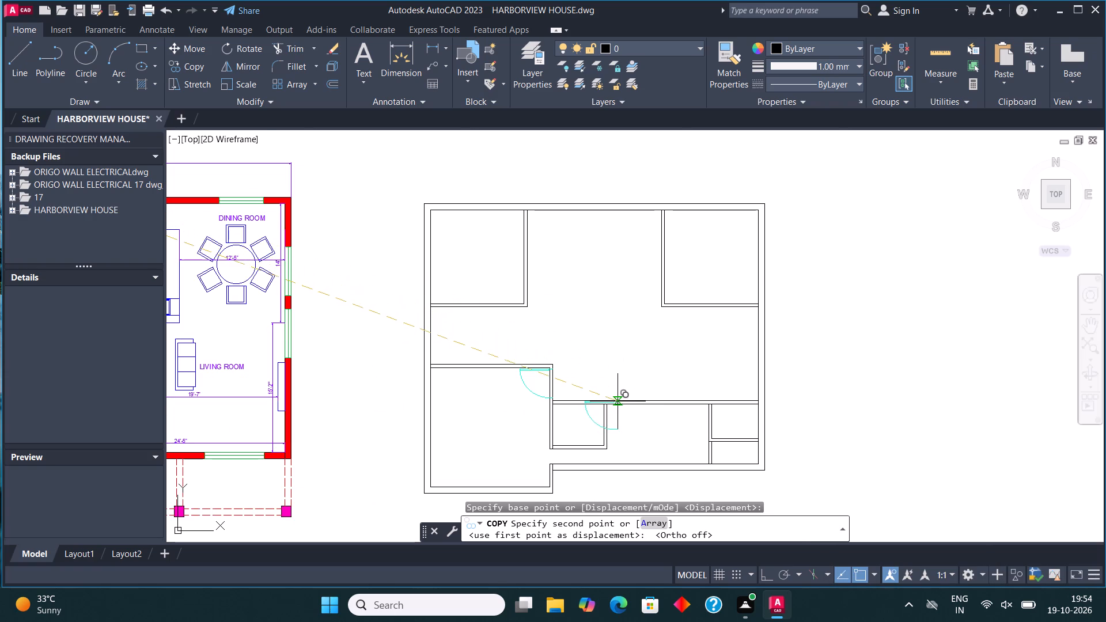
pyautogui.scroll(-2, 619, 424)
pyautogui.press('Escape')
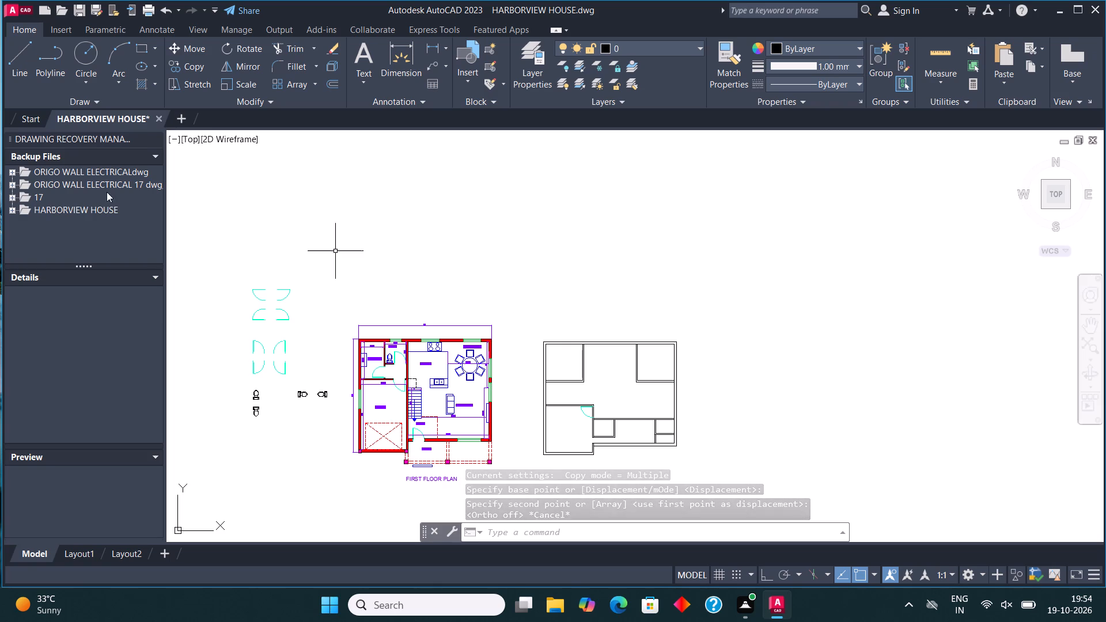
# Copy the left door in the second row of spare doors onto the right wall of the second plan's small central room.
pyautogui.scroll(2, 249, 295)
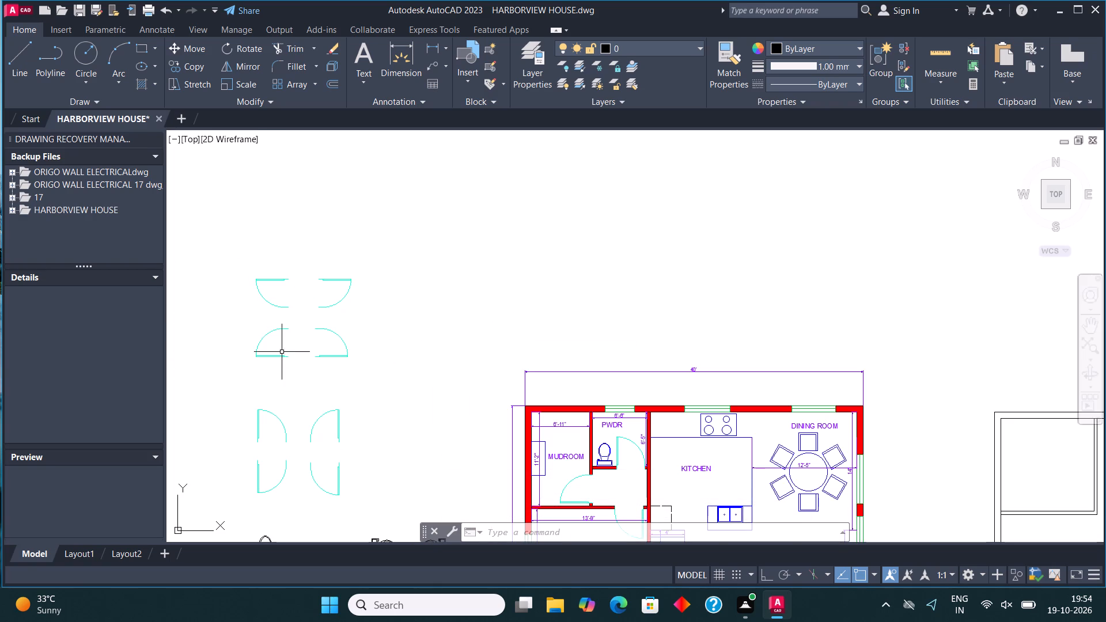
pyautogui.click(283, 356)
pyautogui.click(195, 66)
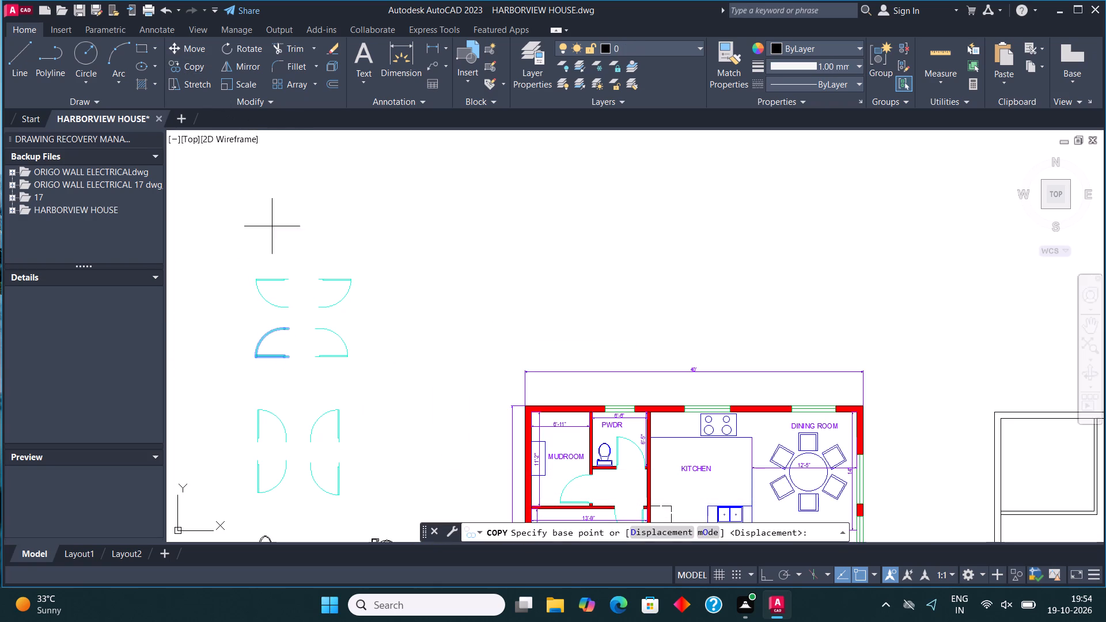
pyautogui.click(290, 359)
pyautogui.scroll(-2, 384, 259)
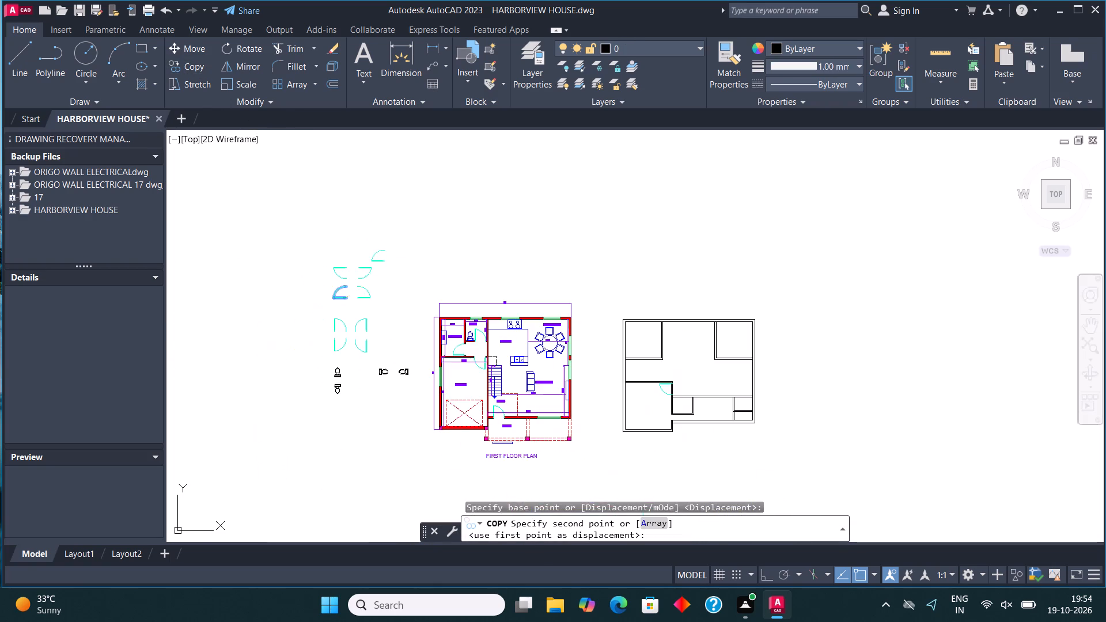
pyautogui.scroll(3, 534, 363)
pyautogui.scroll(-4, 535, 365)
pyautogui.moveTo(480, 365); pyautogui.dragTo(361, 352, button='middle')
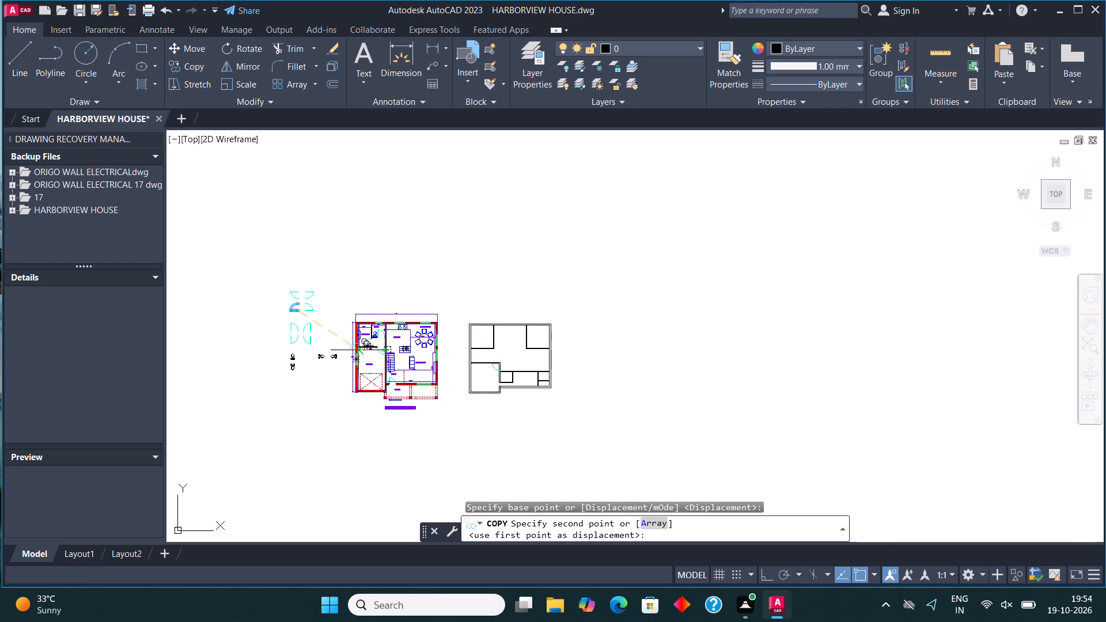
pyautogui.scroll(4, 520, 392)
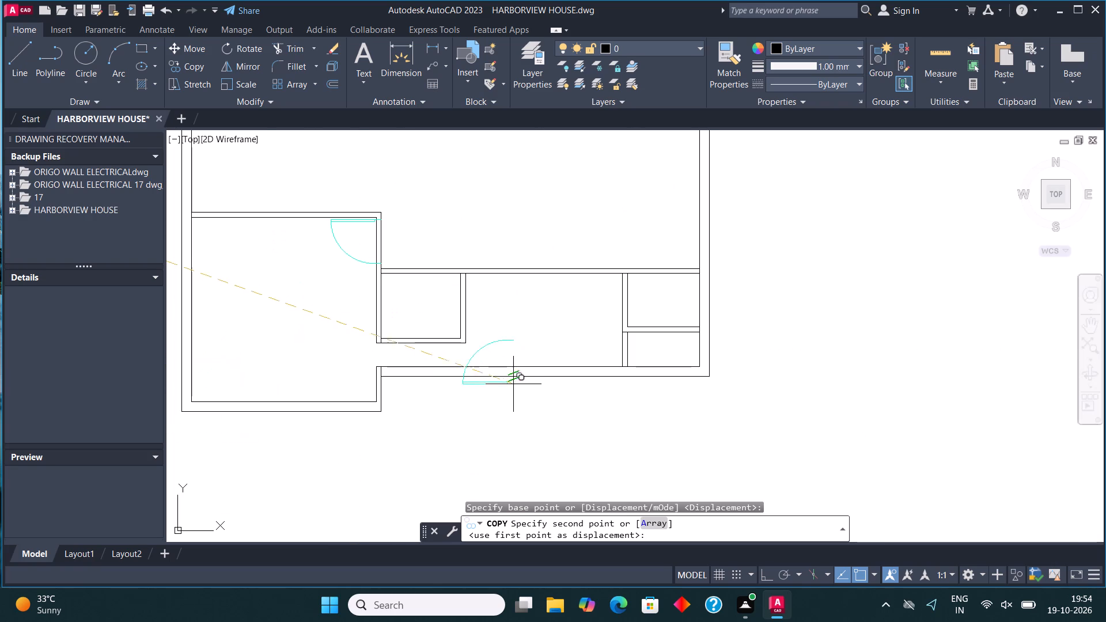
pyautogui.scroll(2, 457, 328)
pyautogui.click(472, 348)
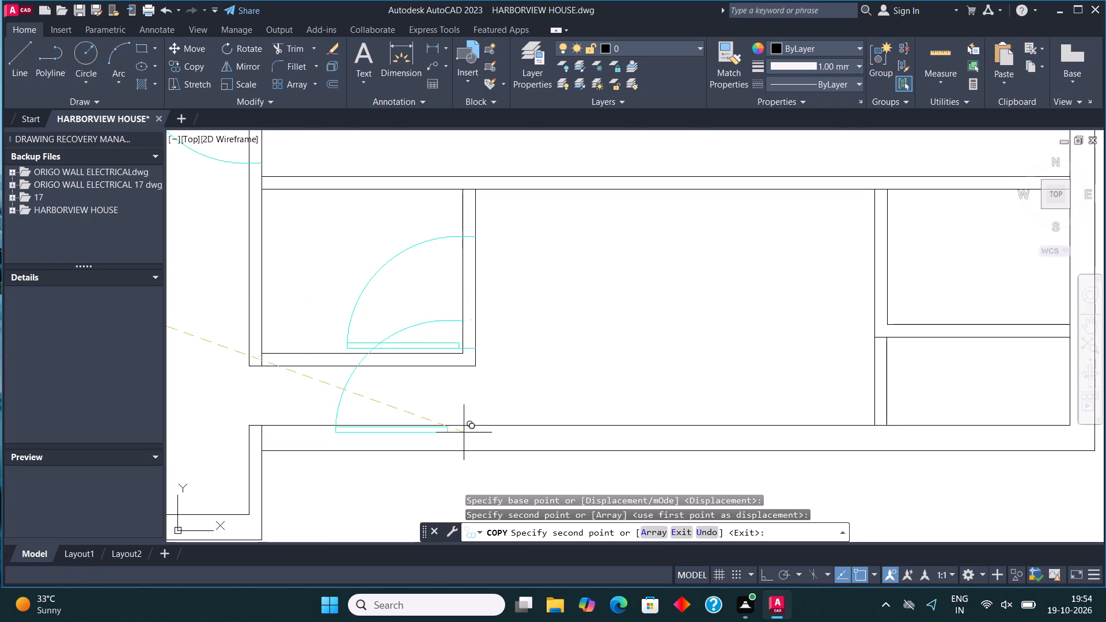
pyautogui.press('Escape')
# Scale down the copied door in the small room about its end point at the right wall.
pyautogui.click(433, 348)
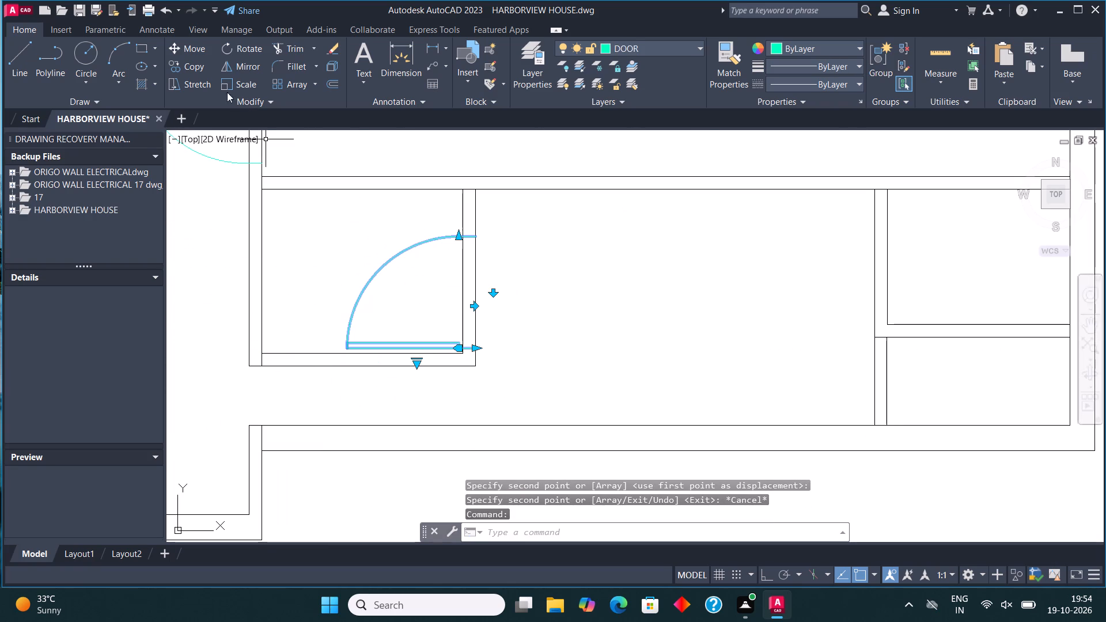
pyautogui.click(238, 81)
pyautogui.click(475, 348)
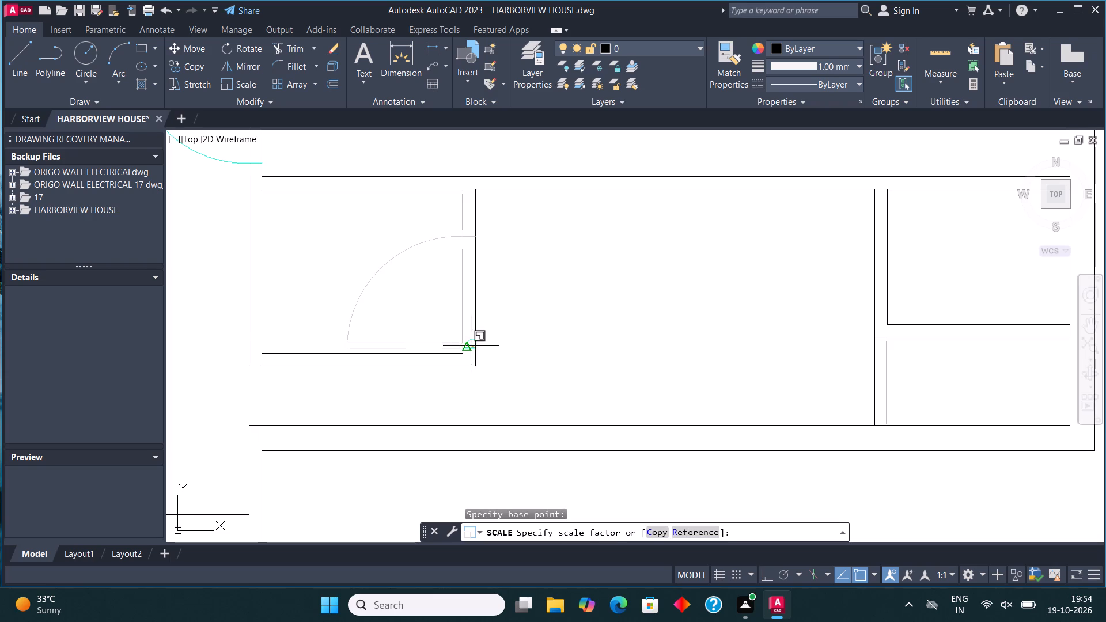
pyautogui.click(434, 331)
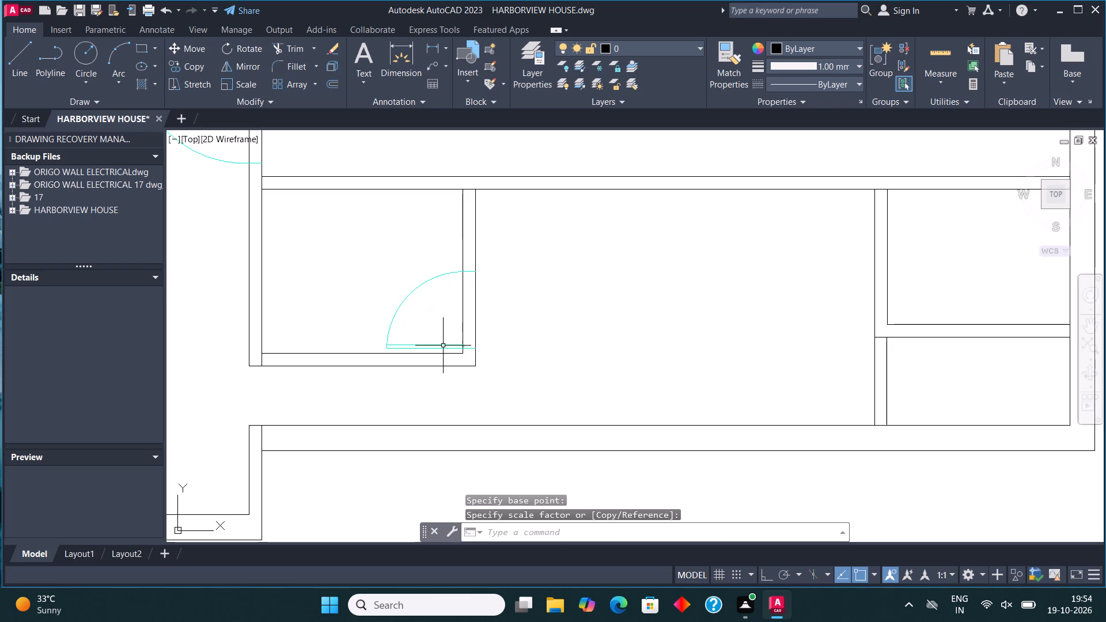
# Copy the reduced door to the bottom end of the left wall of the second plan's lower-right room.
pyautogui.scroll(-3, 463, 356)
pyautogui.scroll(3, 485, 361)
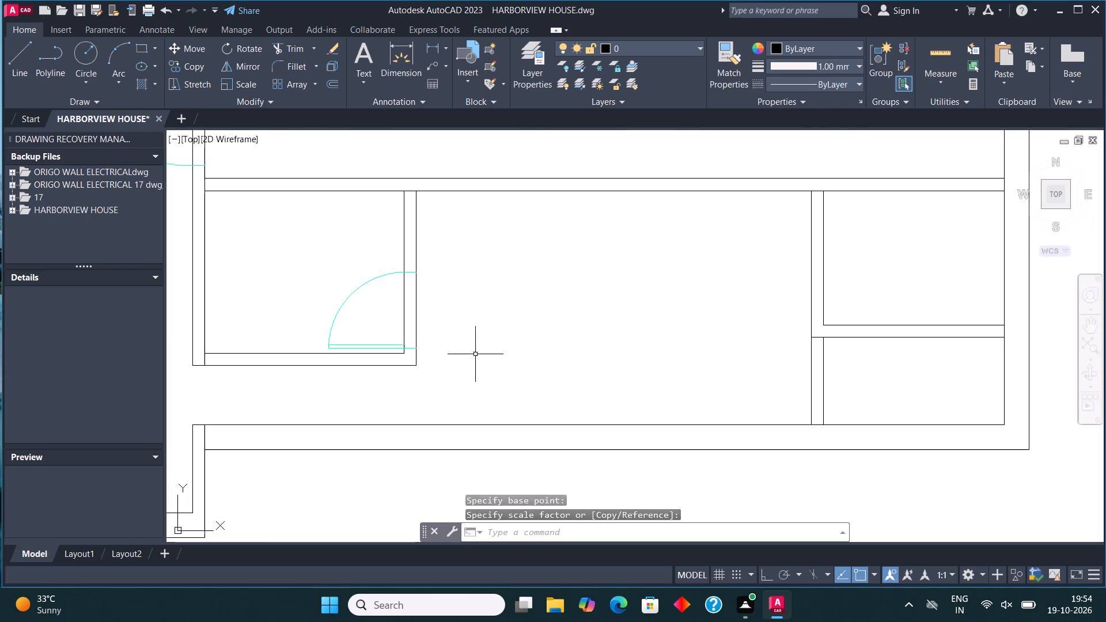
pyautogui.click(321, 310)
pyautogui.click(352, 337)
pyautogui.click(351, 331)
pyautogui.click(307, 277)
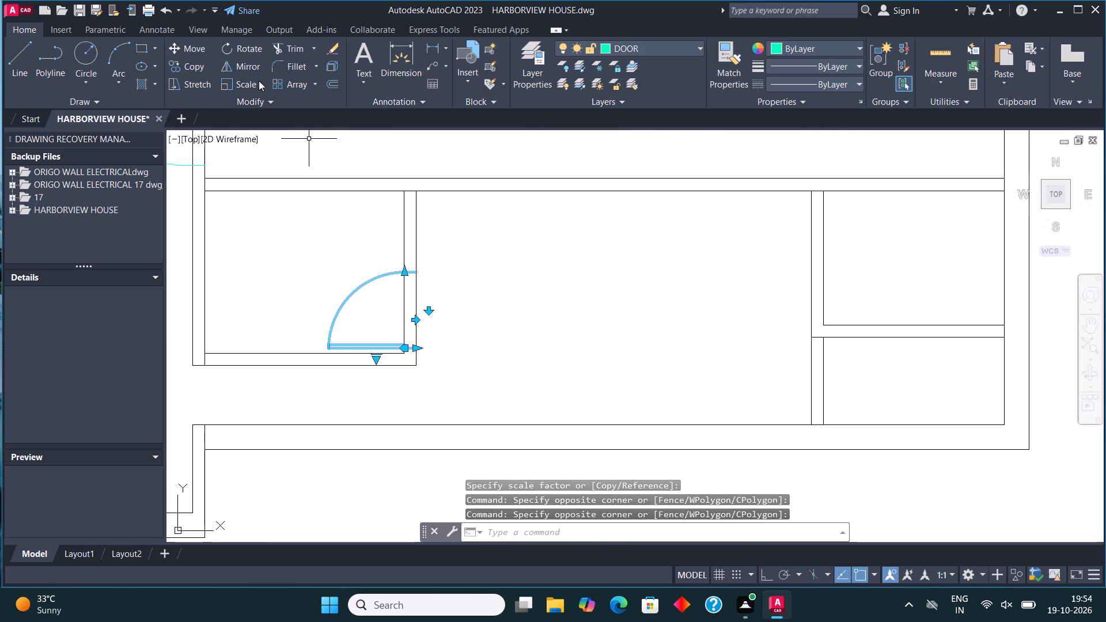
pyautogui.click(206, 69)
pyautogui.click(423, 352)
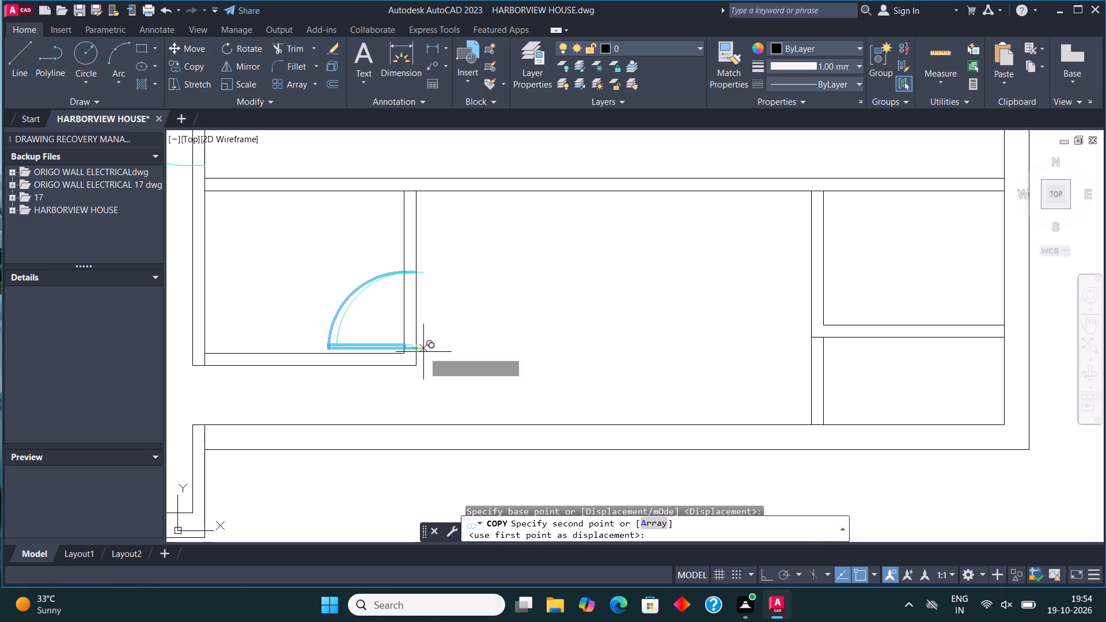
pyautogui.scroll(-1, 687, 406)
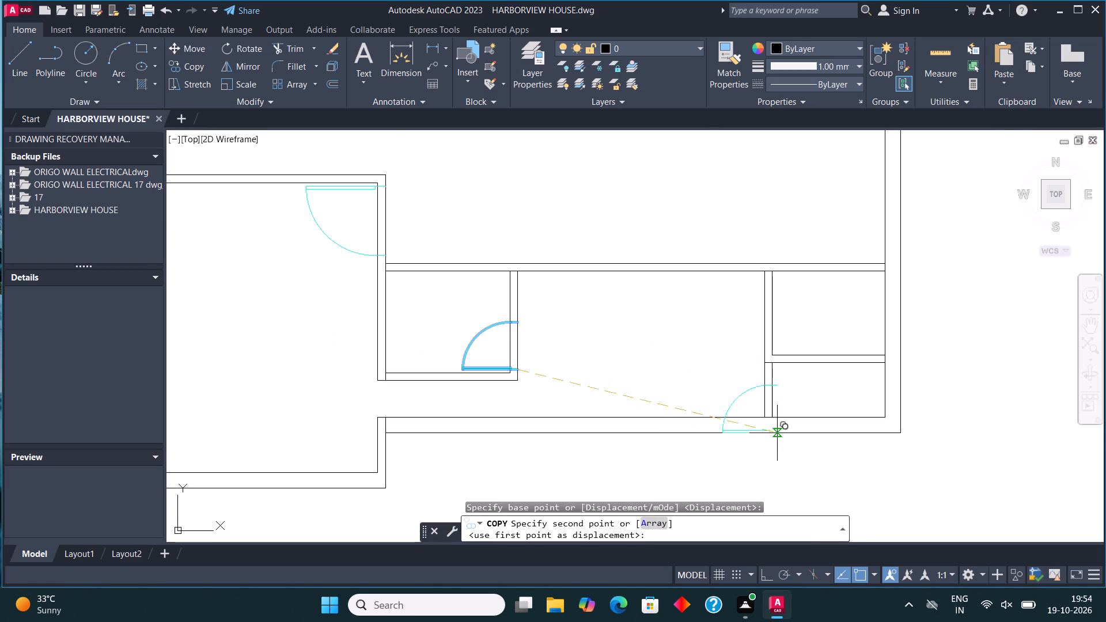
pyautogui.scroll(3, 770, 416)
pyautogui.click(777, 417)
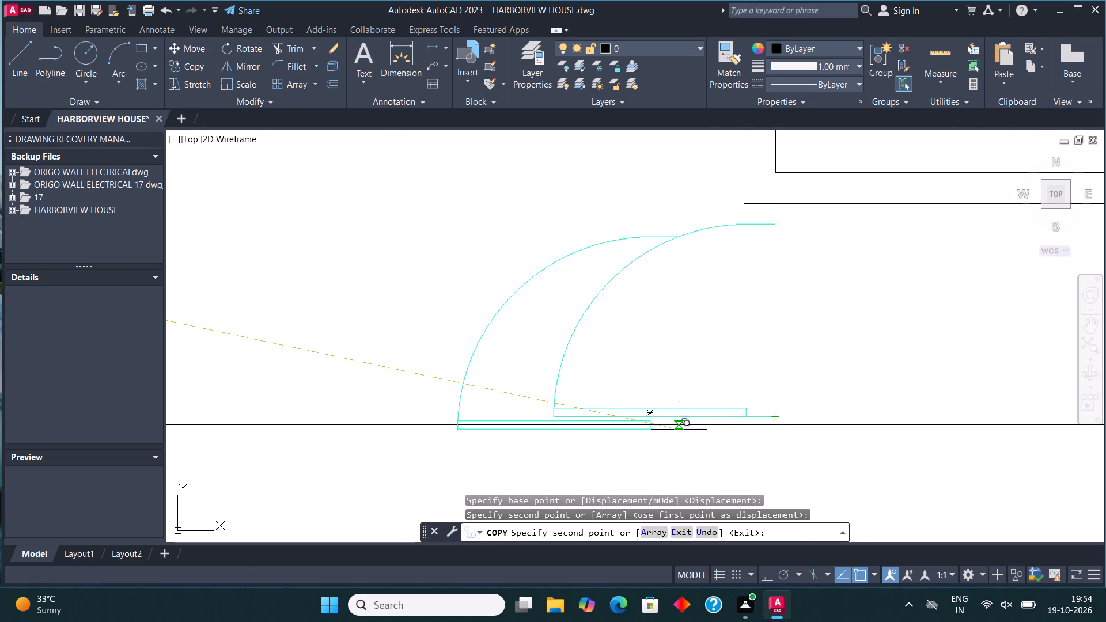
pyautogui.scroll(-2, 558, 453)
pyautogui.press('Escape')
# Scale down the lower-right room's door about its end point on the wall so it fits the short wall.
pyautogui.moveTo(594, 379); pyautogui.dragTo(584, 375)
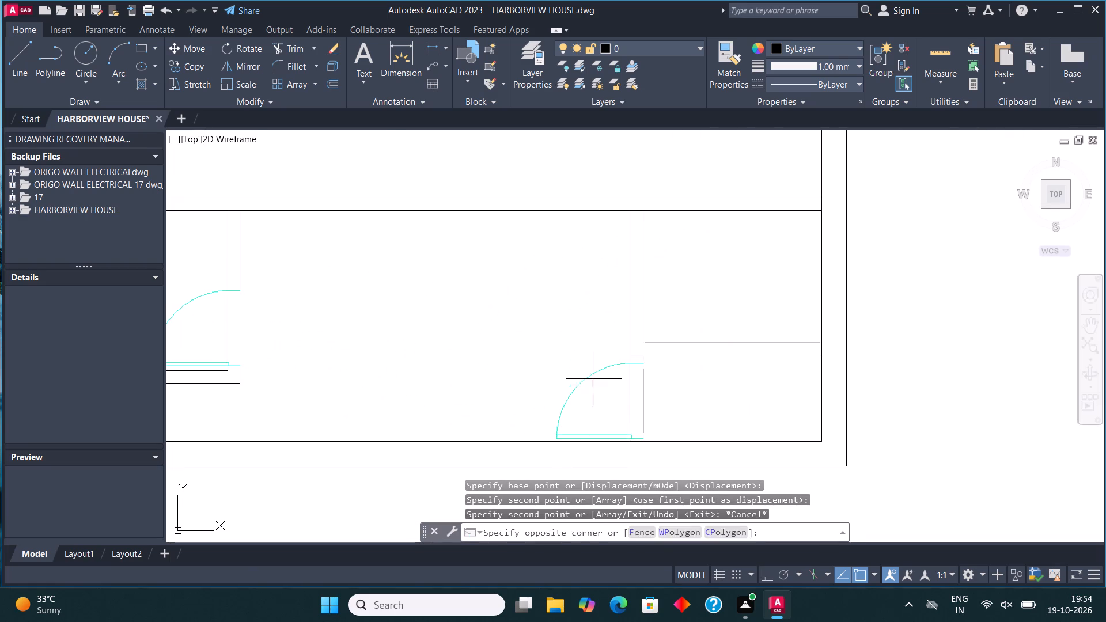
pyautogui.moveTo(584, 375); pyautogui.dragTo(582, 372)
pyautogui.click(567, 355)
pyautogui.click(247, 88)
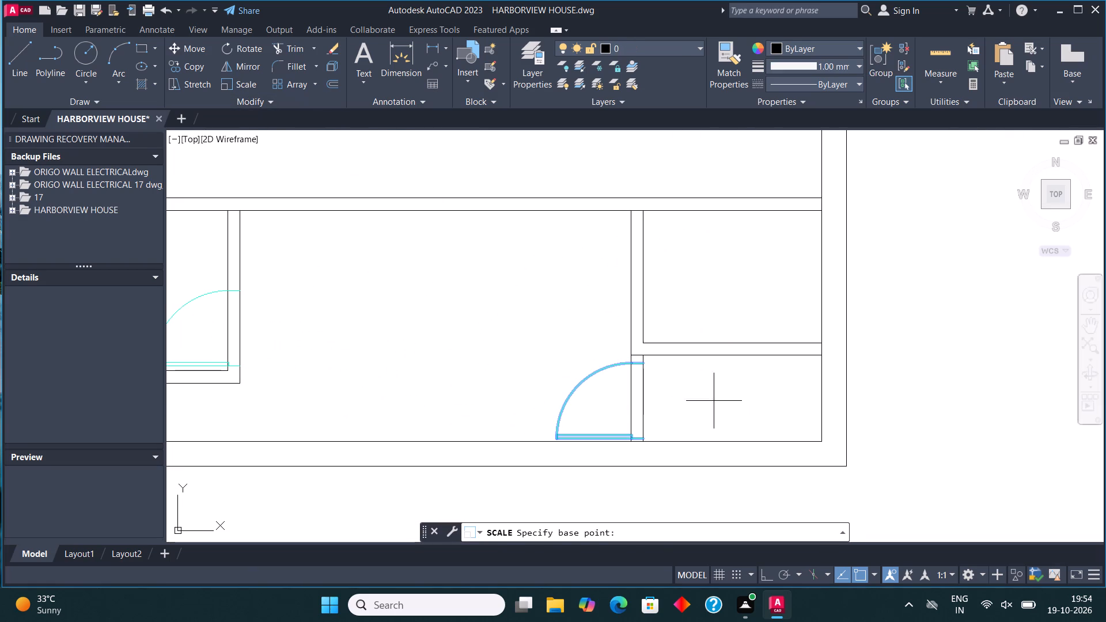
pyautogui.click(647, 437)
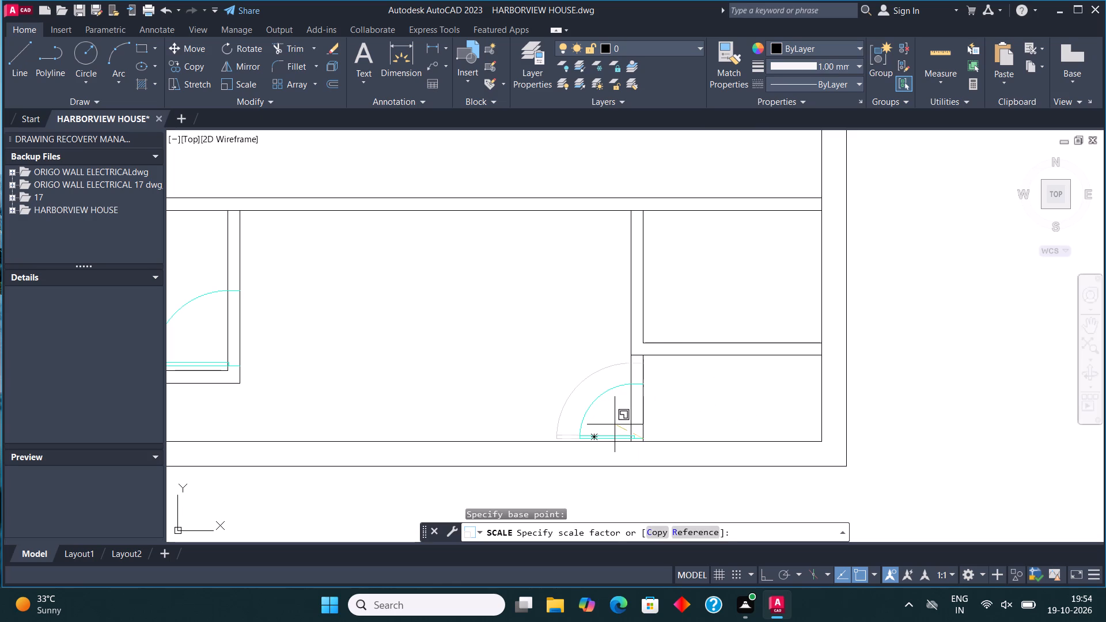
pyautogui.click(615, 424)
# Copy the right door in the second row of spare doors to the bottom of the left wall of the second plan's upper-right room.
pyautogui.scroll(-2, 642, 463)
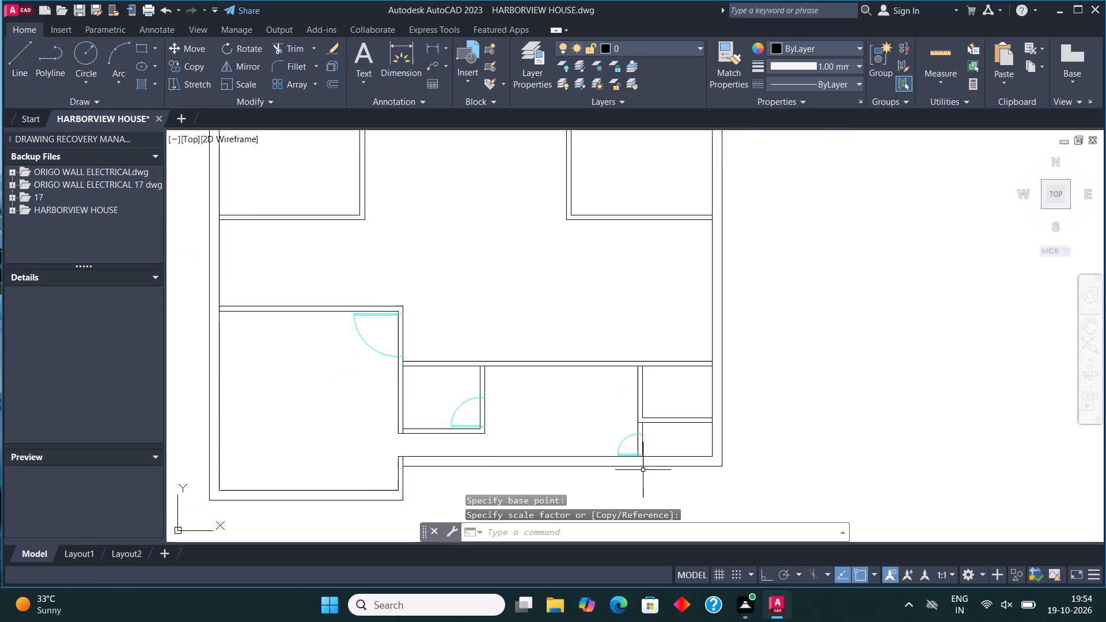
pyautogui.scroll(-3, 643, 470)
pyautogui.scroll(4, 283, 327)
pyautogui.click(306, 467)
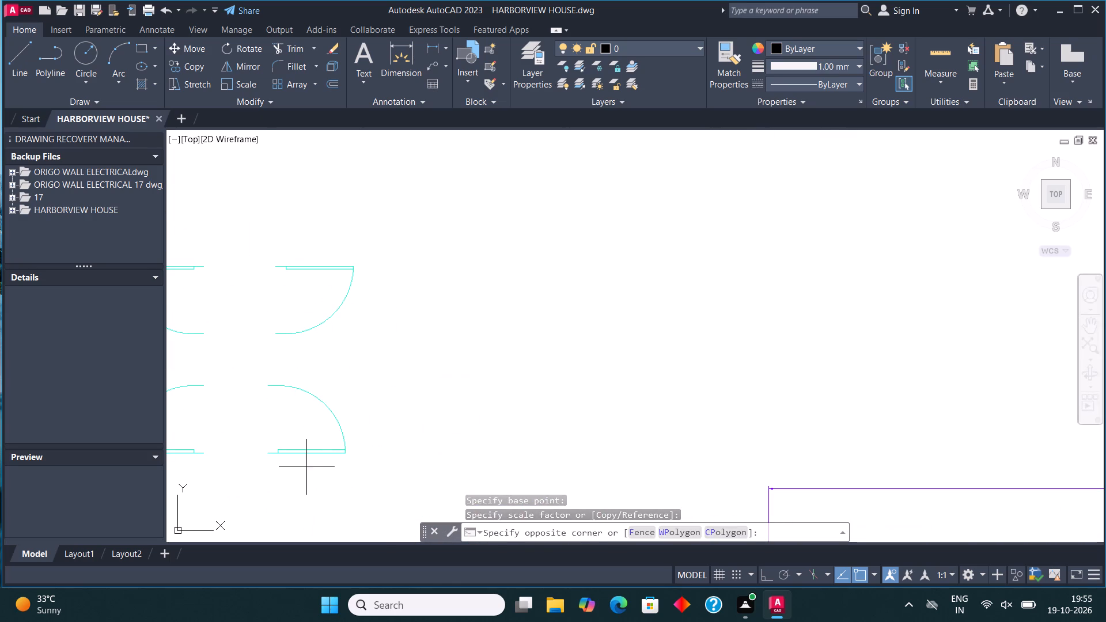
pyautogui.click(299, 434)
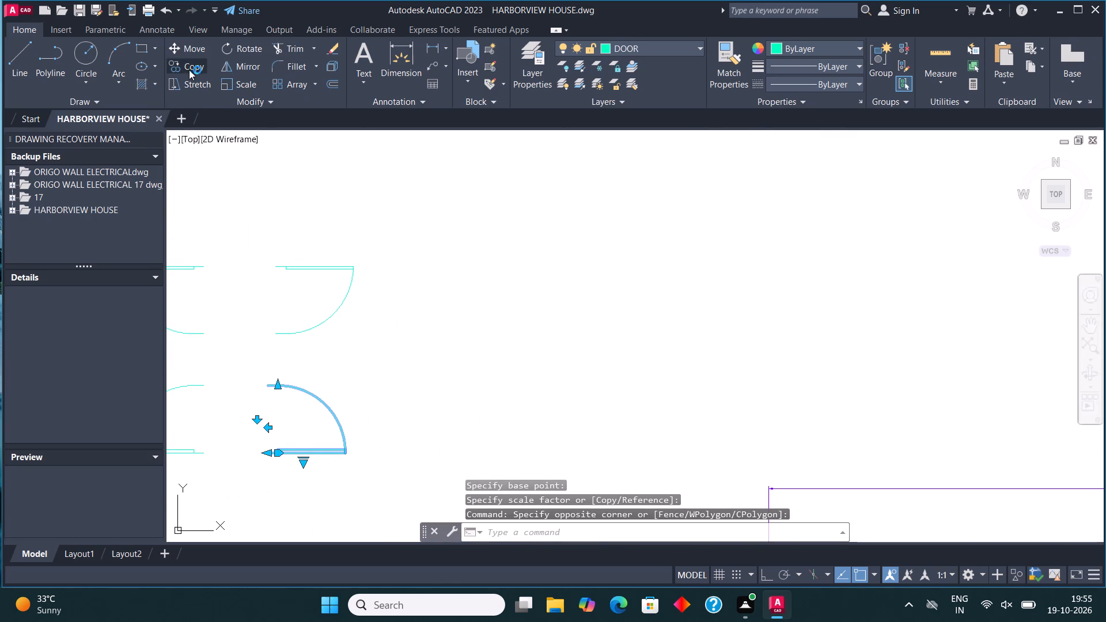
pyautogui.click(193, 68)
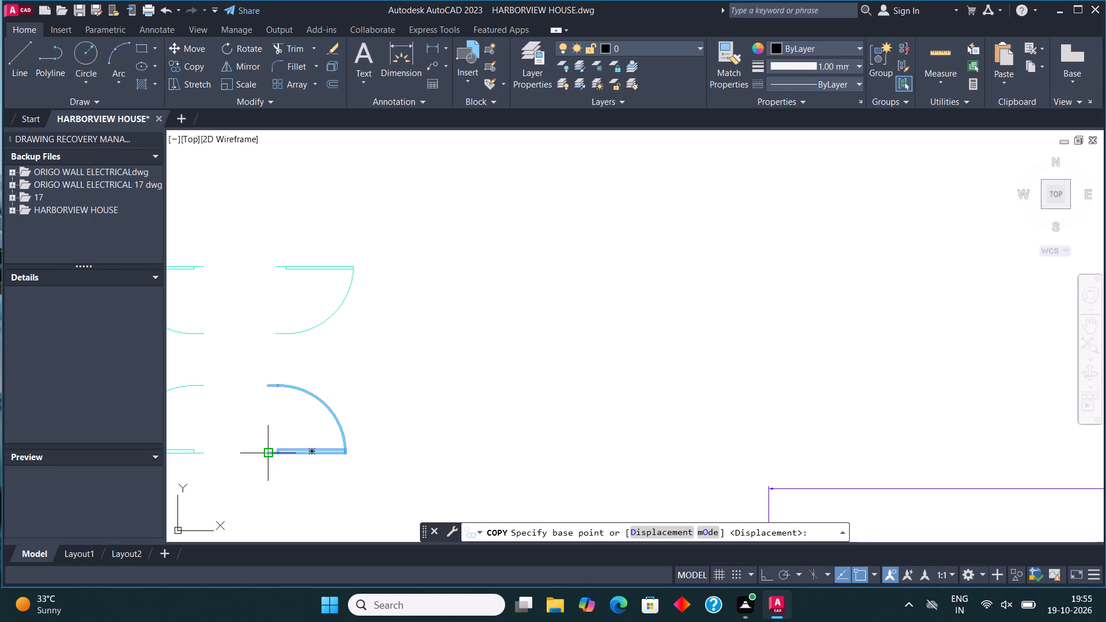
pyautogui.click(268, 453)
pyautogui.scroll(-4, 393, 380)
pyautogui.moveTo(810, 437); pyautogui.dragTo(647, 336, button='middle')
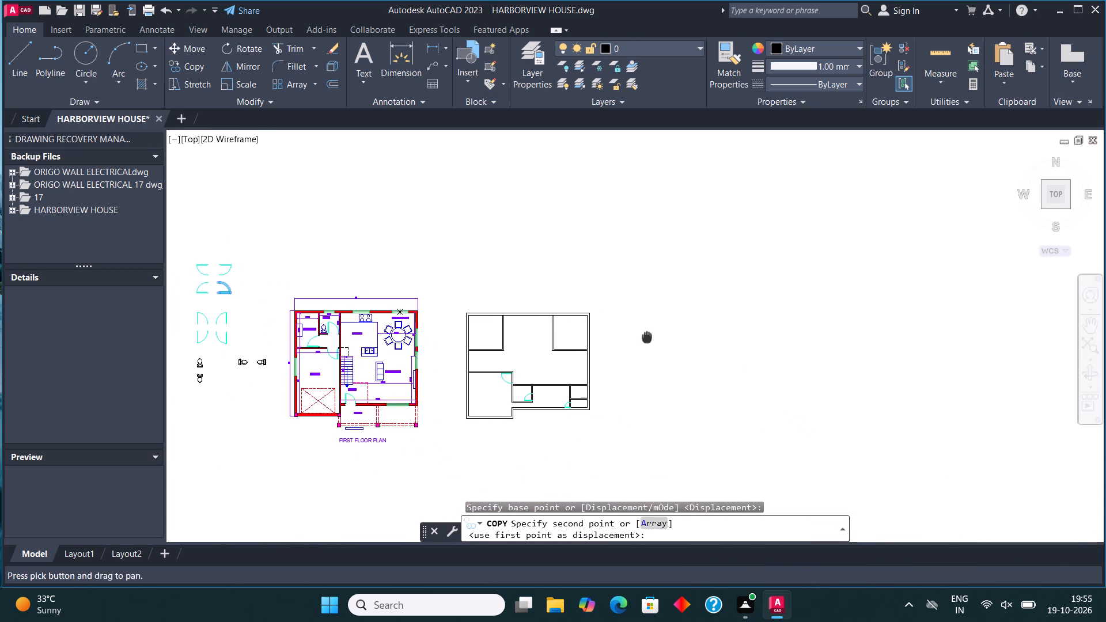
pyautogui.scroll(2, 647, 336)
pyautogui.scroll(-2, 641, 348)
pyautogui.moveTo(635, 358); pyautogui.dragTo(628, 342, button='middle')
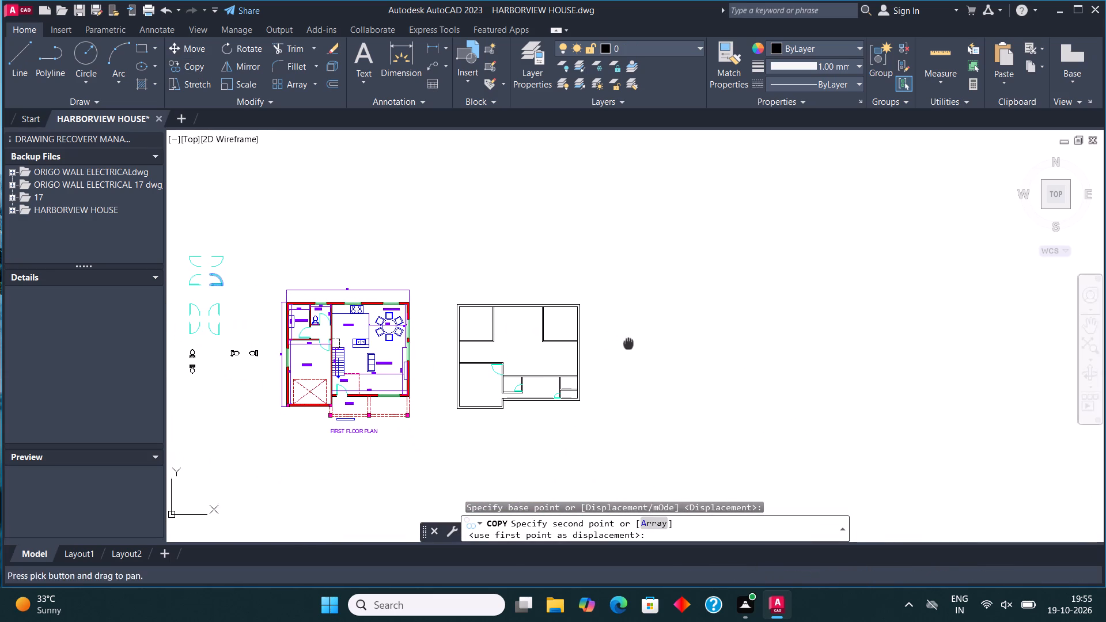
pyautogui.scroll(5, 564, 320)
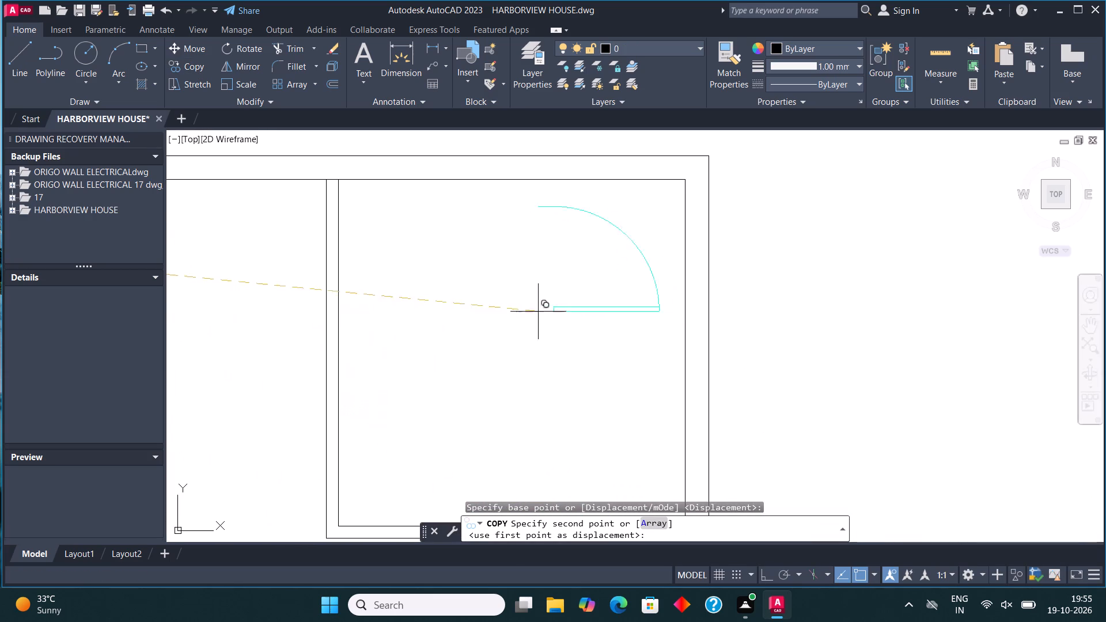
pyautogui.scroll(-2, 456, 356)
pyautogui.scroll(2, 422, 422)
pyautogui.click(378, 417)
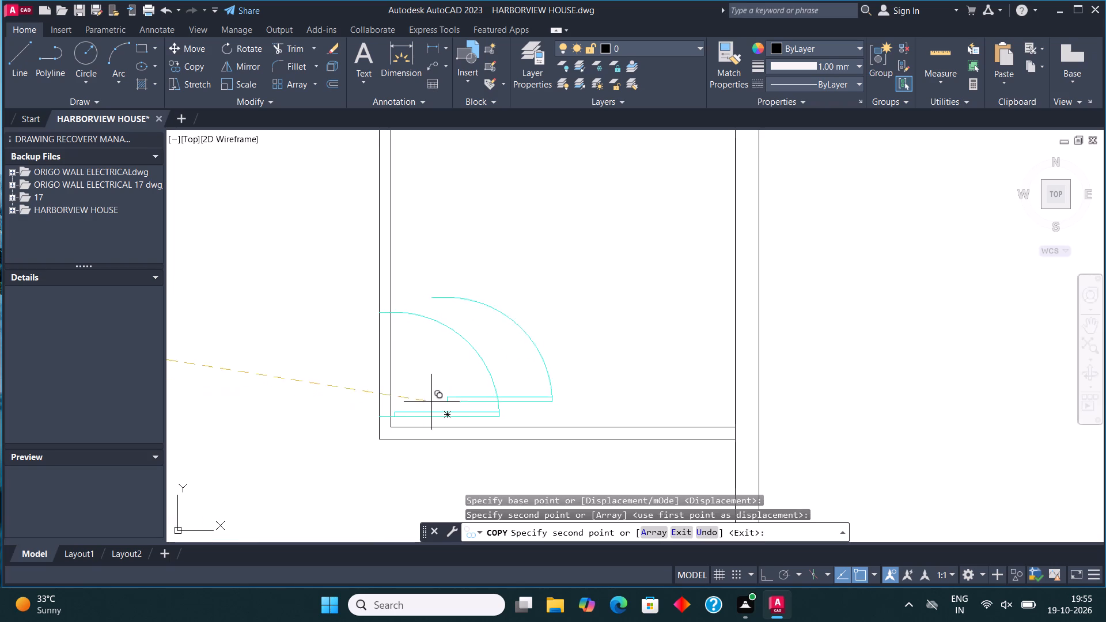
pyautogui.press('Escape')
# Draw a vertical line from the upper-right room's bottom wall down to the long horizontal wall below, with Ortho on.
pyautogui.scroll(-2, 438, 395)
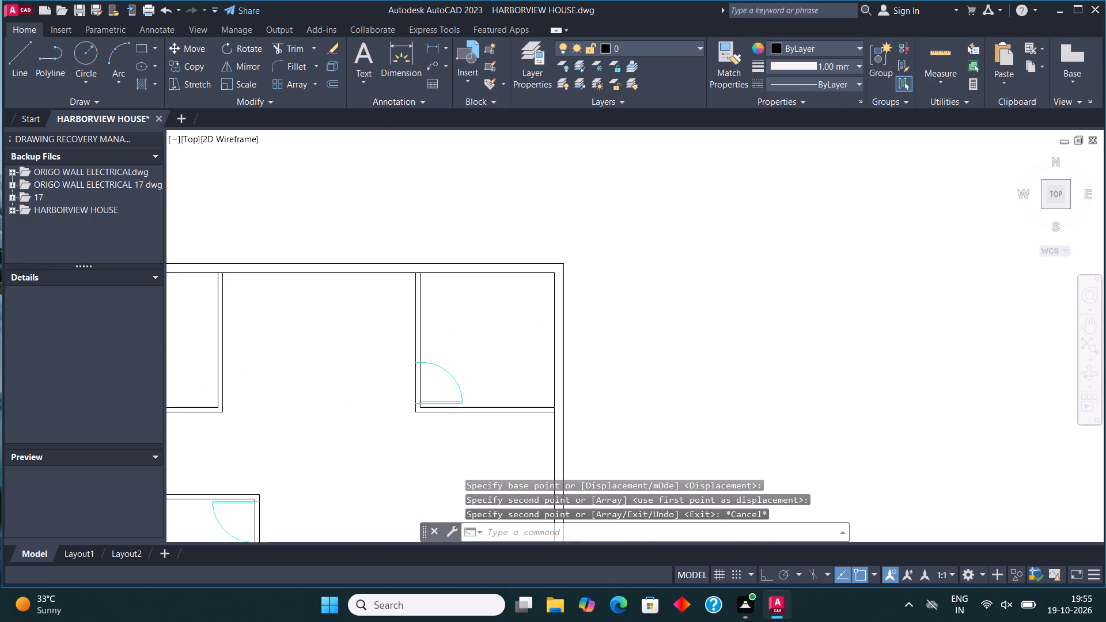
pyautogui.scroll(-2, 438, 395)
pyautogui.moveTo(441, 415); pyautogui.dragTo(435, 366, button='middle')
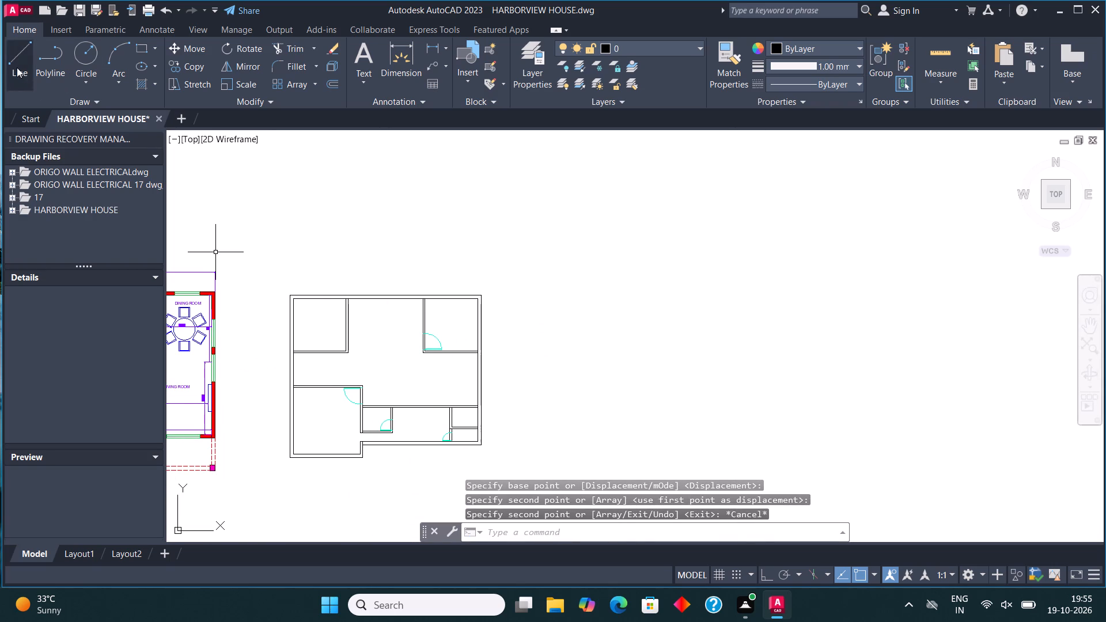
pyautogui.click(17, 67)
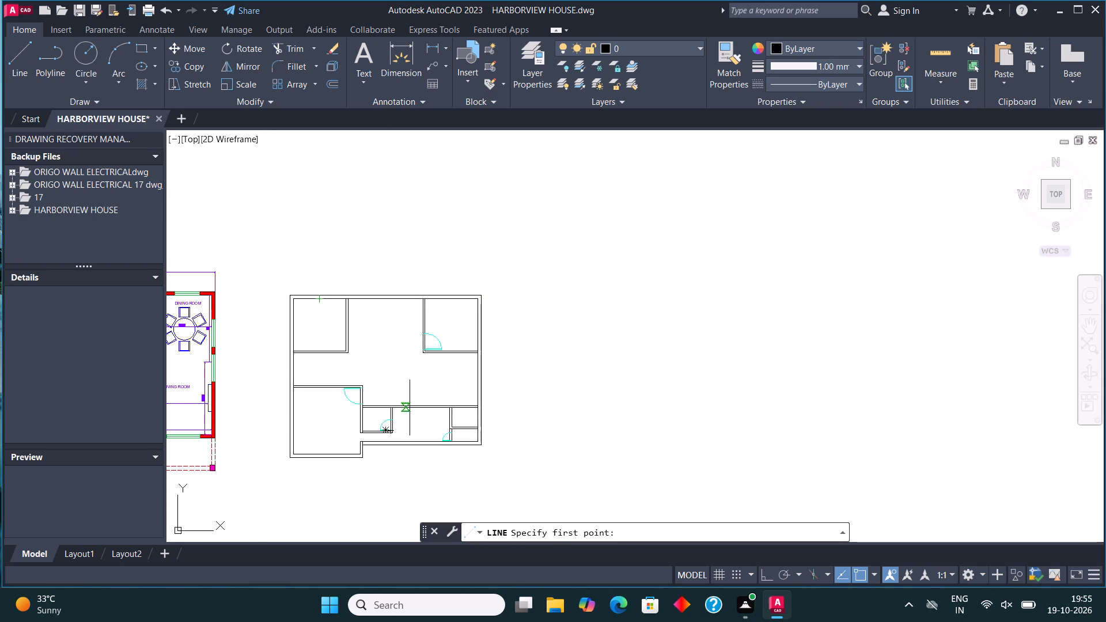
pyautogui.scroll(3, 433, 393)
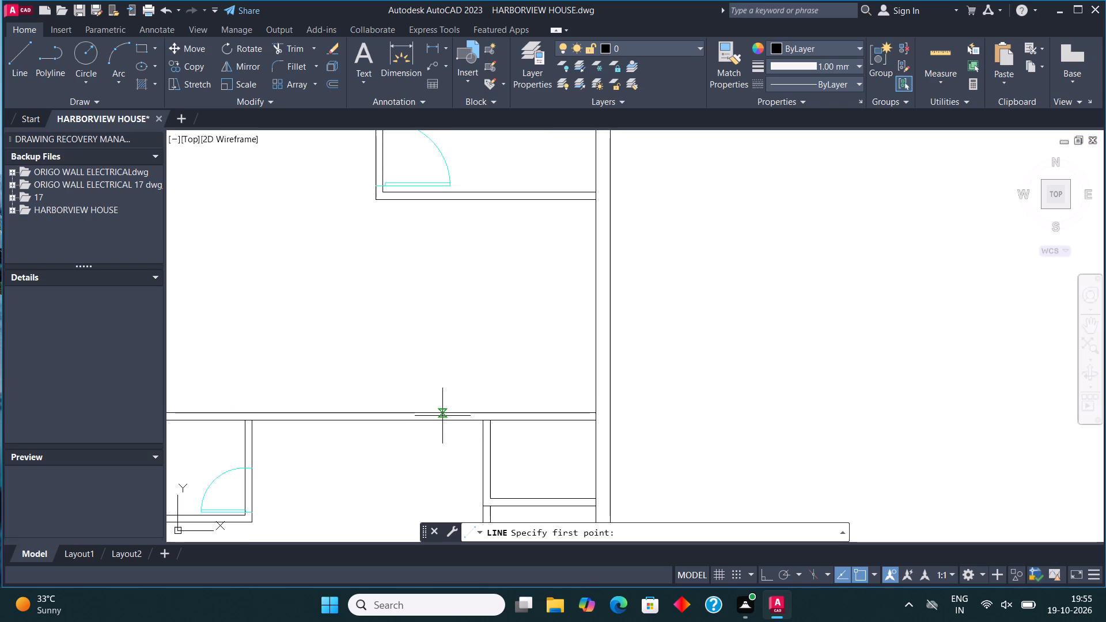
pyautogui.click(434, 203)
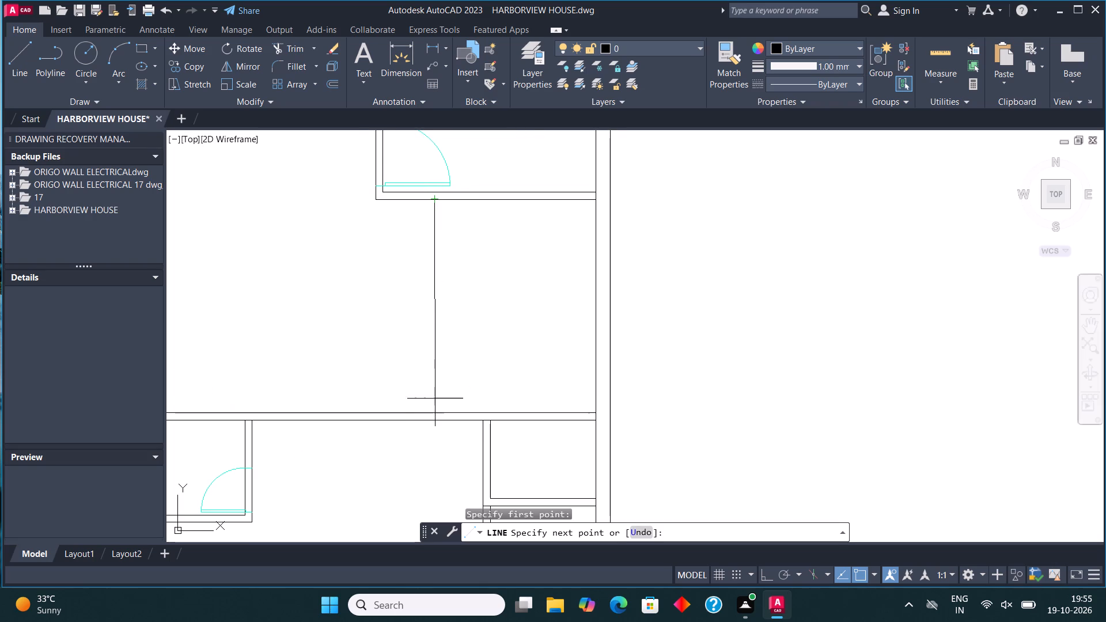
pyautogui.press('F8')
pyautogui.click(435, 409)
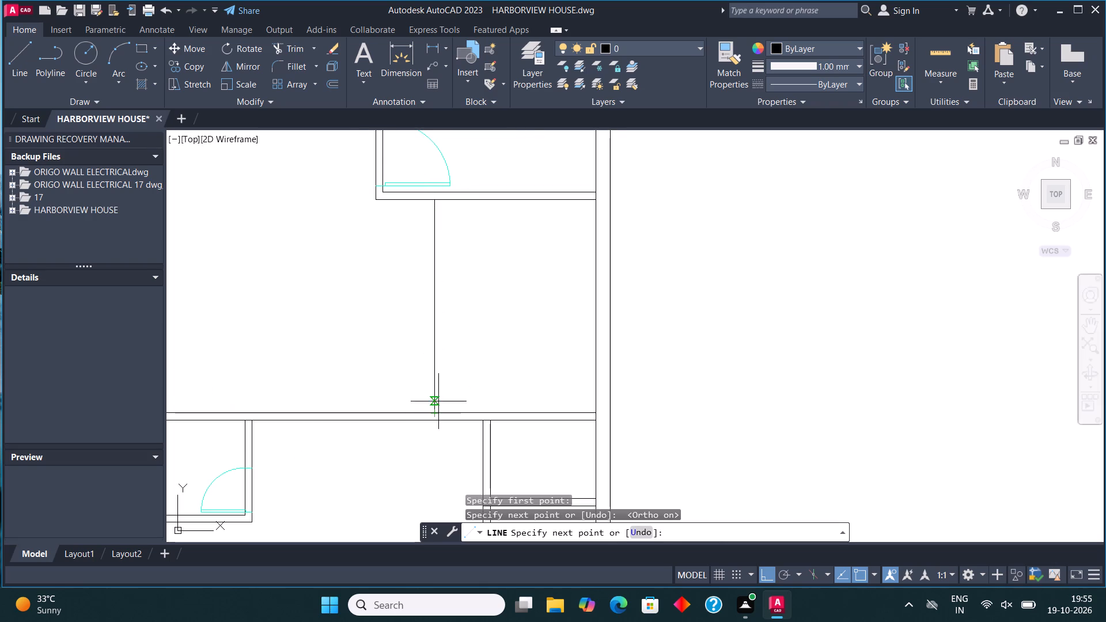
pyautogui.press('Escape')
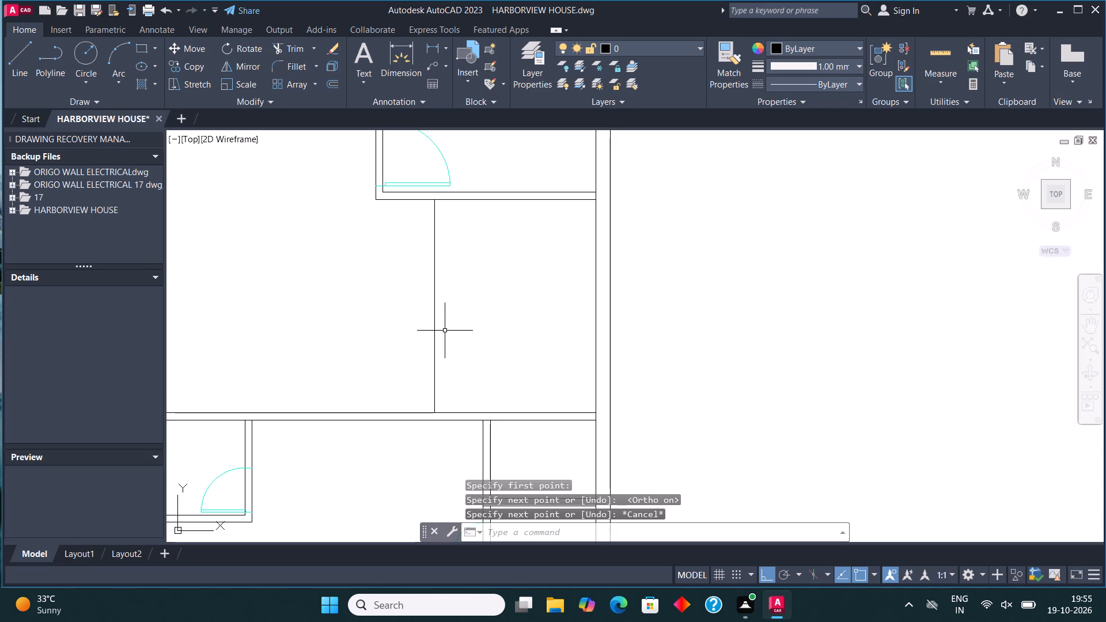
# Offset the new vertical line 4.5" to its right to form a partition wall below the upper-right room.
pyautogui.click(427, 304)
pyautogui.doubleClick(453, 312)
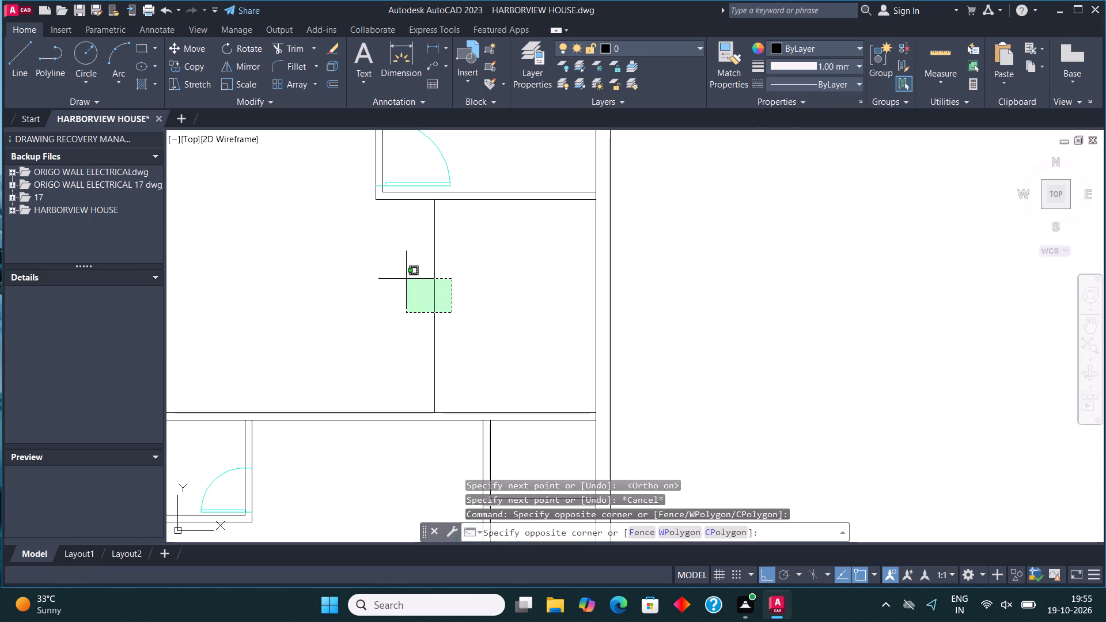
pyautogui.click(406, 278)
pyautogui.click(330, 84)
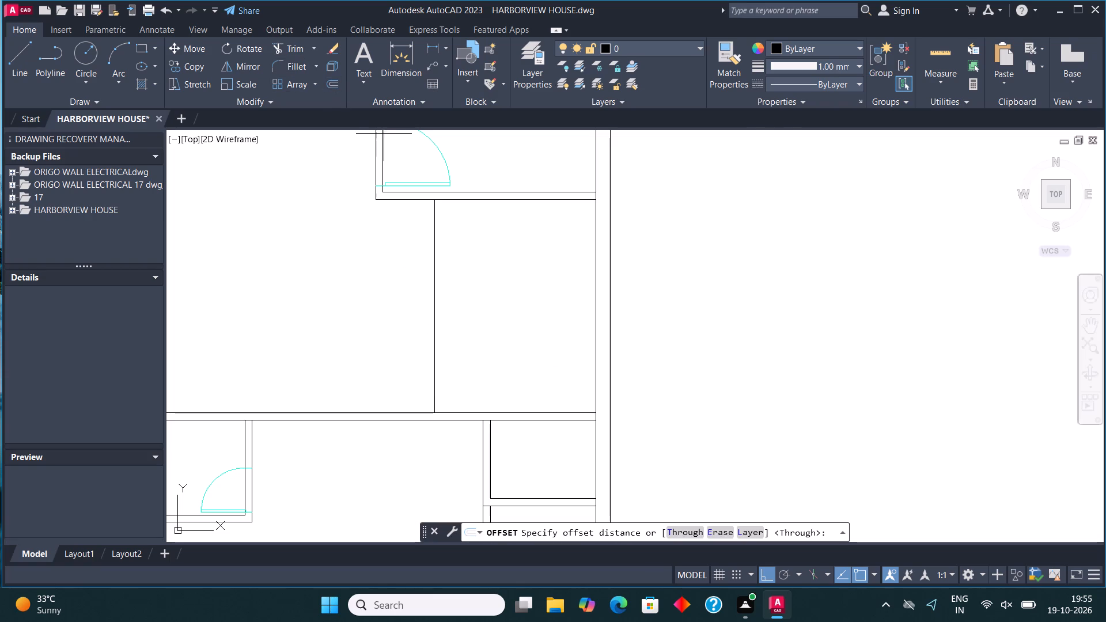
pyautogui.click(431, 305)
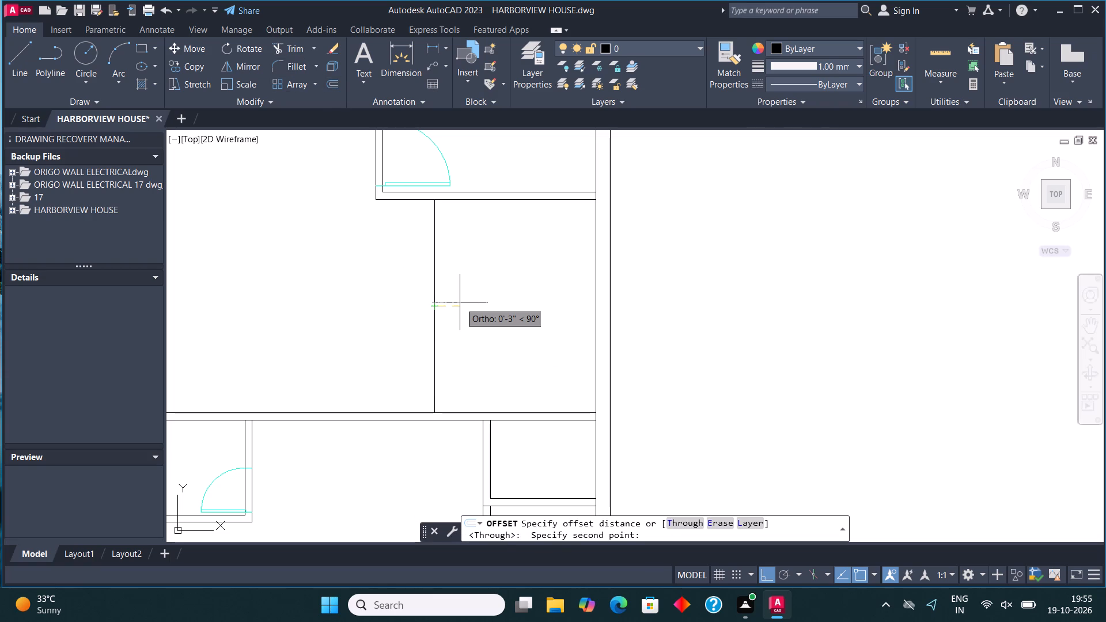
pyautogui.write('4.5"')
pyautogui.press('Return')
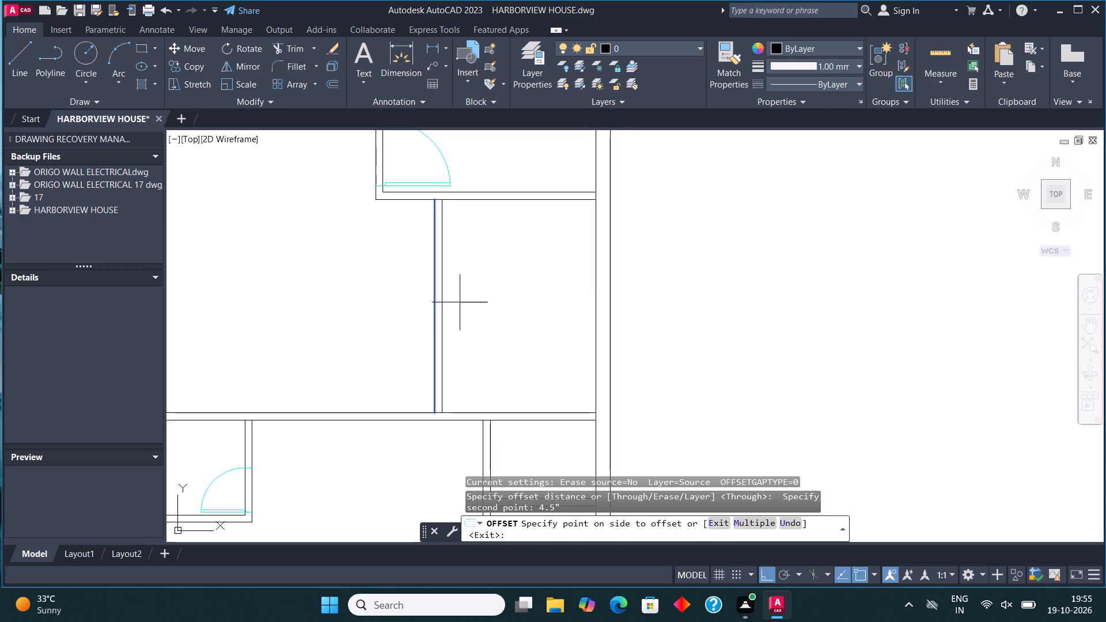
pyautogui.click(465, 304)
pyautogui.press('Escape')
# Copy the upper-right room's door onto the upper part of the new vertical partition below it, with Ortho off.
pyautogui.scroll(-1, 453, 306)
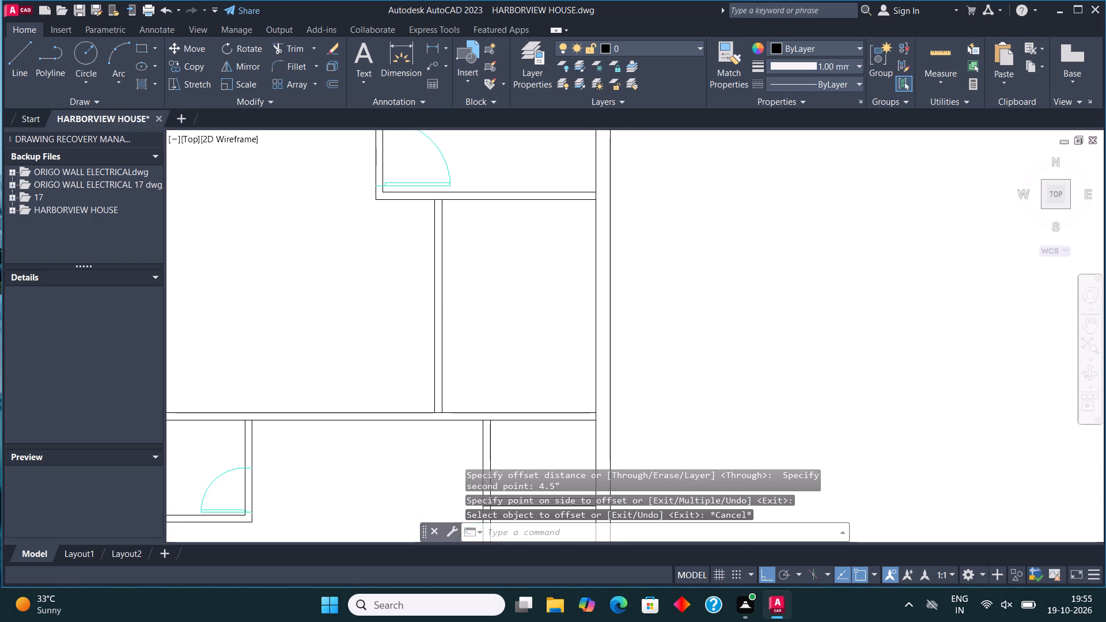
pyautogui.scroll(-1, 453, 306)
pyautogui.scroll(3, 423, 246)
pyautogui.click(456, 301)
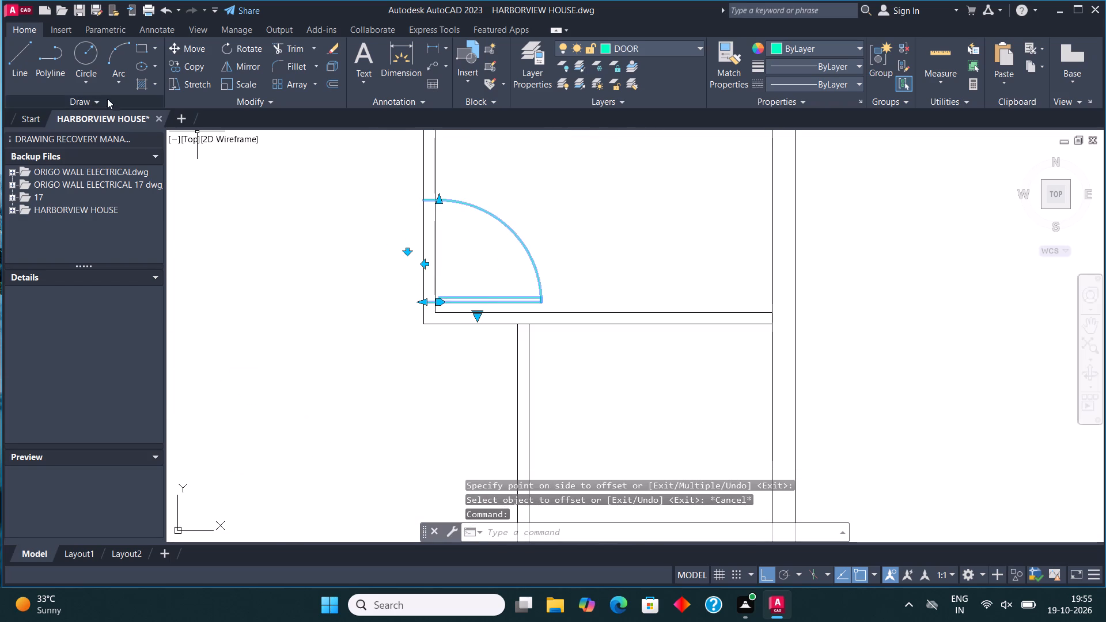
pyautogui.click(175, 69)
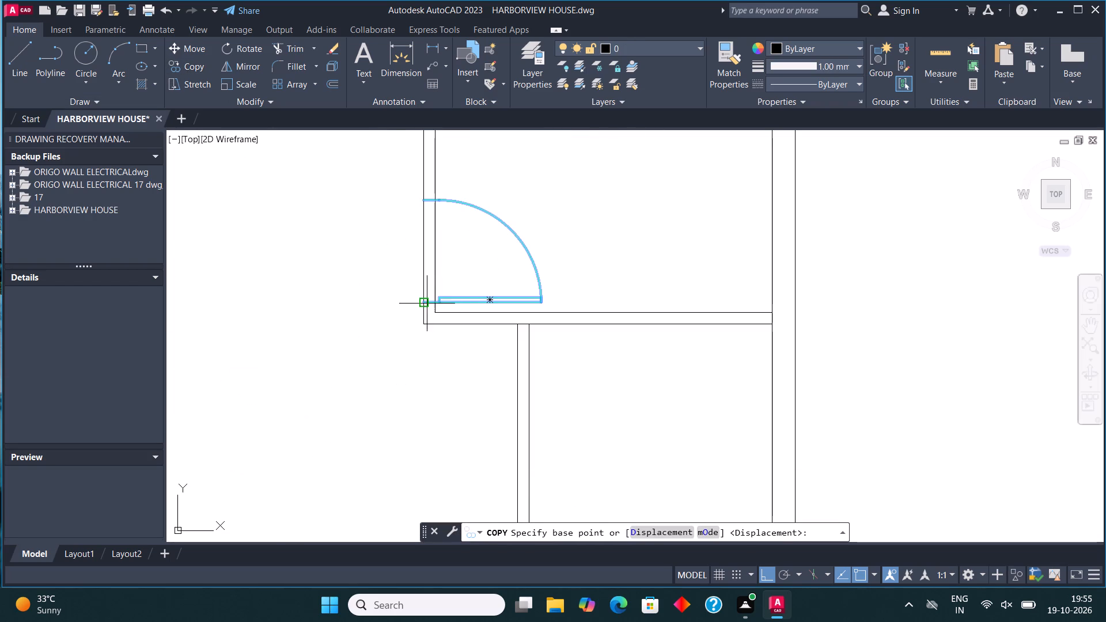
pyautogui.click(423, 304)
pyautogui.scroll(-3, 567, 293)
pyautogui.scroll(1, 567, 348)
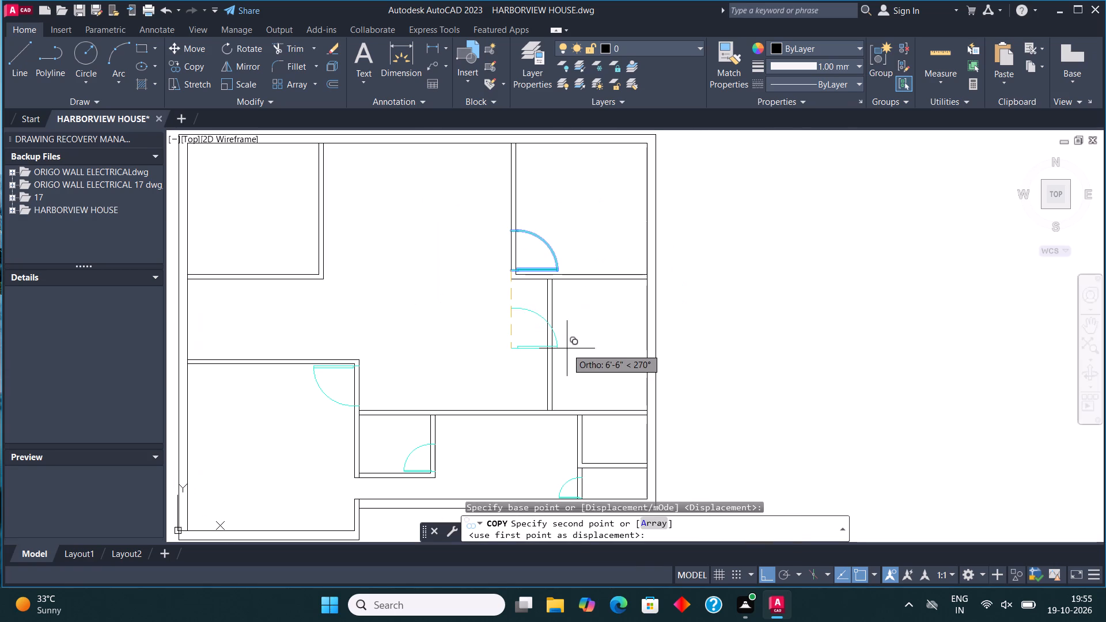
pyautogui.press('F8')
pyautogui.scroll(2, 564, 340)
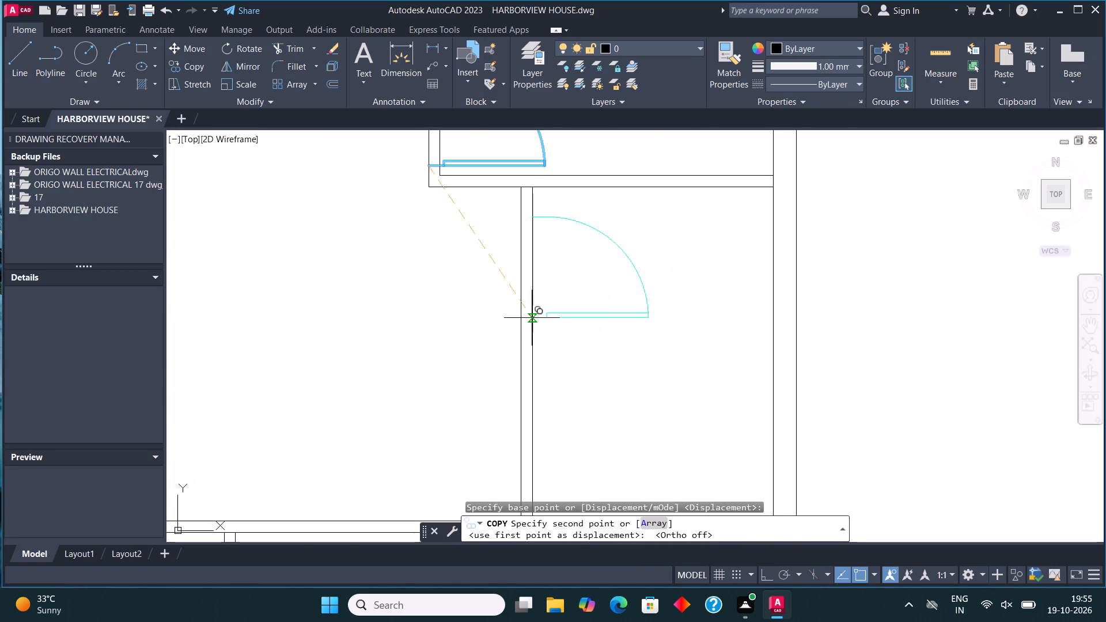
pyautogui.click(524, 330)
pyautogui.scroll(-2, 579, 306)
pyautogui.press('Escape')
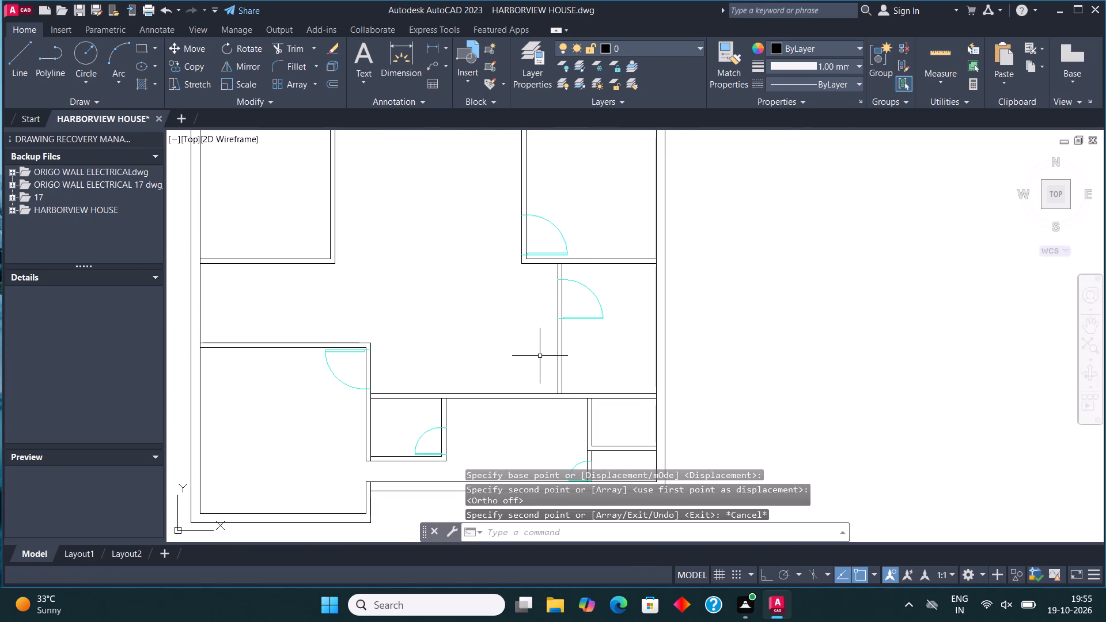
# Draw a horizontal line between the facing walls of the second plan's upper-left and upper-right rooms, about halfway down those walls.
pyautogui.scroll(-2, 540, 380)
pyautogui.moveTo(539, 316); pyautogui.dragTo(553, 325, button='middle')
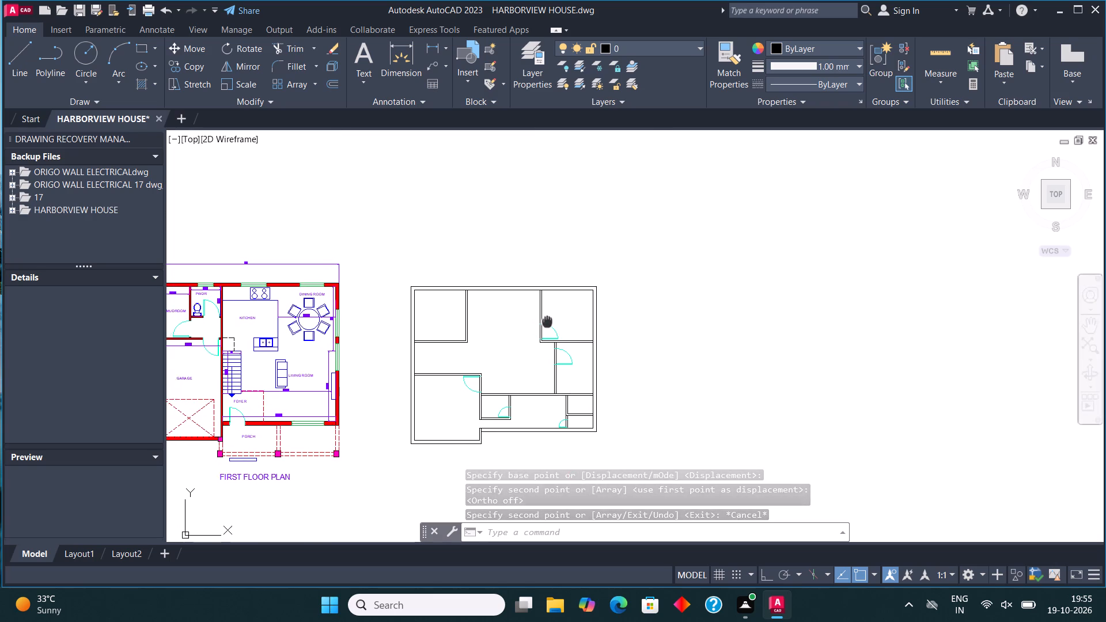
pyautogui.moveTo(553, 325); pyautogui.dragTo(553, 373, button='middle')
pyautogui.scroll(2, 520, 375)
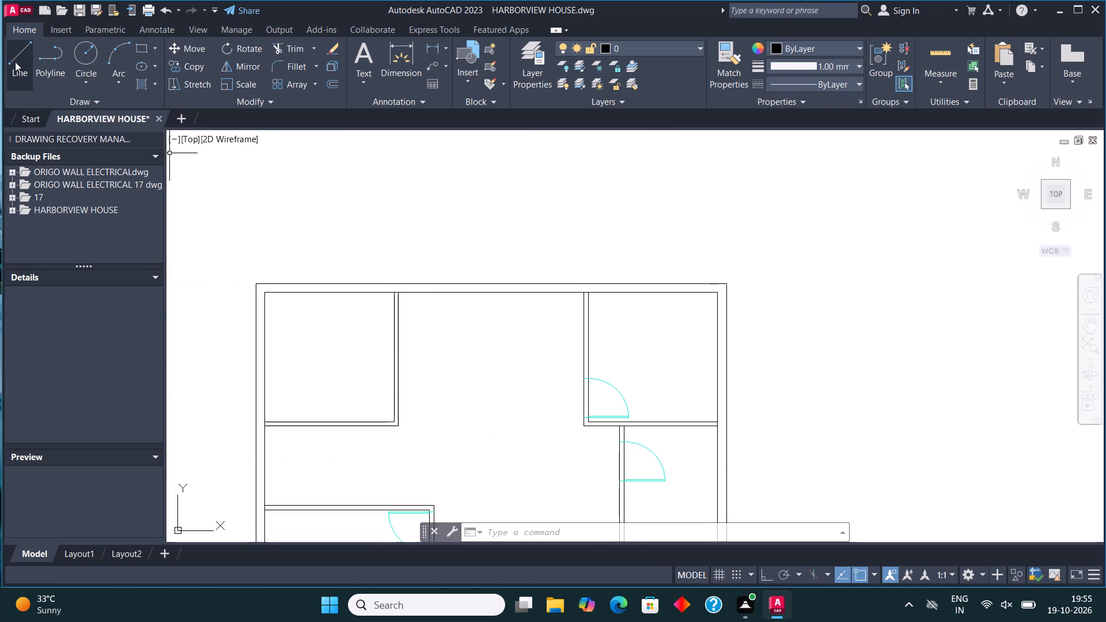
pyautogui.click(17, 61)
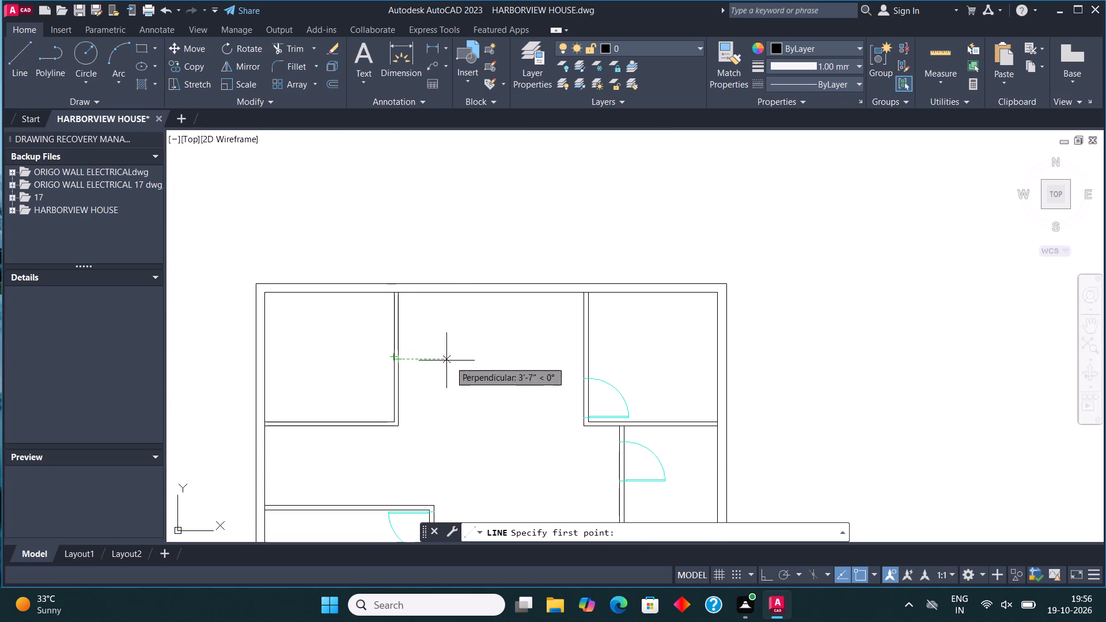
pyautogui.click(582, 361)
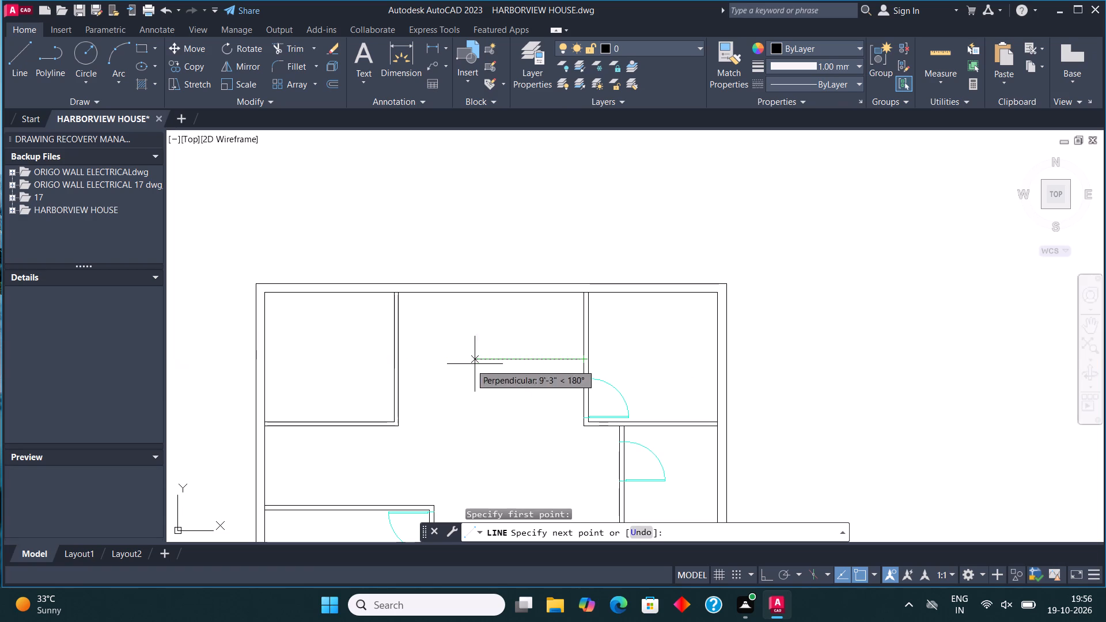
pyautogui.click(399, 362)
pyautogui.press('Escape')
# Offset the new horizontal line 4.5" downward to form a partition wall between the two upper rooms.
pyautogui.click(503, 371)
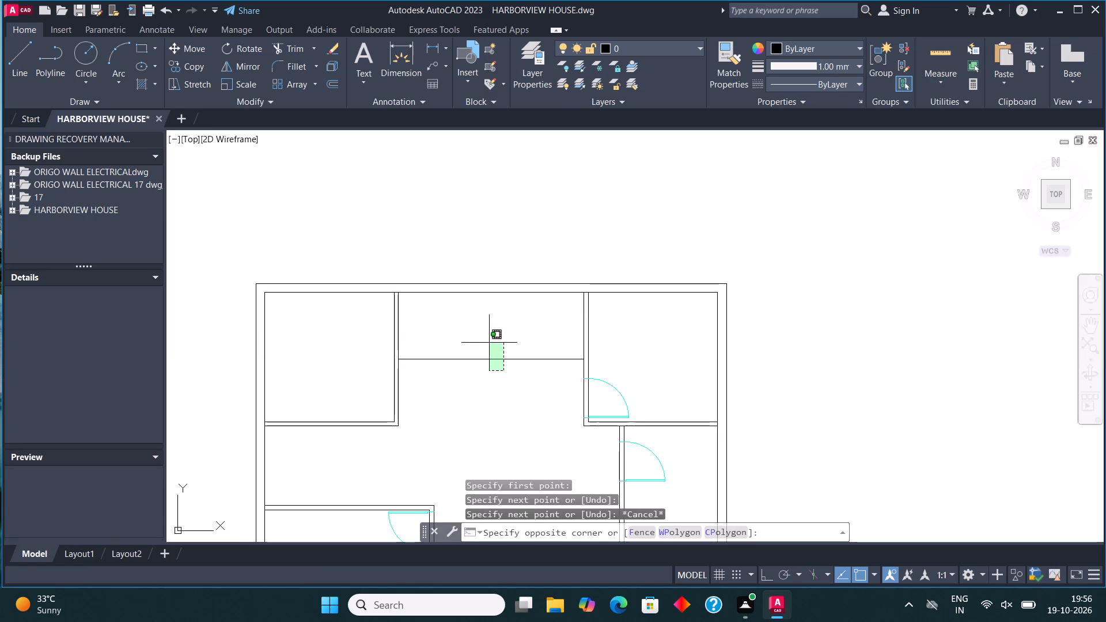
pyautogui.click(486, 339)
pyautogui.click(327, 83)
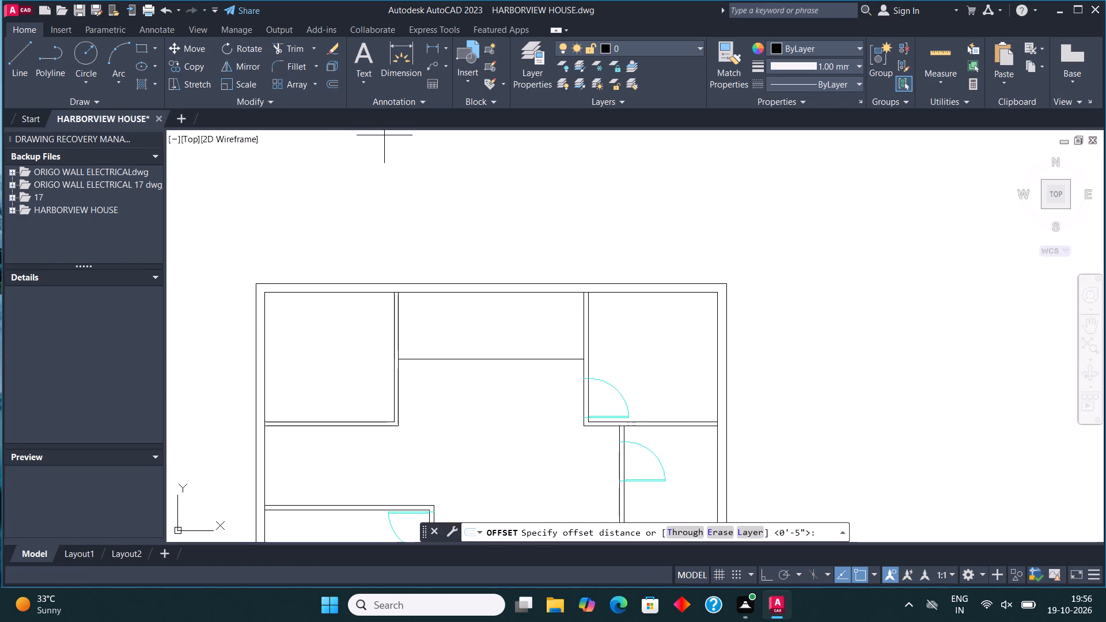
pyautogui.click(489, 362)
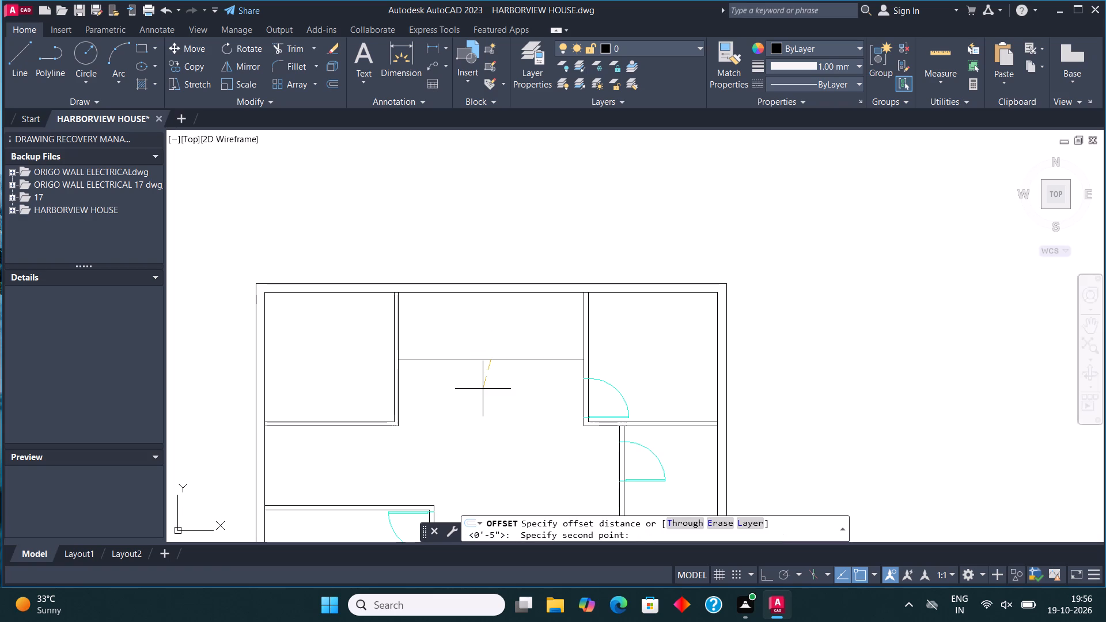
pyautogui.write('4.5"')
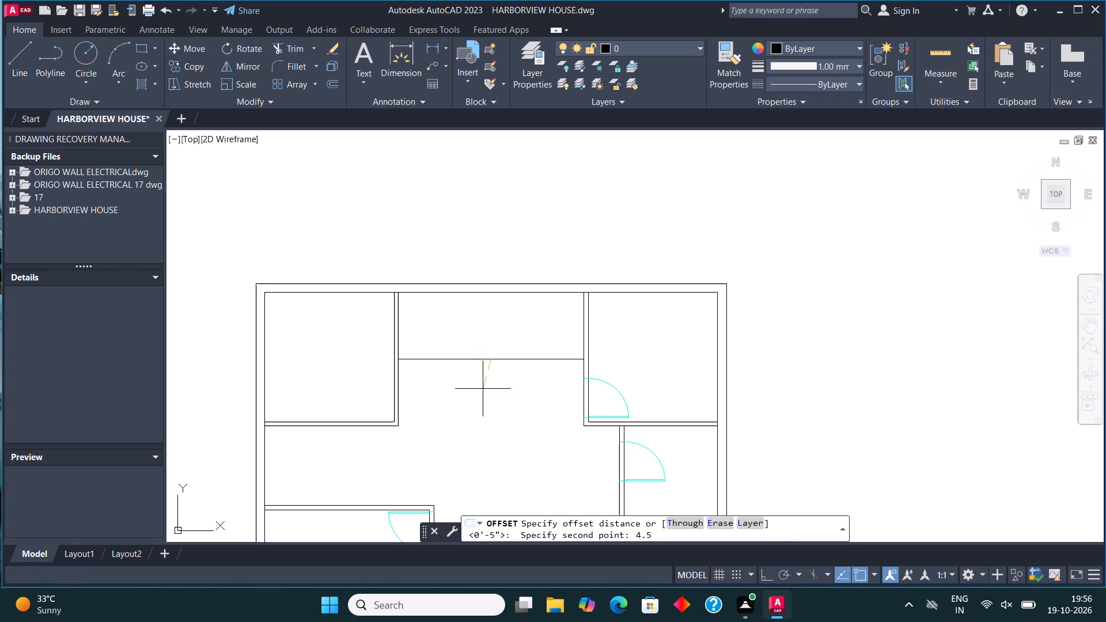
pyautogui.press('Return')
pyautogui.click(483, 389)
pyautogui.click(486, 396)
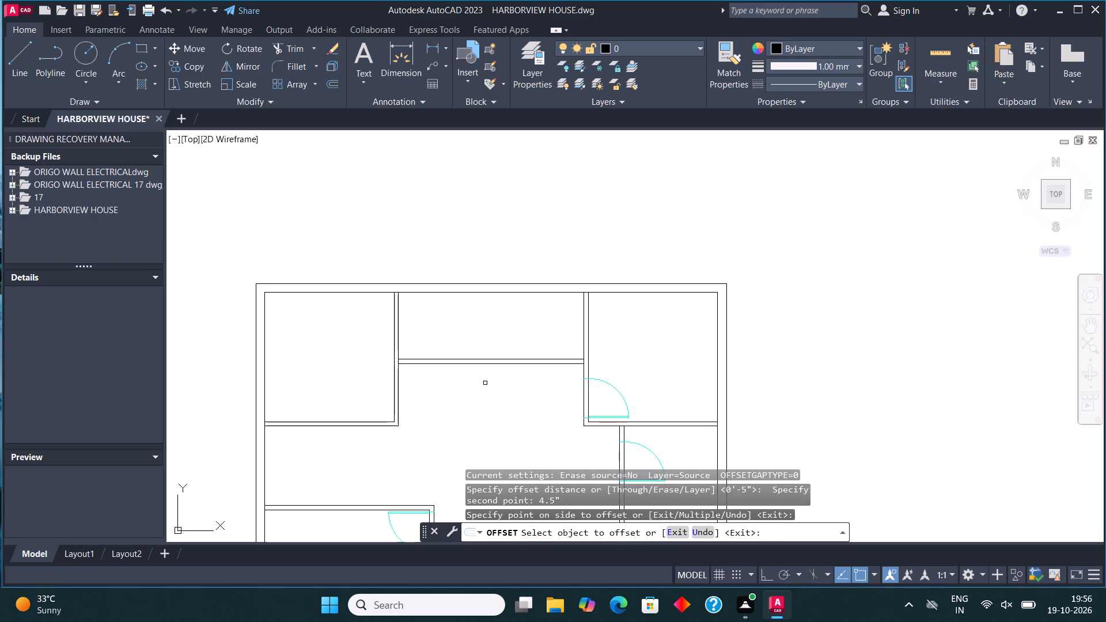
pyautogui.press('Escape')
pyautogui.scroll(-1, 449, 306)
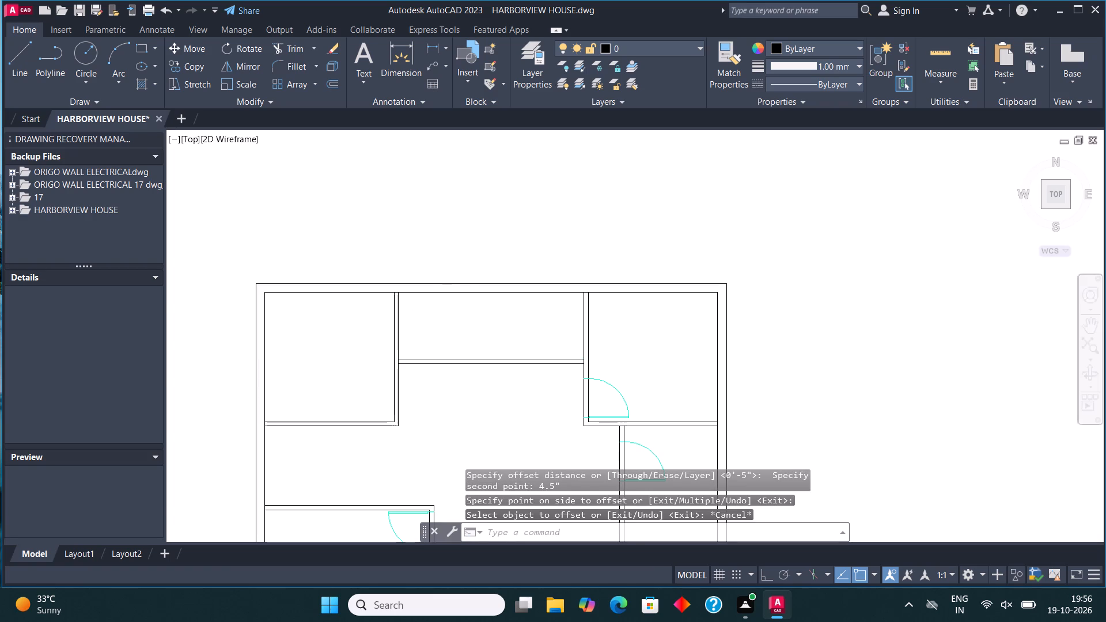
# Copy the upper-left door of the lower spare-door group onto the middle of the horizontal partition between the second plan's two upper rooms.
pyautogui.scroll(-1, 467, 324)
pyautogui.moveTo(486, 347); pyautogui.dragTo(510, 318, button='middle')
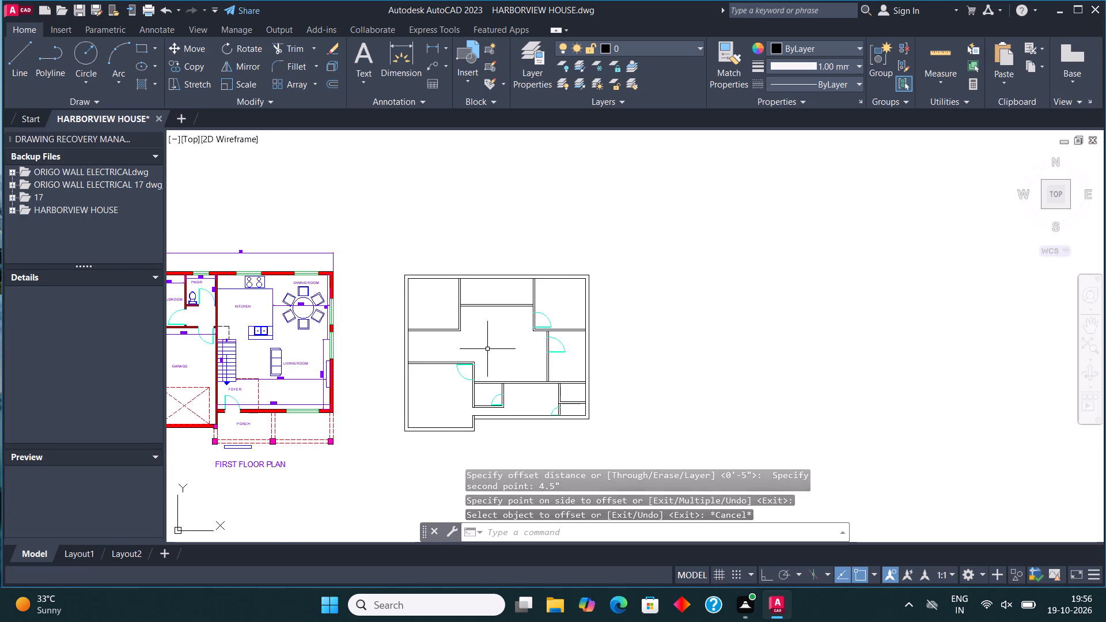
pyautogui.scroll(2, 487, 347)
pyautogui.scroll(-4, 487, 346)
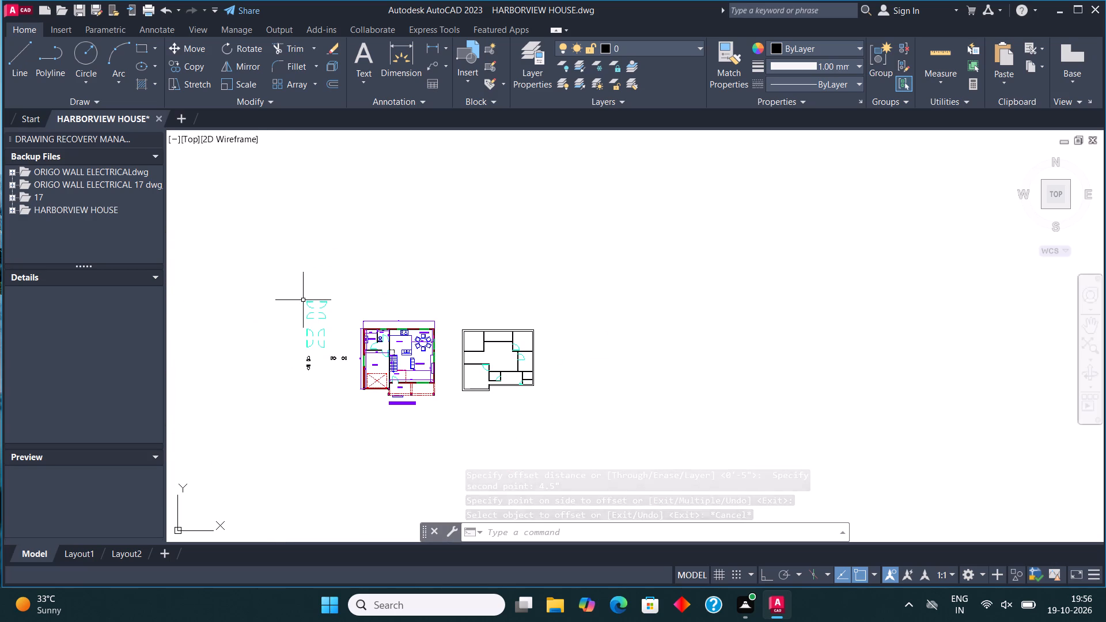
pyautogui.scroll(6, 305, 344)
pyautogui.moveTo(345, 274); pyautogui.dragTo(335, 251)
pyautogui.click(298, 197)
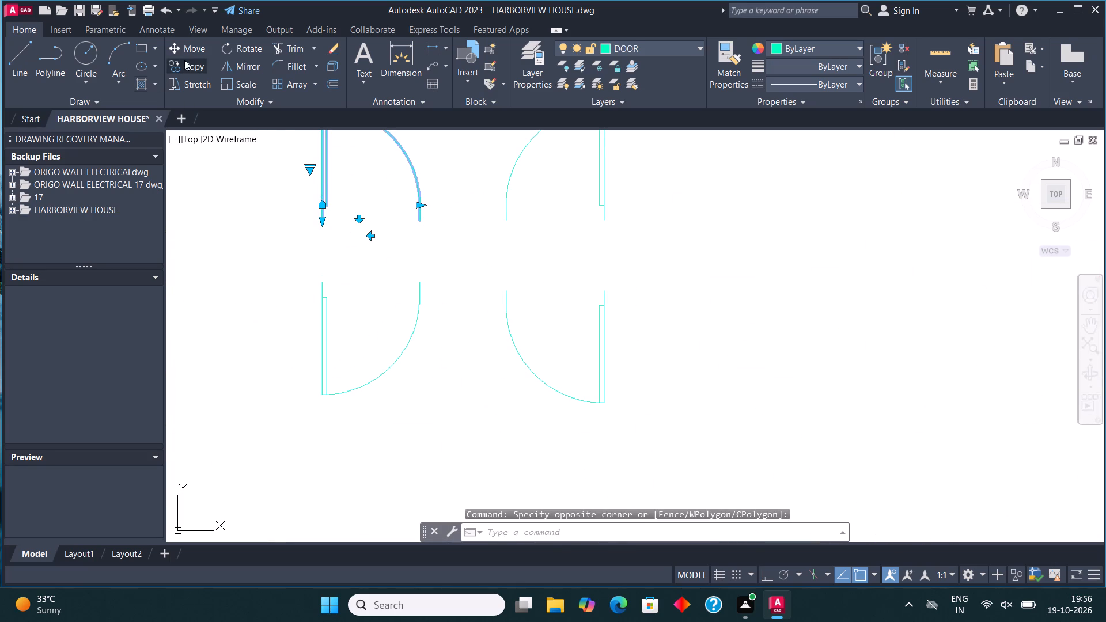
pyautogui.click(195, 67)
pyautogui.moveTo(321, 219); pyautogui.dragTo(326, 225)
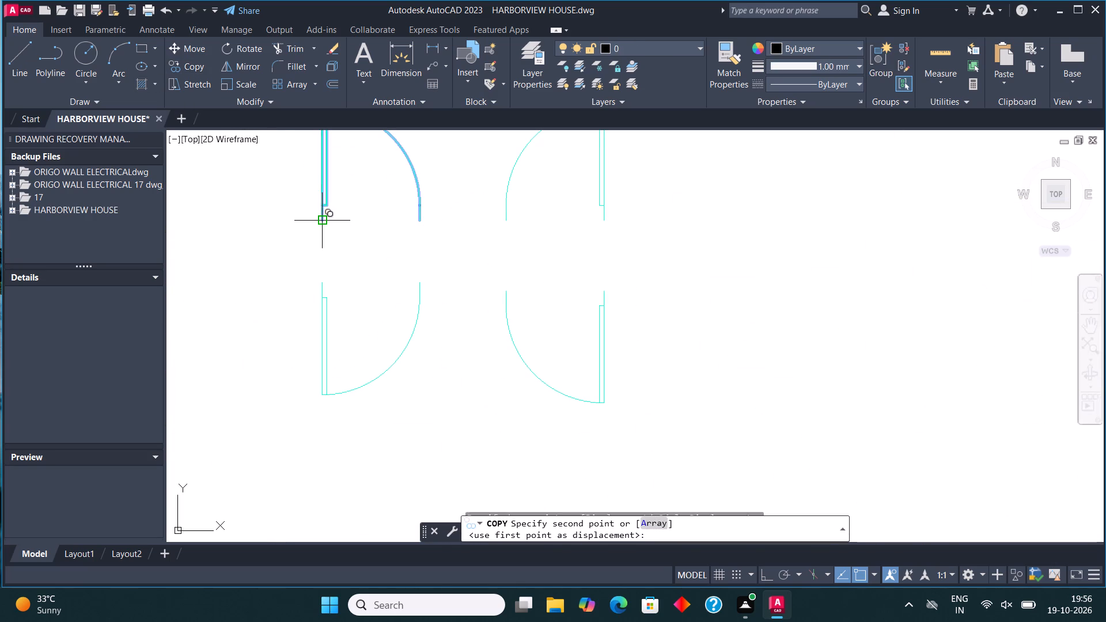
pyautogui.moveTo(326, 225); pyautogui.dragTo(326, 227)
pyautogui.scroll(-4, 321, 339)
pyautogui.moveTo(649, 345); pyautogui.dragTo(525, 340, button='middle')
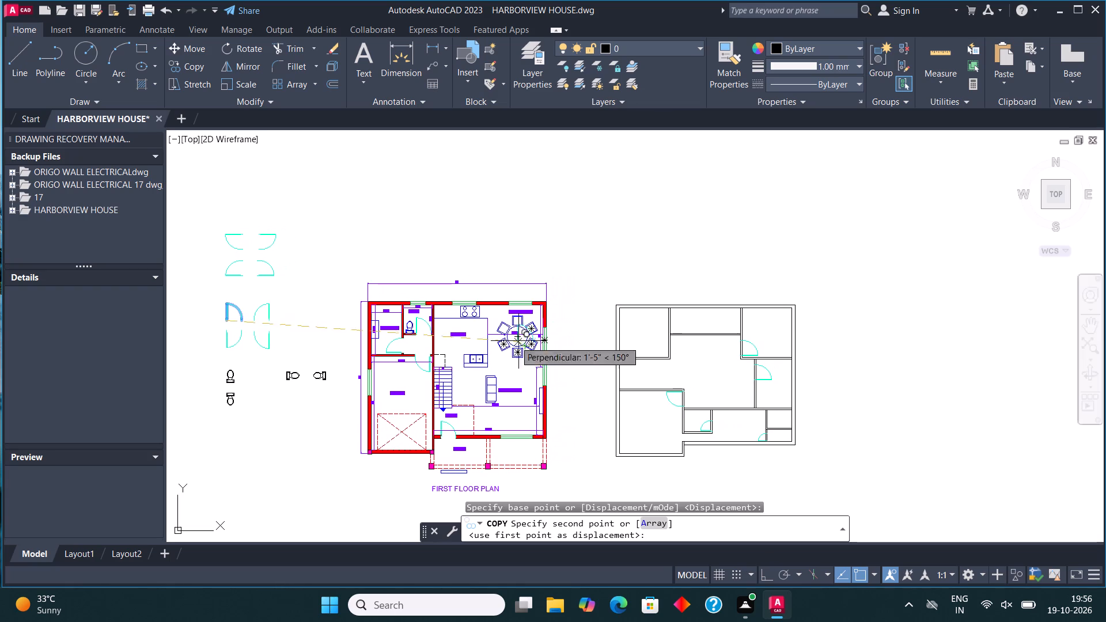
pyautogui.scroll(3, 726, 328)
pyautogui.moveTo(717, 324); pyautogui.dragTo(502, 338, button='middle')
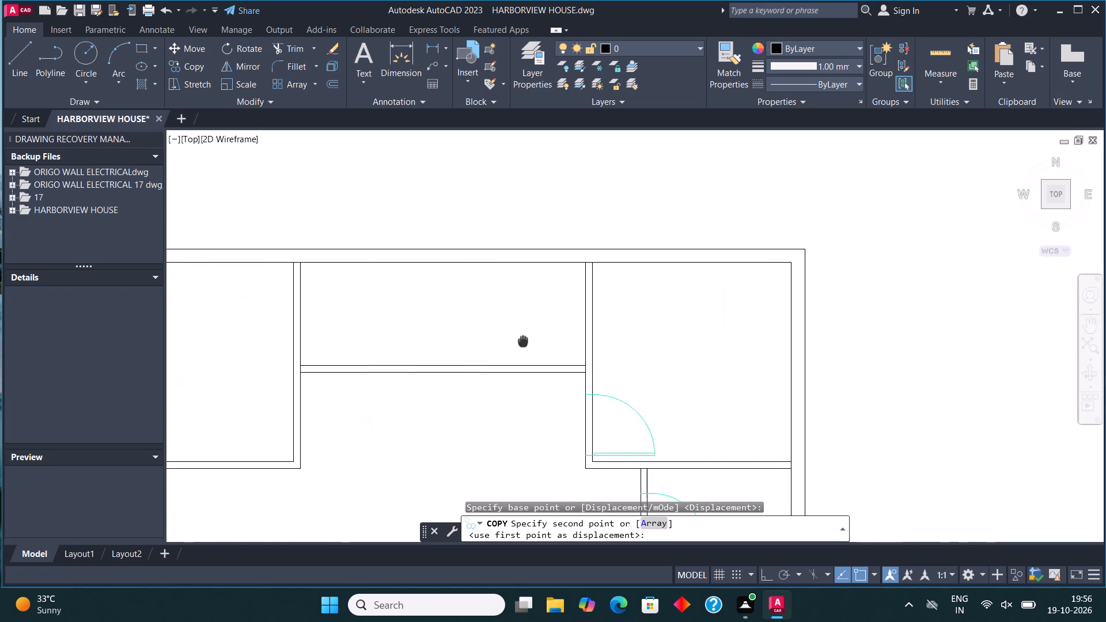
pyautogui.moveTo(502, 338); pyautogui.dragTo(514, 346, button='middle')
pyautogui.click(428, 377)
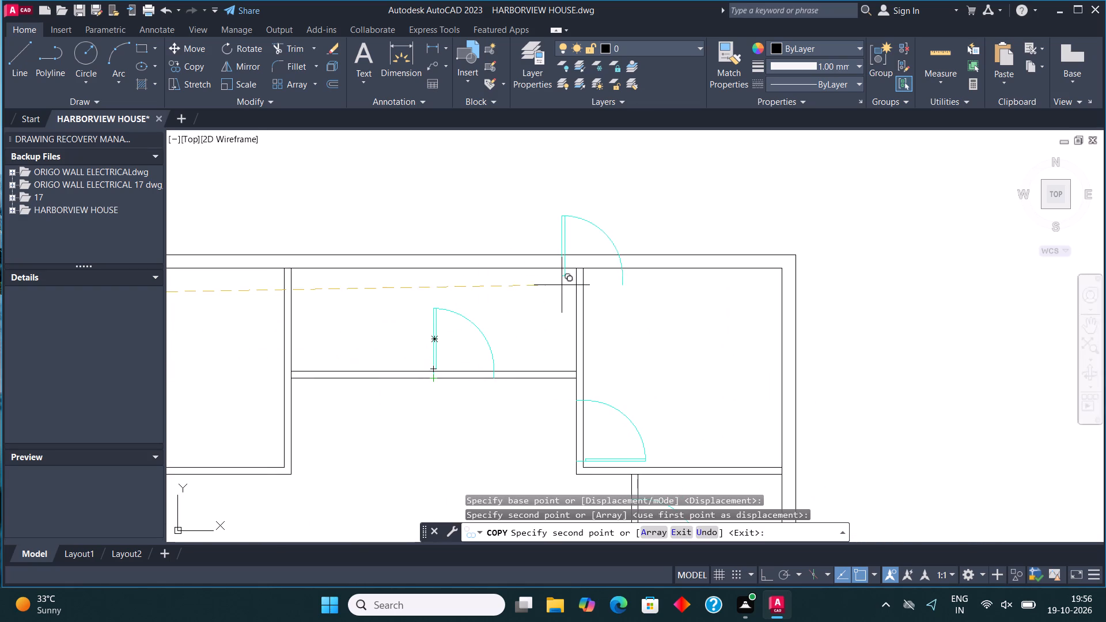
pyautogui.scroll(-2, 563, 283)
pyautogui.press('Escape')
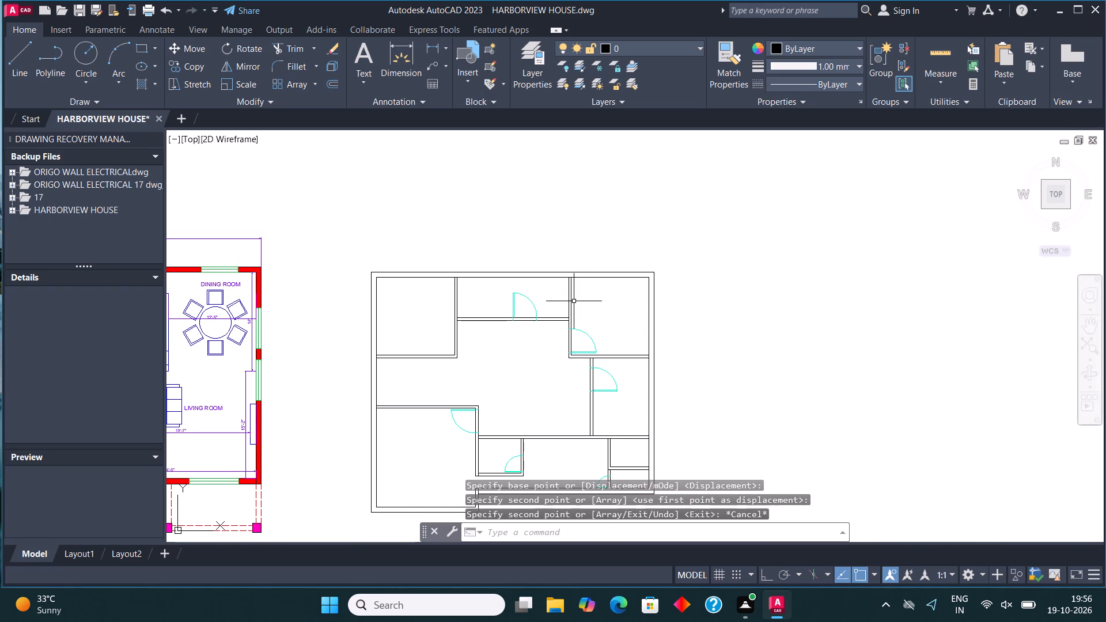
# Copy the lower-left door of the upper spare-door group onto the upper-left room's right wall, near its bottom corner.
pyautogui.scroll(-3, 580, 318)
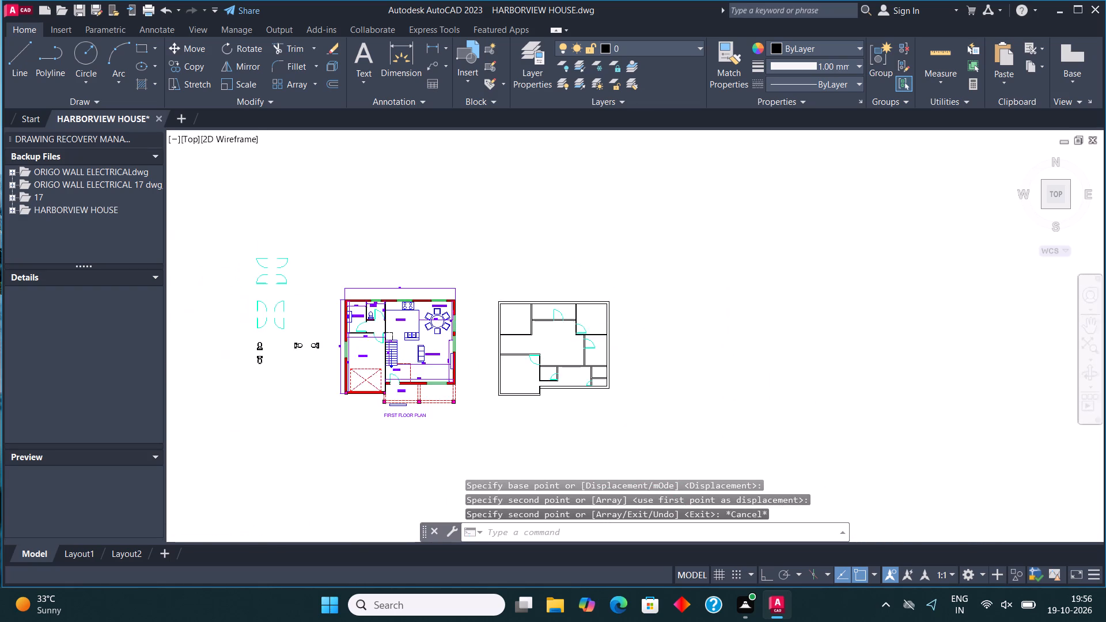
pyautogui.scroll(2, 538, 339)
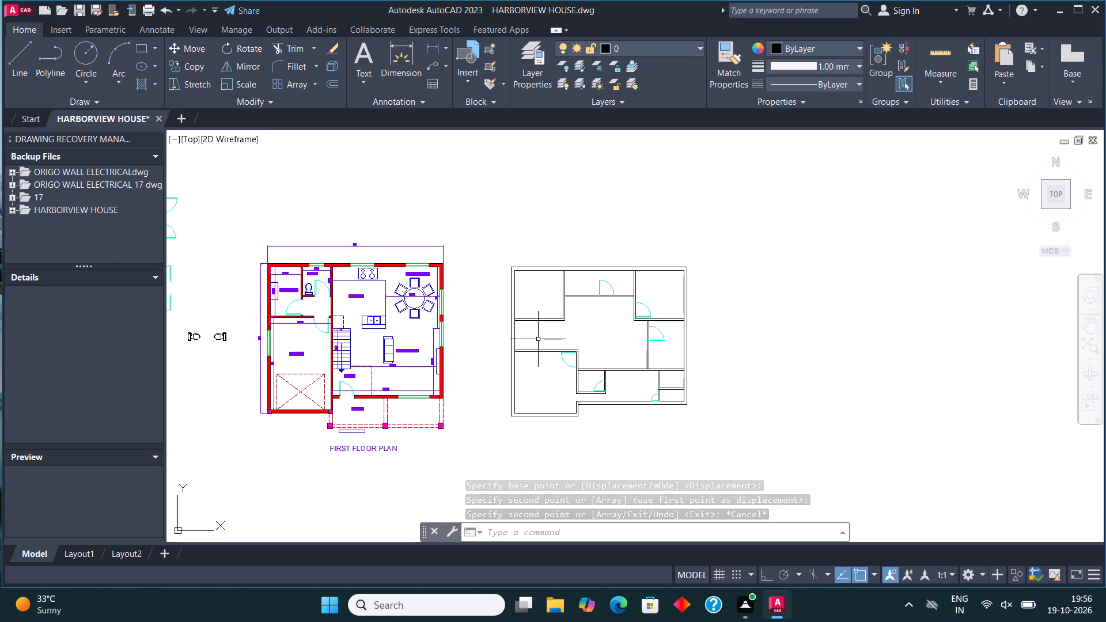
pyautogui.scroll(1, 565, 344)
pyautogui.moveTo(552, 342); pyautogui.dragTo(512, 382, button='middle')
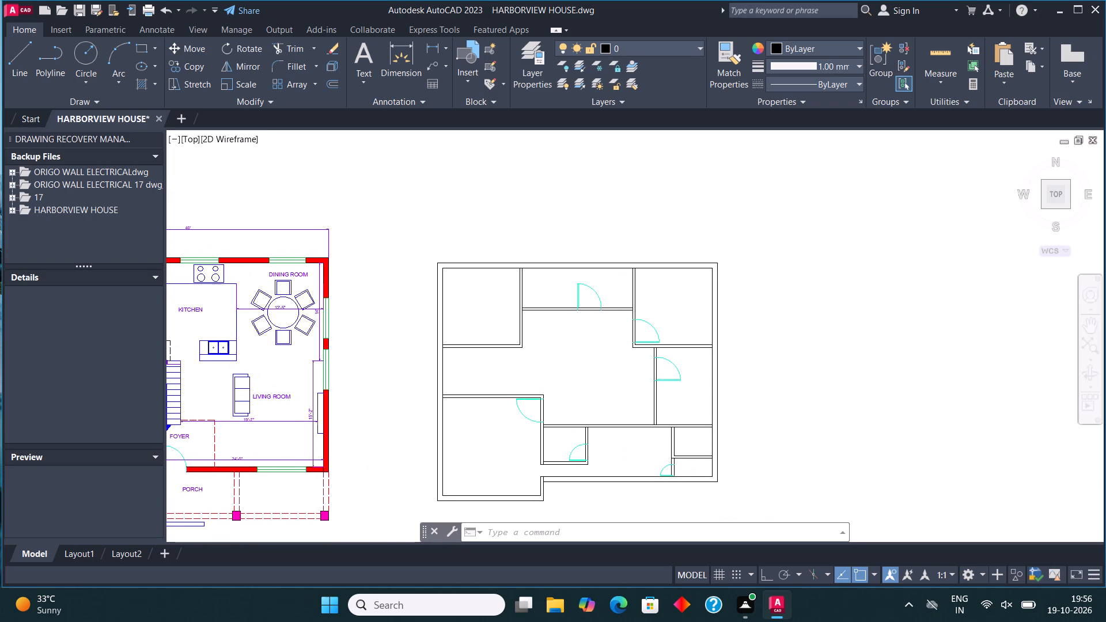
pyautogui.scroll(-2, 512, 382)
pyautogui.scroll(3, 247, 317)
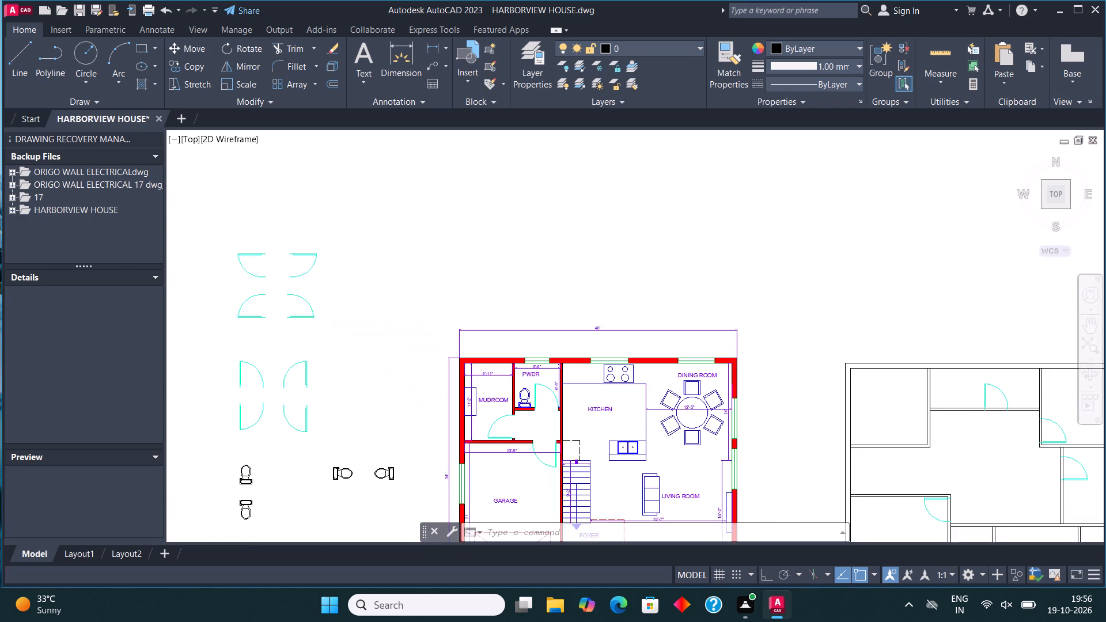
pyautogui.click(247, 317)
pyautogui.click(199, 62)
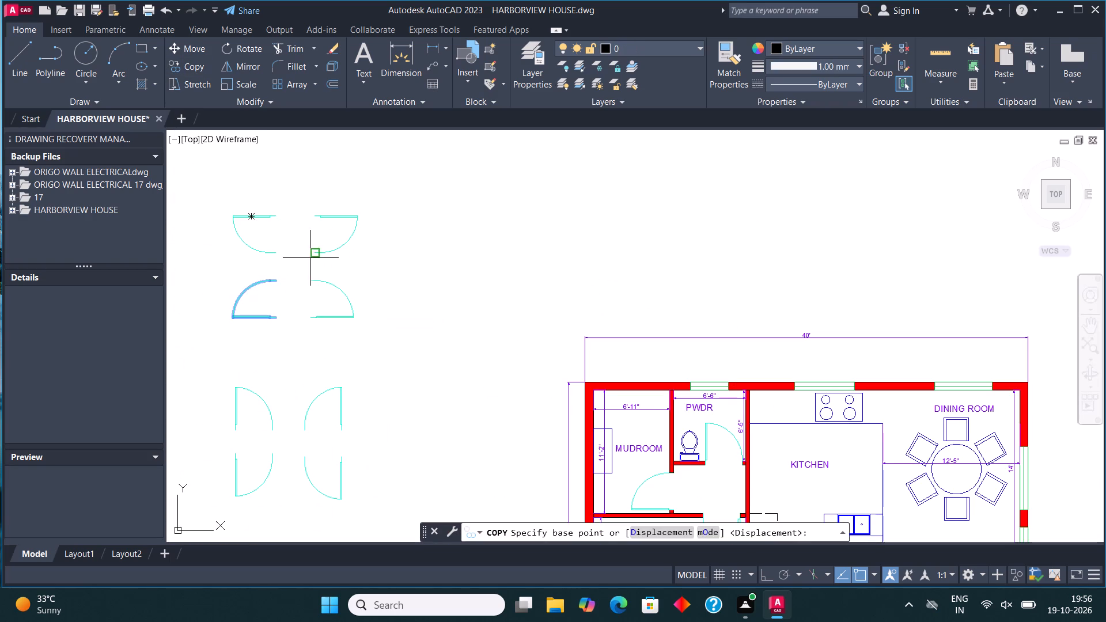
pyautogui.click(276, 321)
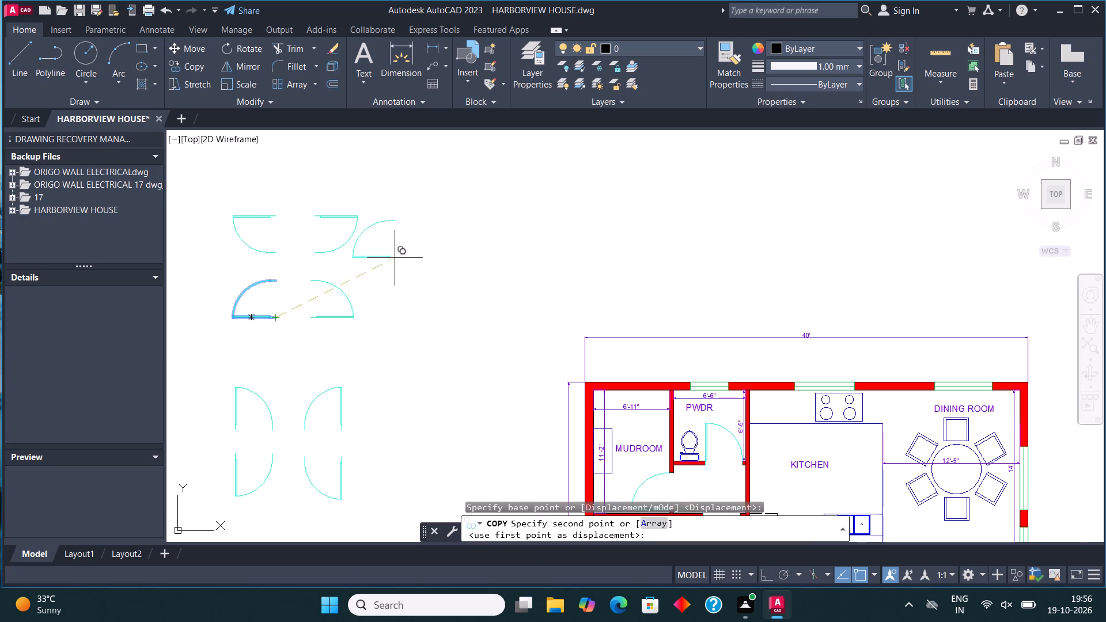
pyautogui.scroll(-3, 464, 306)
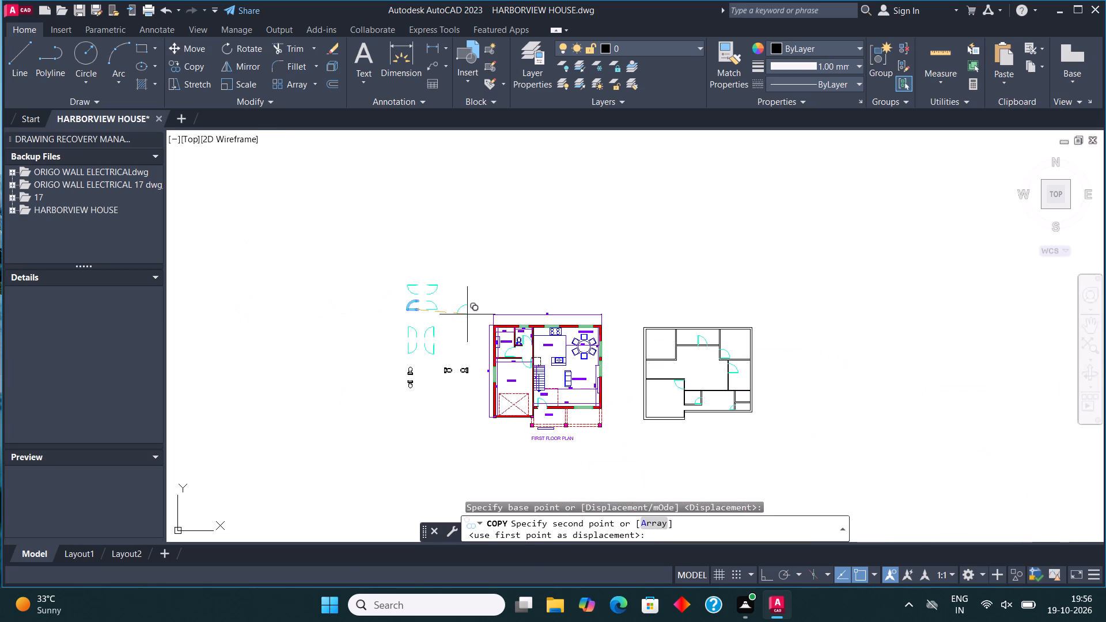
pyautogui.scroll(-2, 499, 360)
pyautogui.scroll(3, 605, 388)
pyautogui.scroll(5, 462, 286)
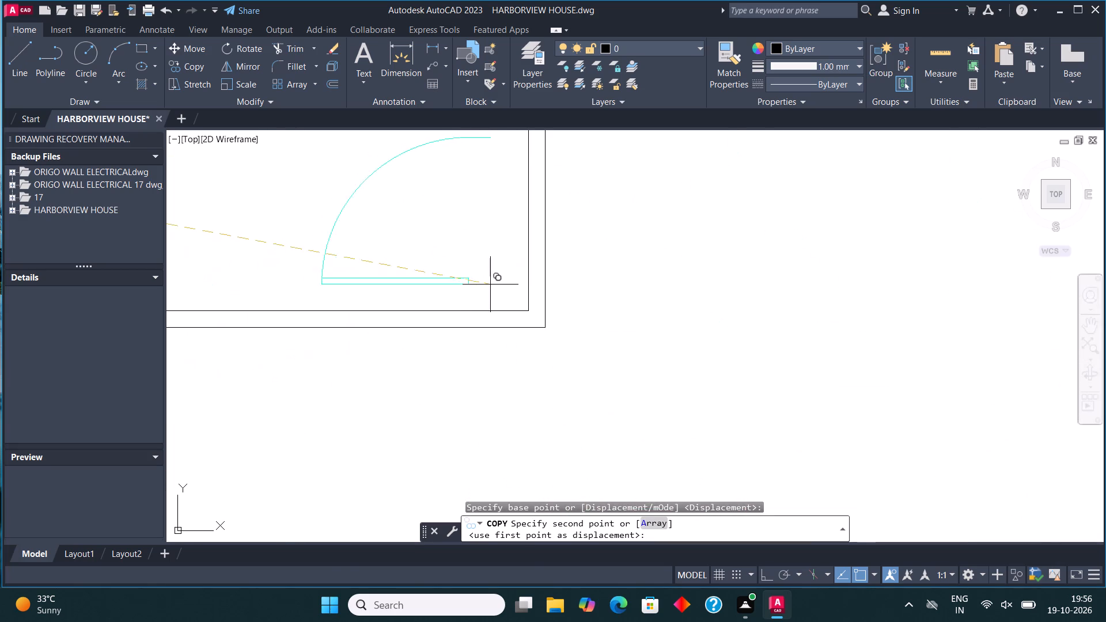
pyautogui.click(541, 300)
pyautogui.scroll(-4, 464, 393)
pyautogui.press('Escape')
# With Ortho on, draw a line about 3'-5" down from the middle of the lower-left room's top wall and left to the outer wall.
pyautogui.scroll(-2, 480, 389)
pyautogui.scroll(2, 496, 393)
pyautogui.moveTo(497, 393); pyautogui.dragTo(497, 376, button='middle')
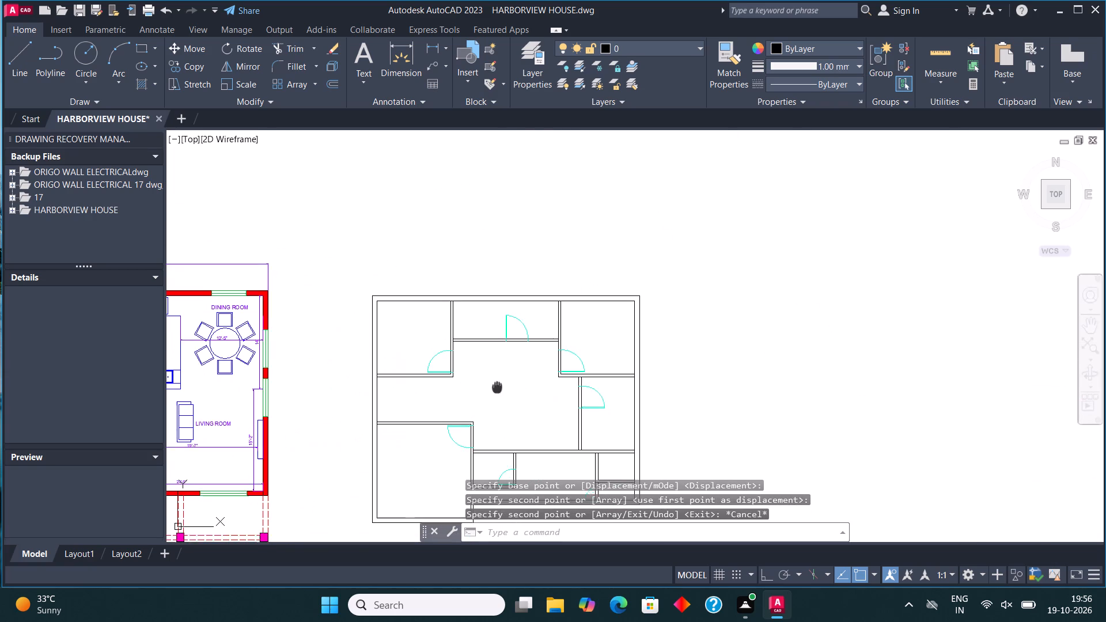
pyautogui.moveTo(497, 376); pyautogui.dragTo(496, 333, button='middle')
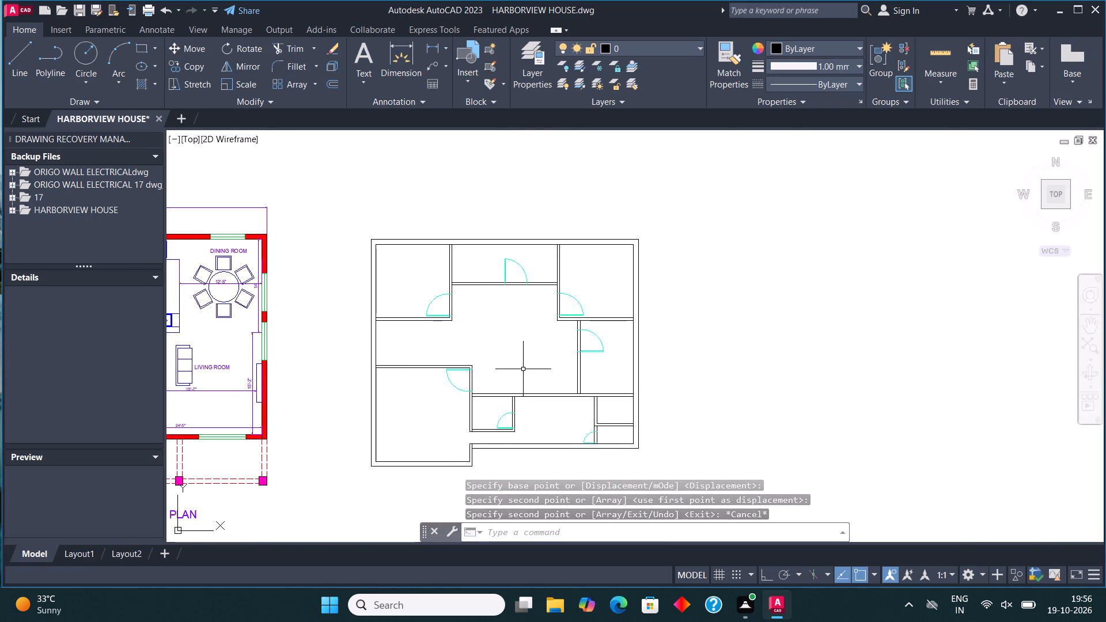
pyautogui.scroll(-2, 536, 386)
pyautogui.scroll(3, 538, 385)
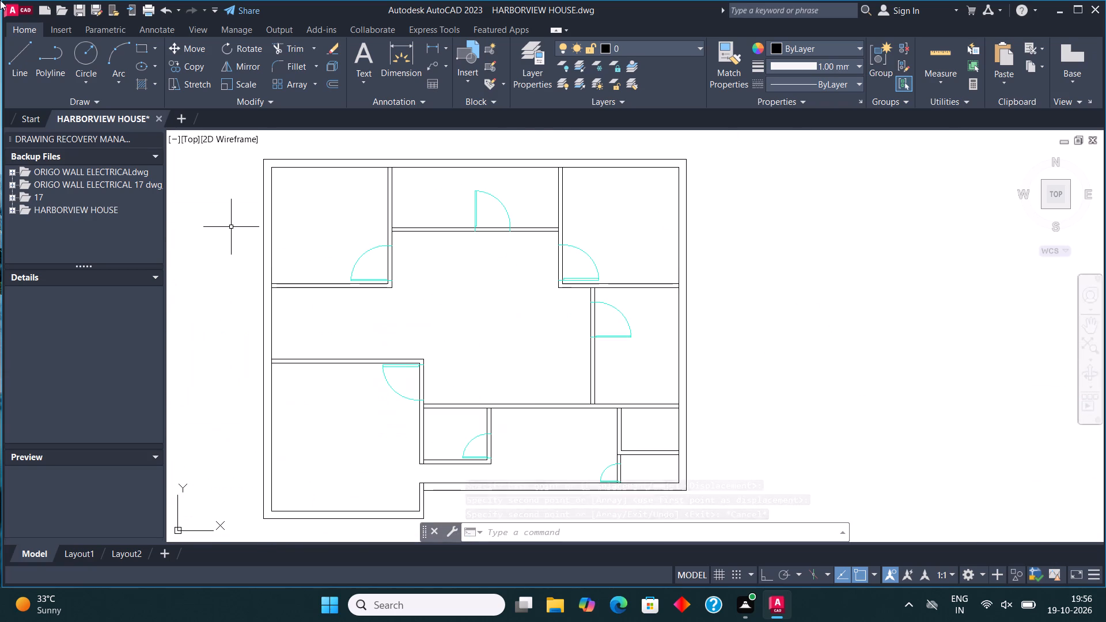
pyautogui.click(28, 58)
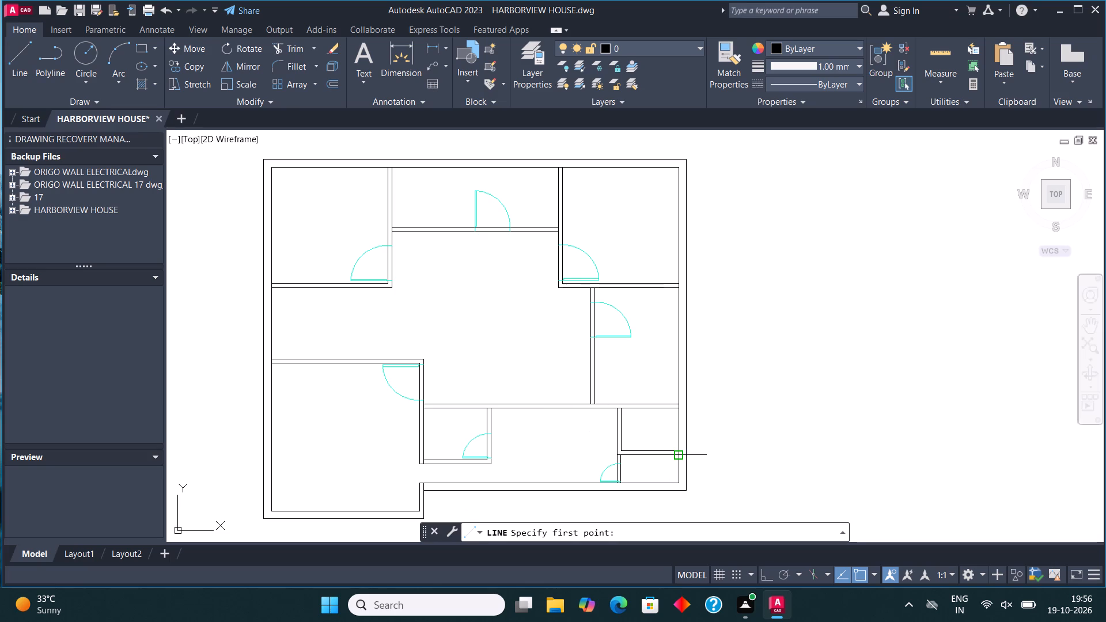
pyautogui.scroll(-1, 699, 481)
pyautogui.moveTo(700, 475); pyautogui.dragTo(705, 294, button='middle')
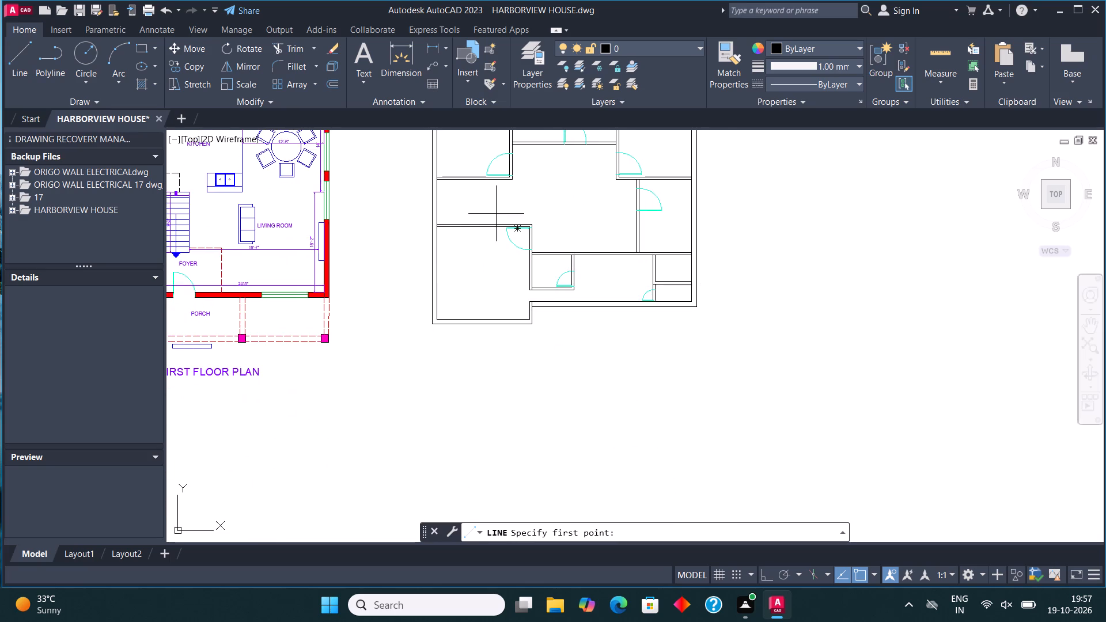
pyautogui.scroll(3, 488, 211)
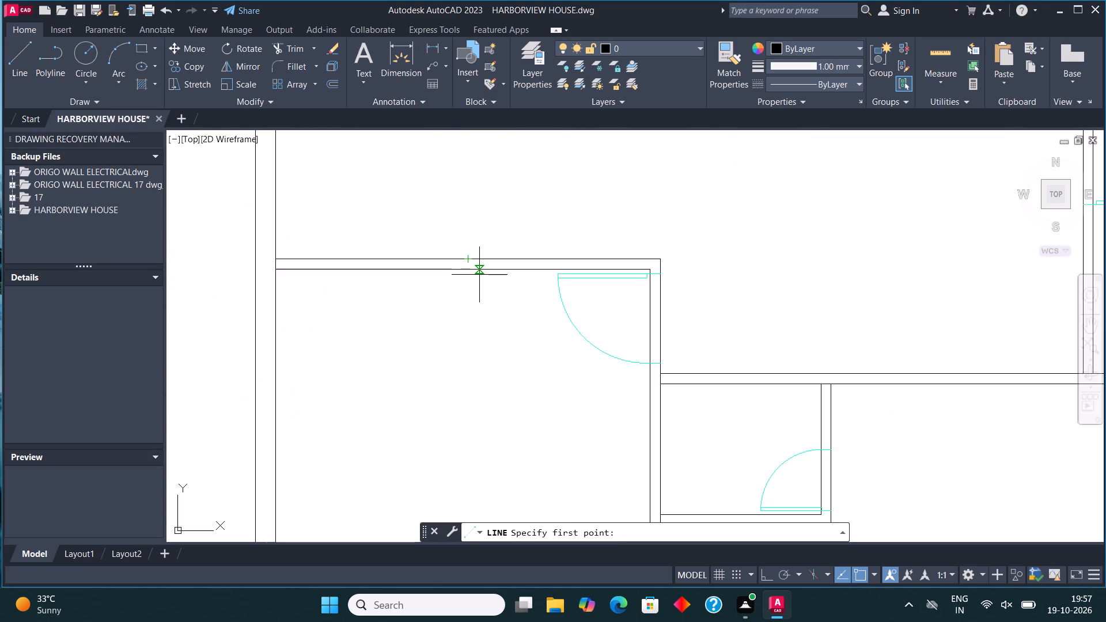
pyautogui.click(479, 275)
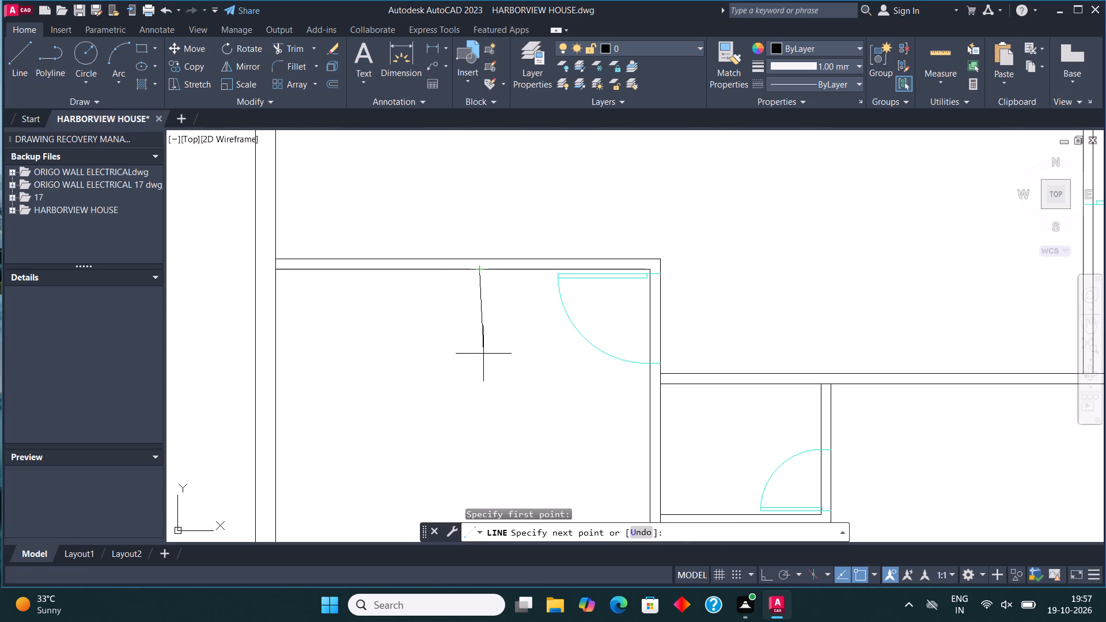
pyautogui.press('F8')
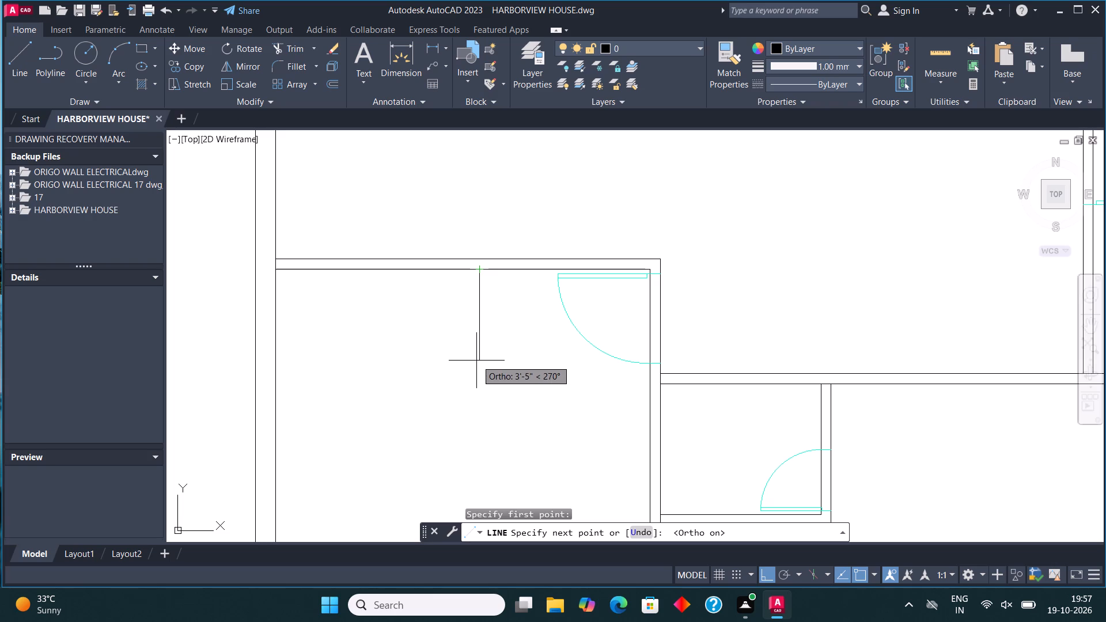
pyautogui.click(478, 363)
pyautogui.click(278, 363)
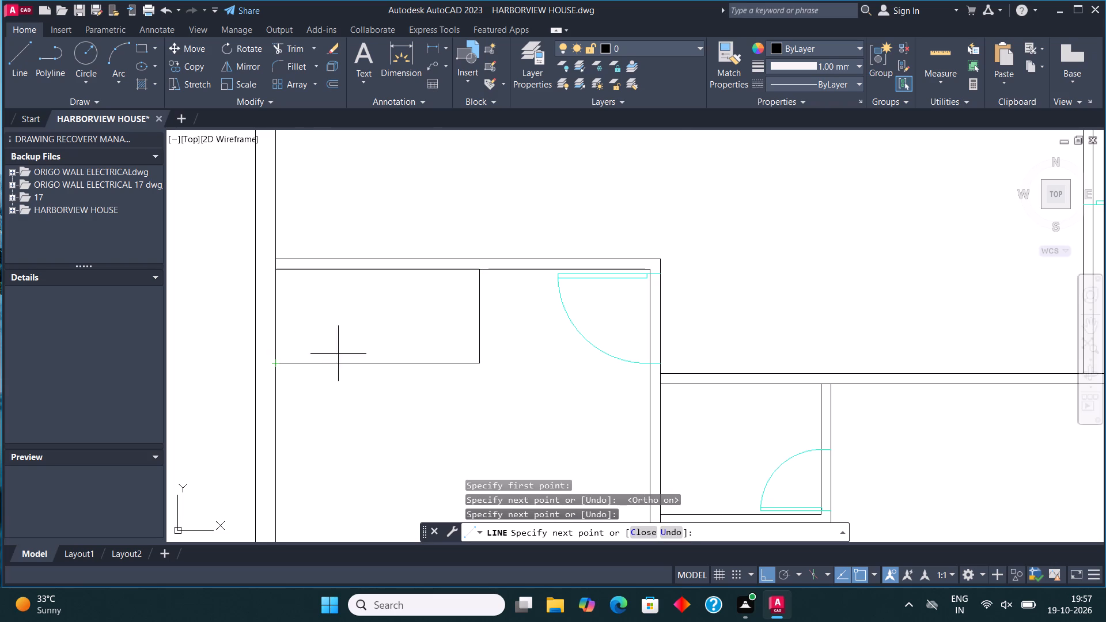
pyautogui.press('Escape')
# Offset the new vertical and horizontal lines 4.5" inward to form partition walls around the small enclosure in the lower-left room.
pyautogui.click(497, 363)
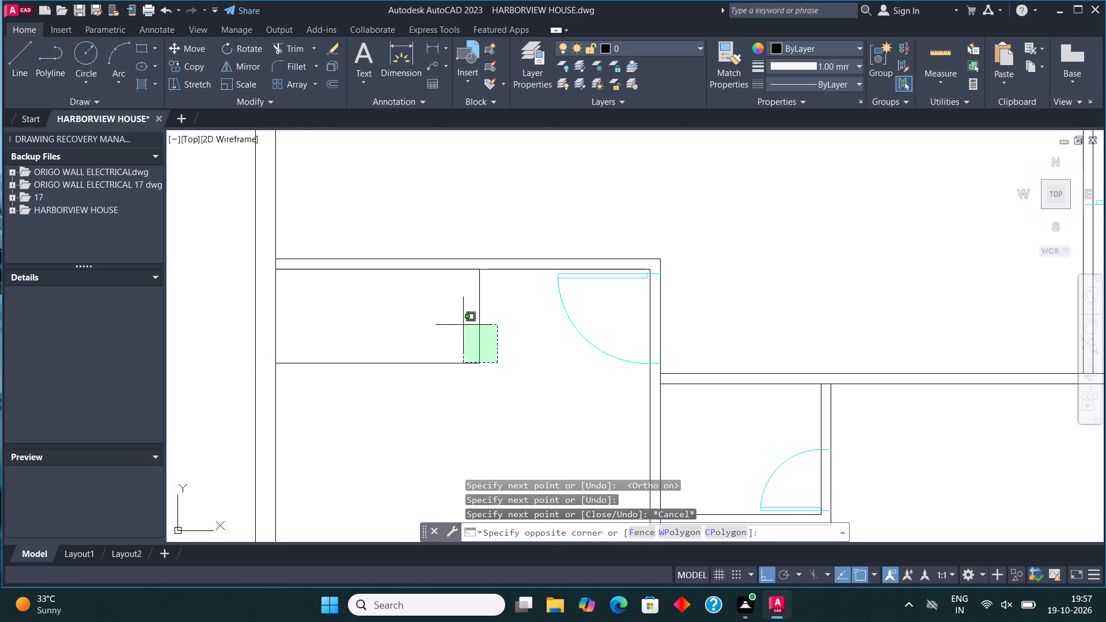
pyautogui.click(464, 333)
pyautogui.moveTo(450, 408); pyautogui.dragTo(448, 401)
pyautogui.click(374, 306)
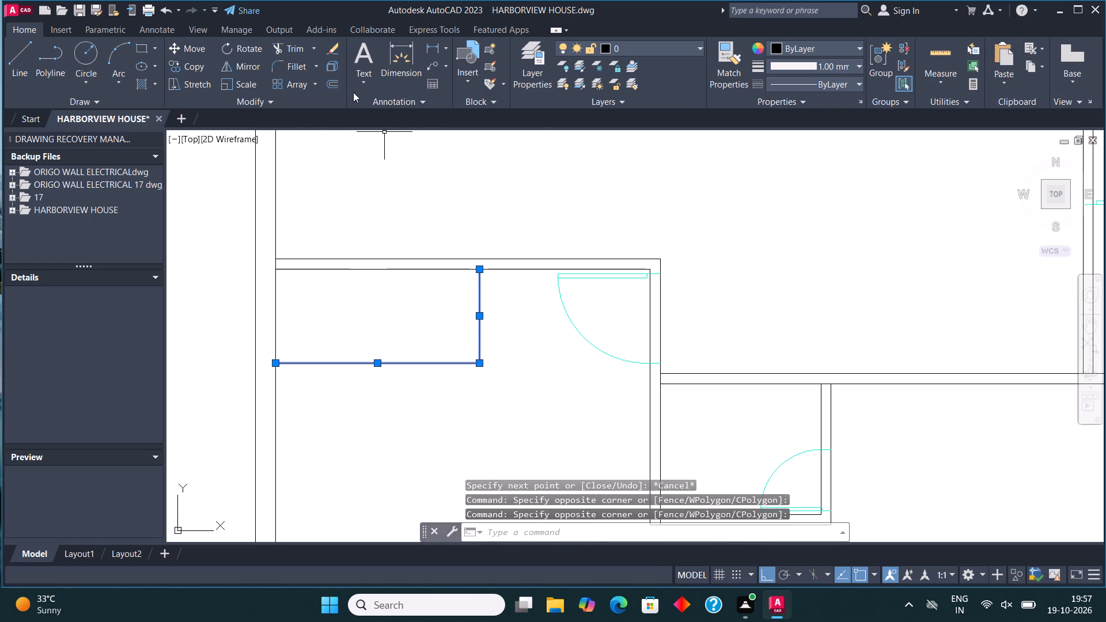
pyautogui.click(334, 82)
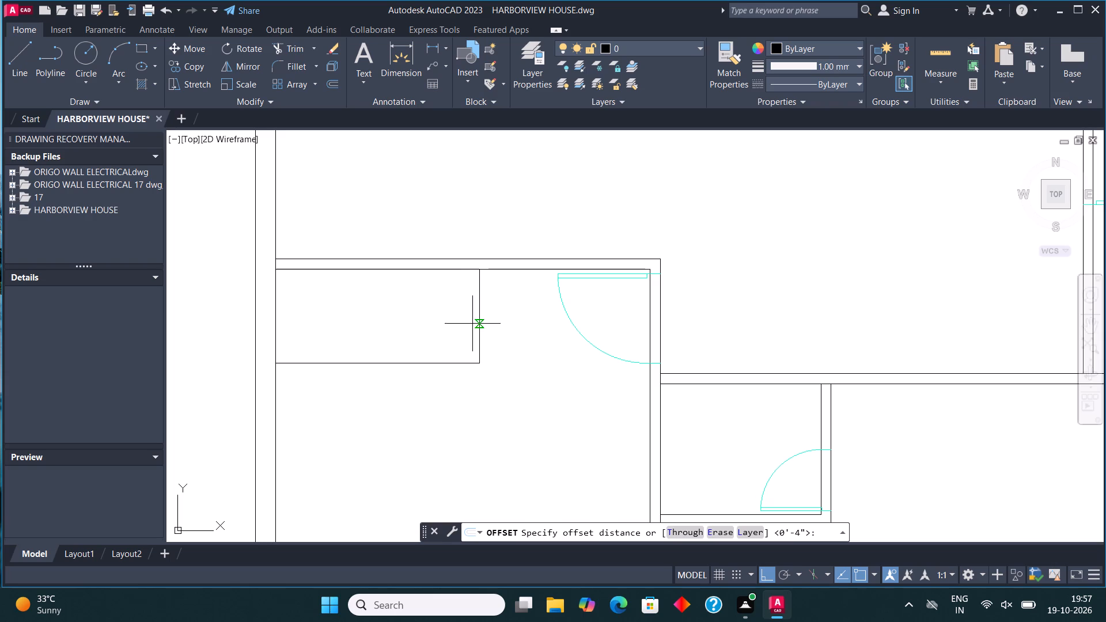
pyautogui.click(479, 318)
pyautogui.write('4.5"')
pyautogui.press('Return')
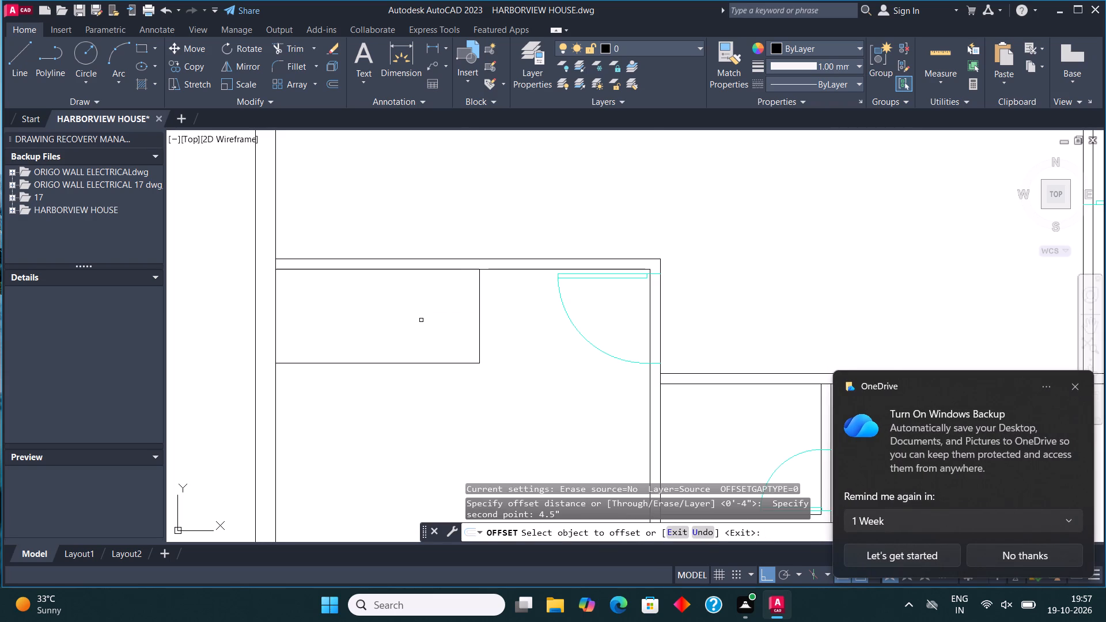
pyautogui.moveTo(478, 308); pyautogui.dragTo(470, 309)
pyautogui.click(453, 298)
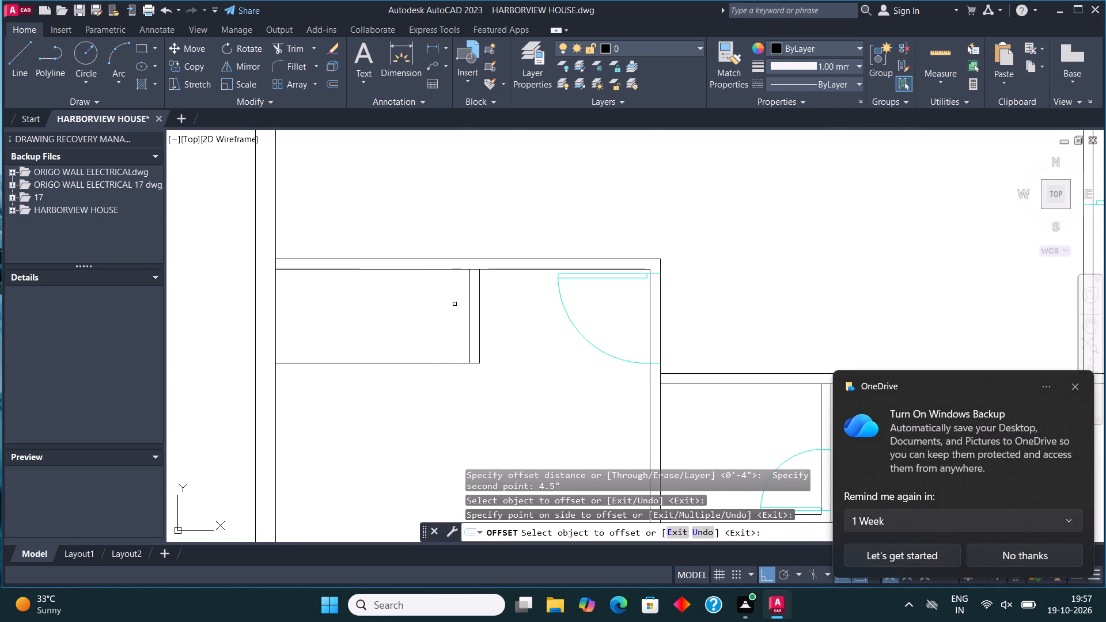
pyautogui.click(426, 362)
pyautogui.click(423, 331)
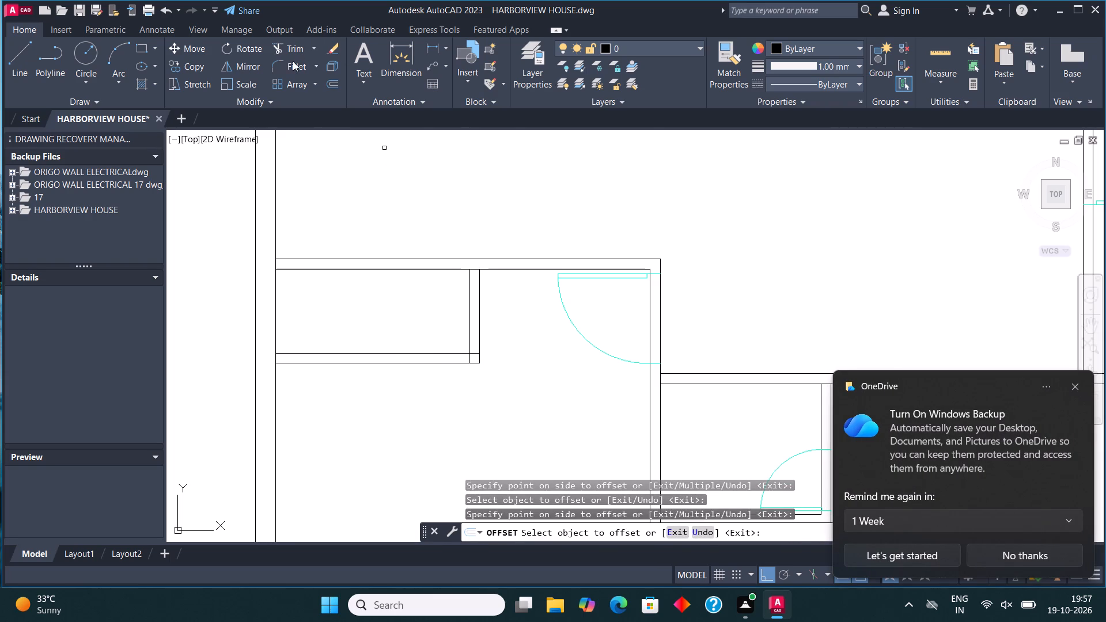
# Fillet the enclosure's two inner offset lines into a clean square corner.
pyautogui.click(293, 61)
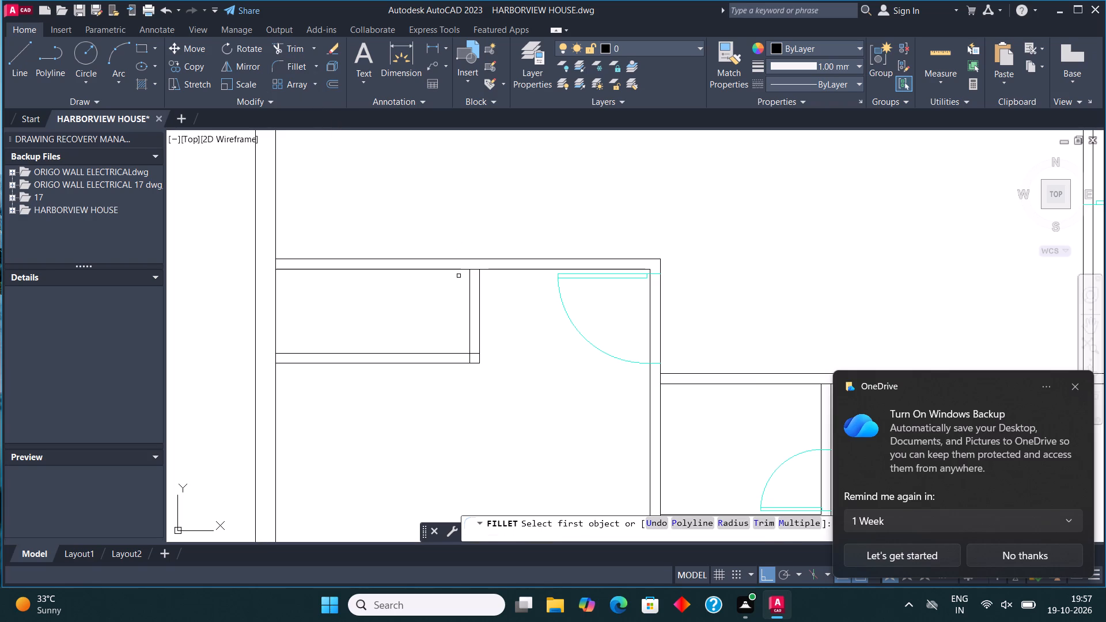
pyautogui.click(450, 354)
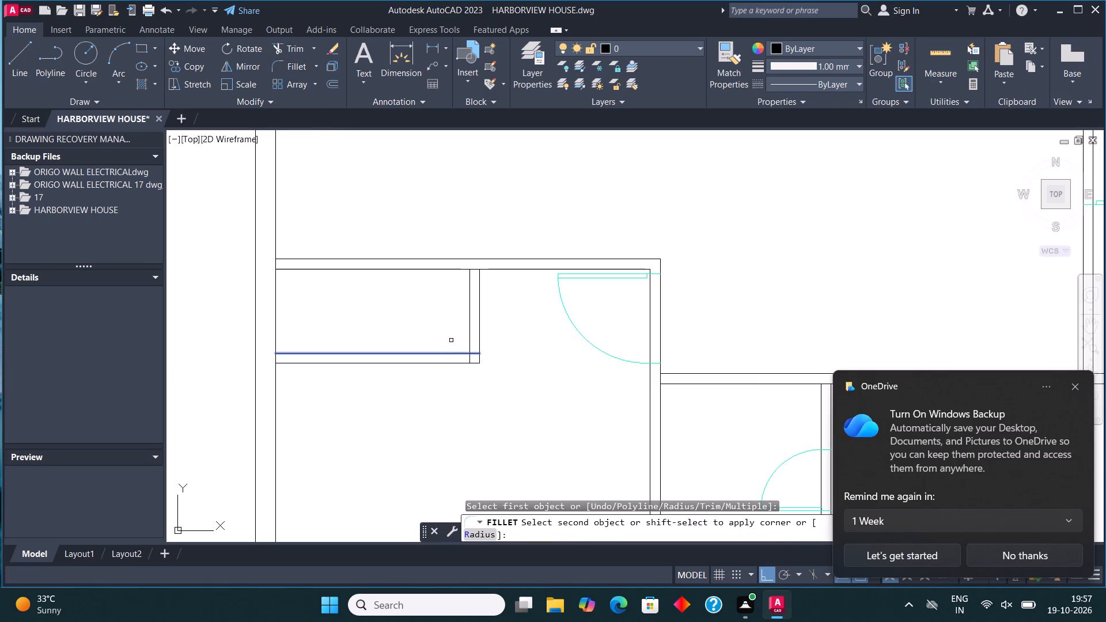
pyautogui.click(469, 312)
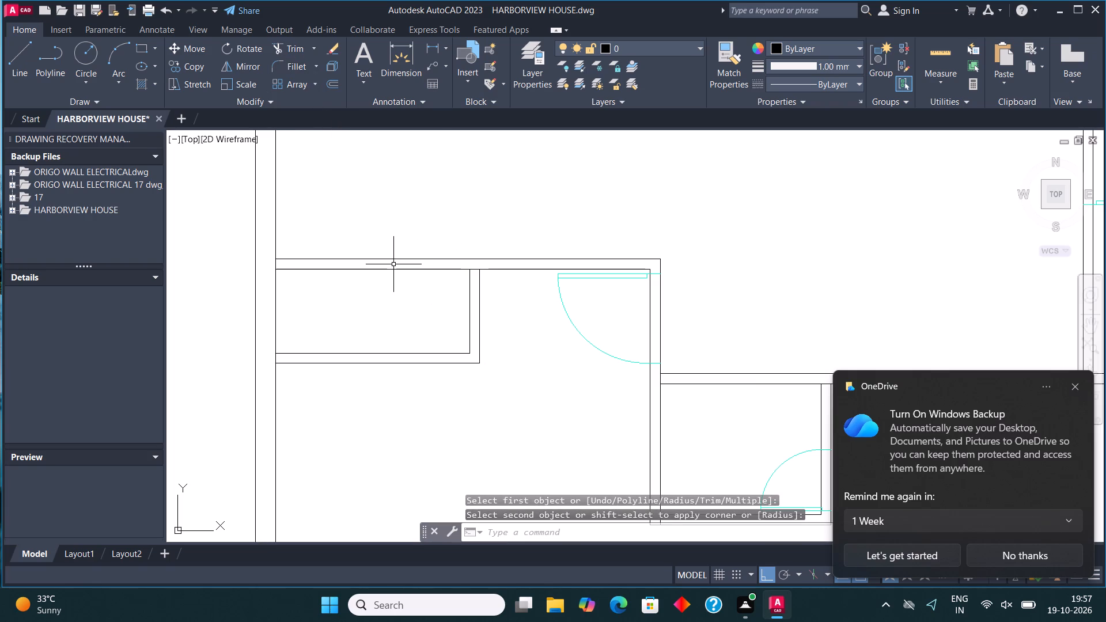
pyautogui.press('Escape')
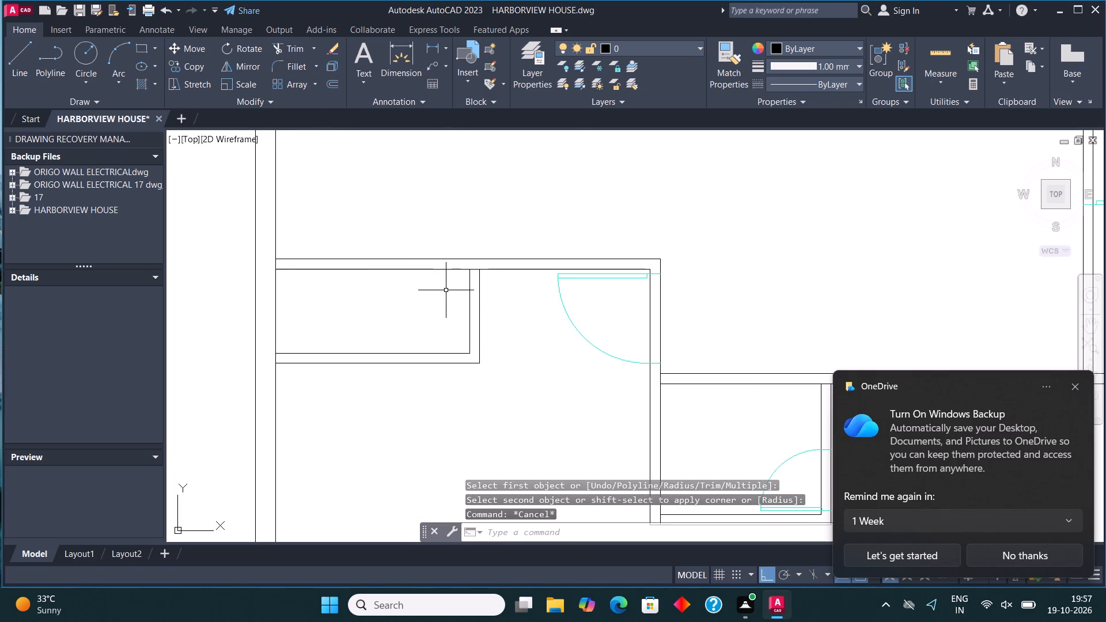
# Draw two parallel vertical lines from the upper-left room's bottom-right corner down to the lower-left room's top wall, forming a partition.
pyautogui.scroll(-2, 447, 291)
pyautogui.moveTo(473, 251); pyautogui.dragTo(482, 257, button='middle')
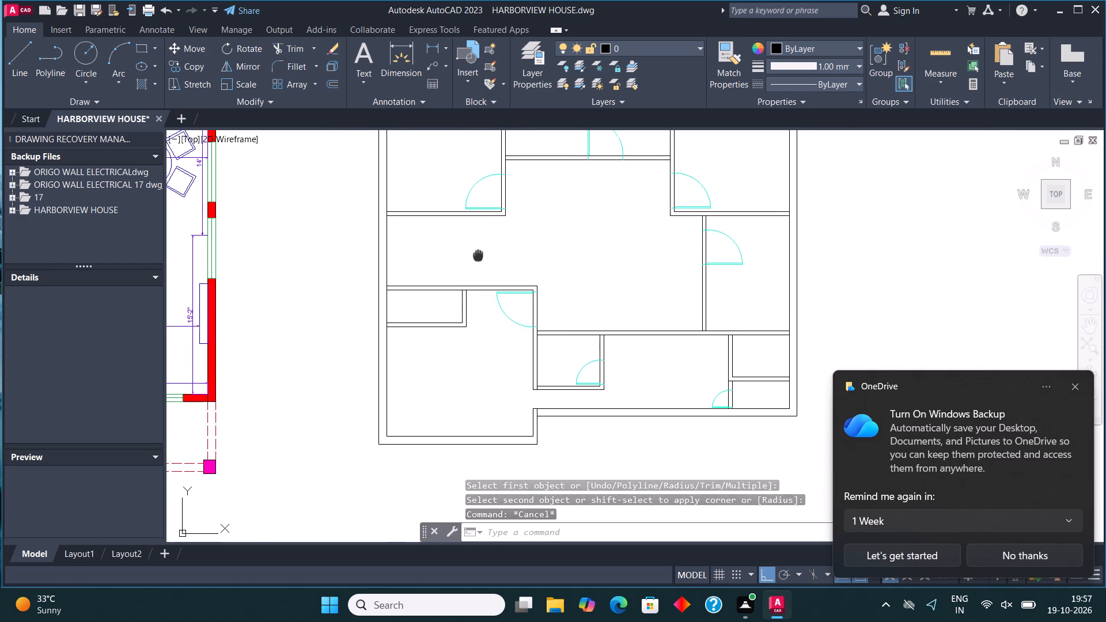
pyautogui.moveTo(482, 257); pyautogui.dragTo(480, 404, button='middle')
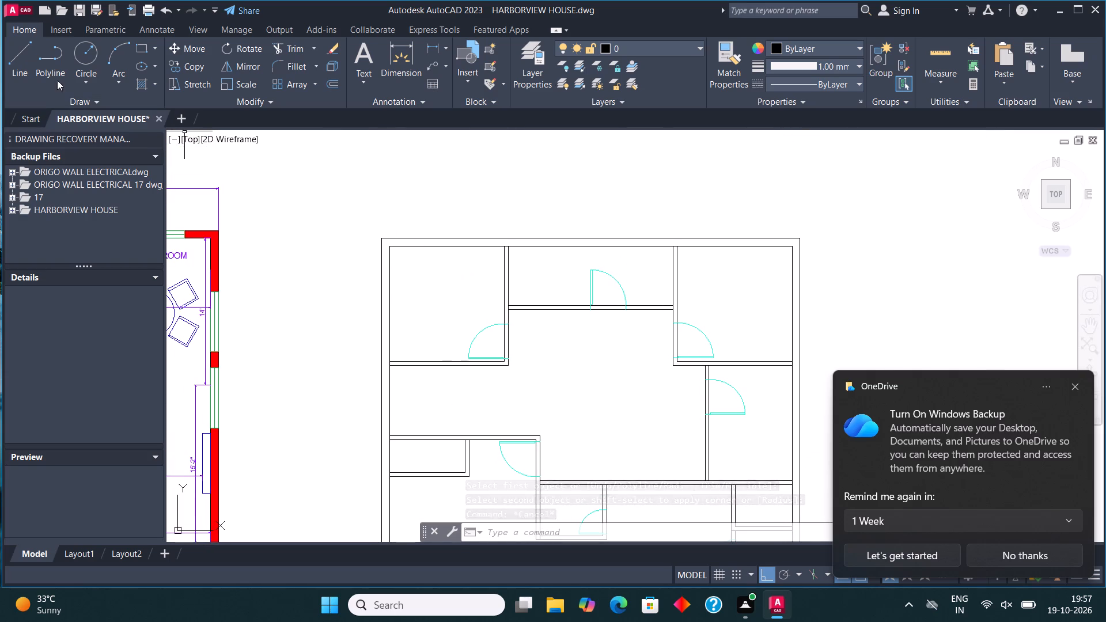
pyautogui.click(18, 54)
pyautogui.moveTo(600, 462); pyautogui.dragTo(598, 441, button='middle')
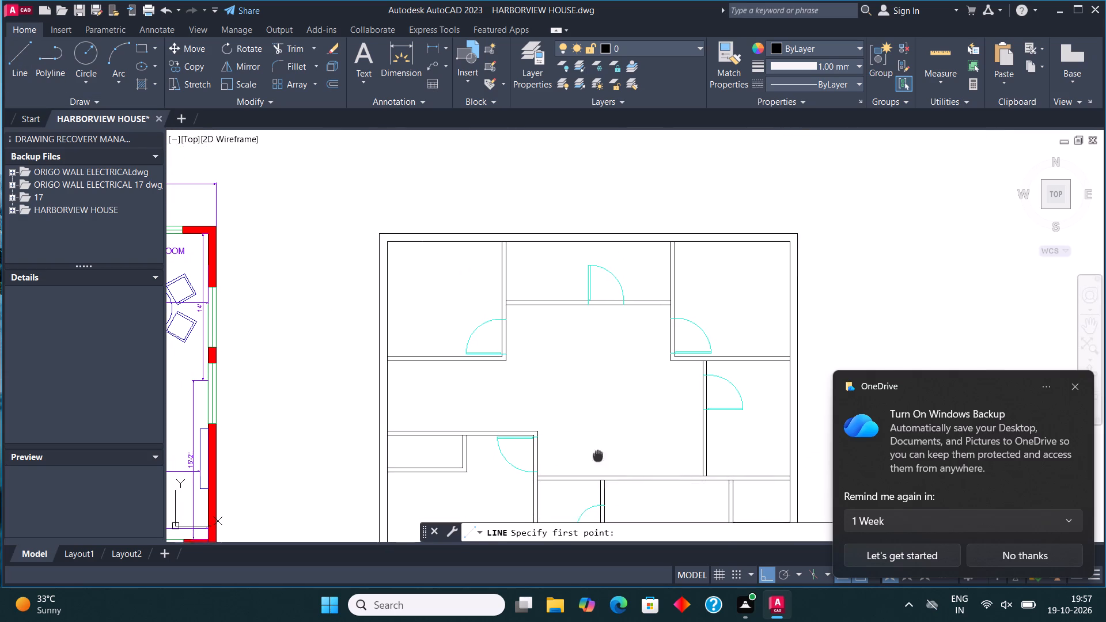
pyautogui.moveTo(598, 441); pyautogui.dragTo(606, 396, button='middle')
pyautogui.scroll(2, 543, 313)
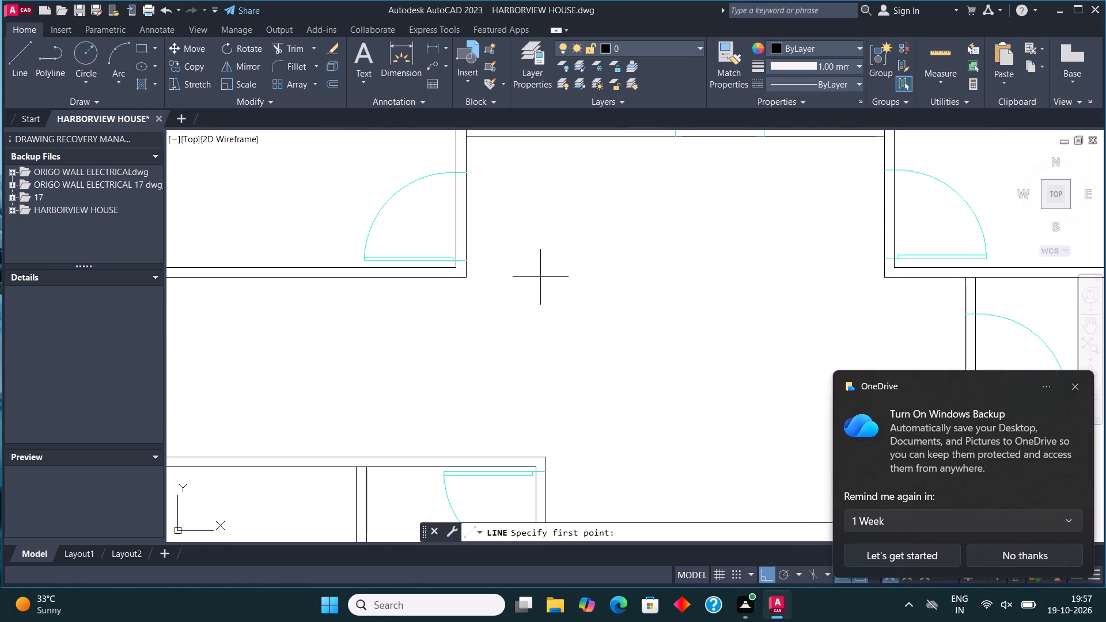
pyautogui.click(464, 275)
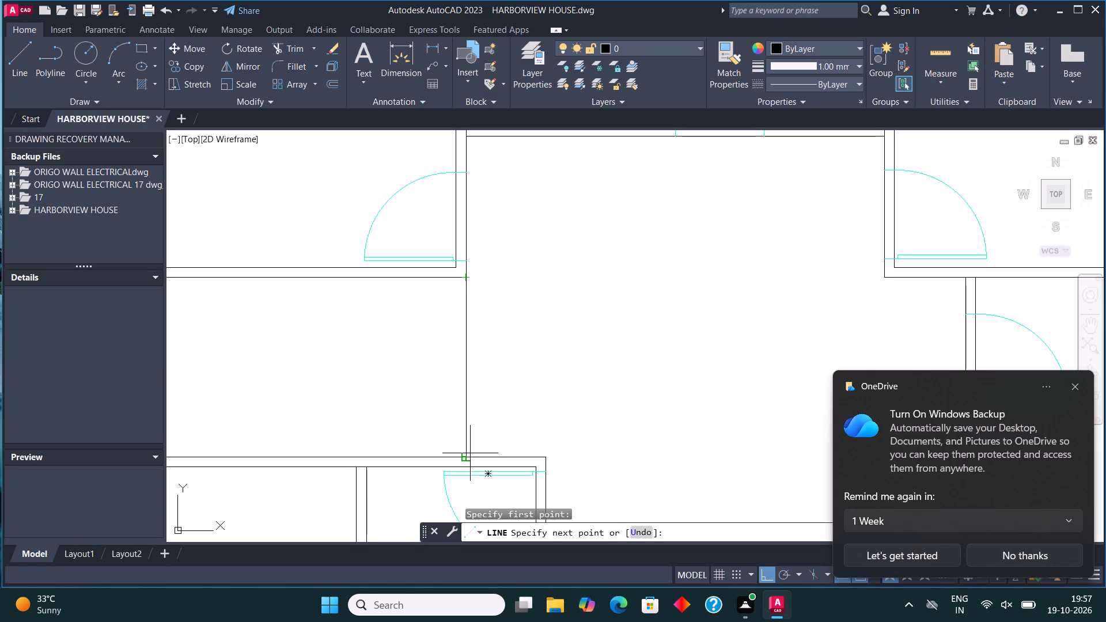
pyautogui.click(470, 453)
pyautogui.click(17, 47)
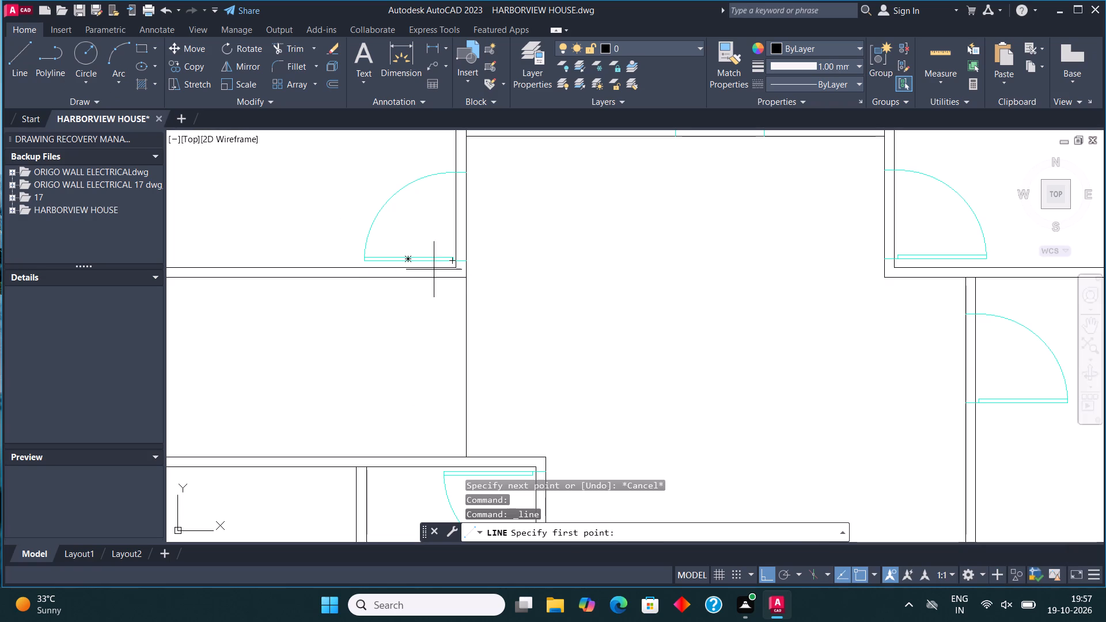
pyautogui.click(455, 278)
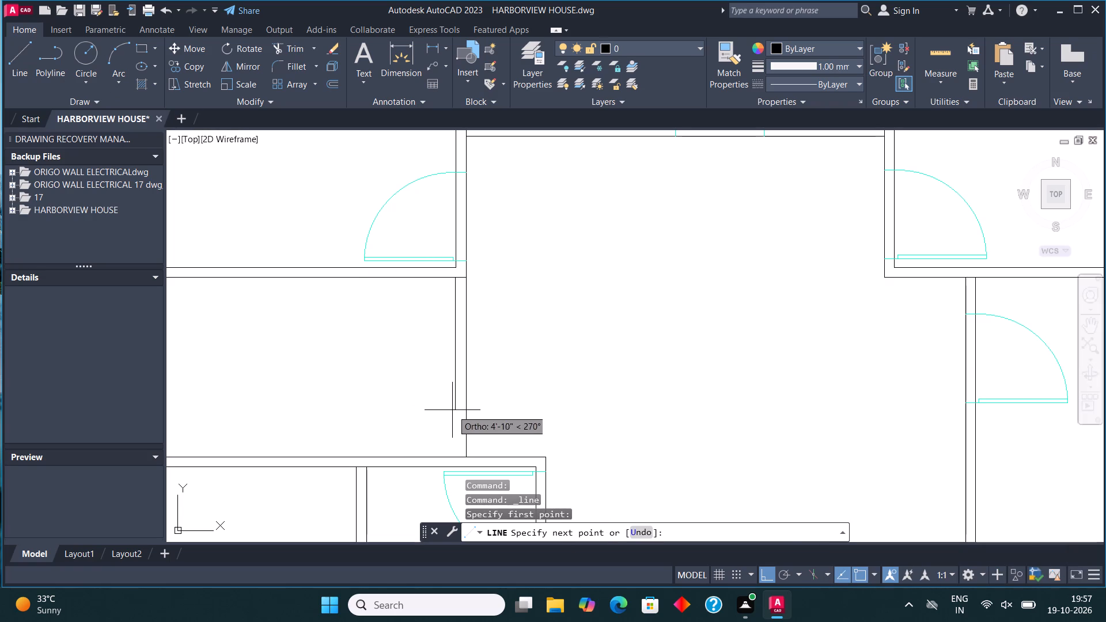
pyautogui.click(453, 452)
pyautogui.scroll(-3, 605, 305)
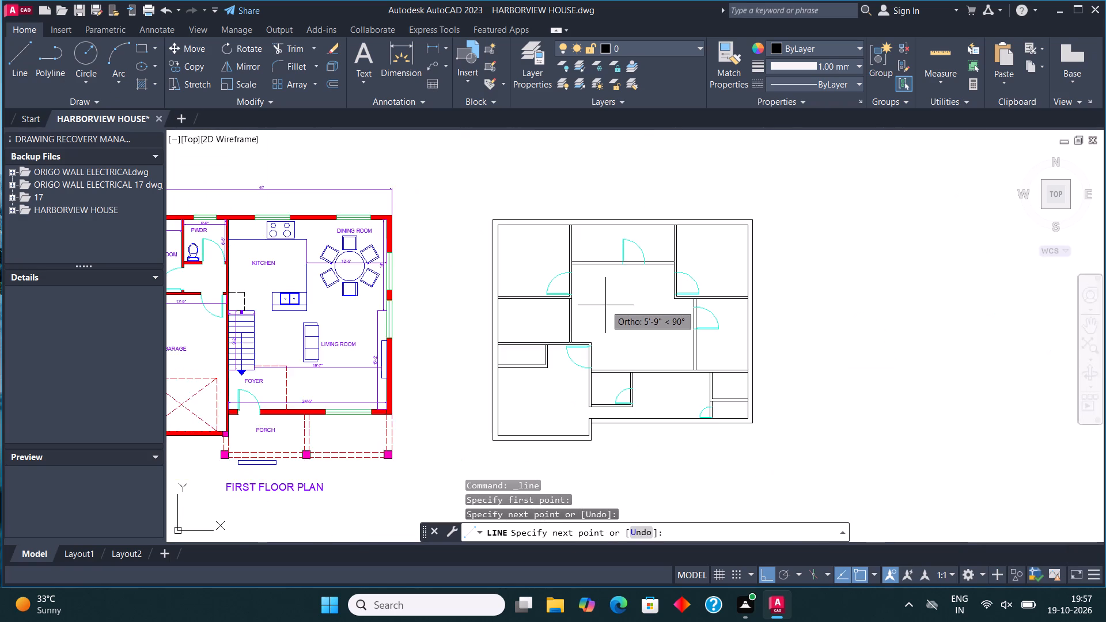
pyautogui.scroll(-1, 605, 305)
pyautogui.press('Escape')
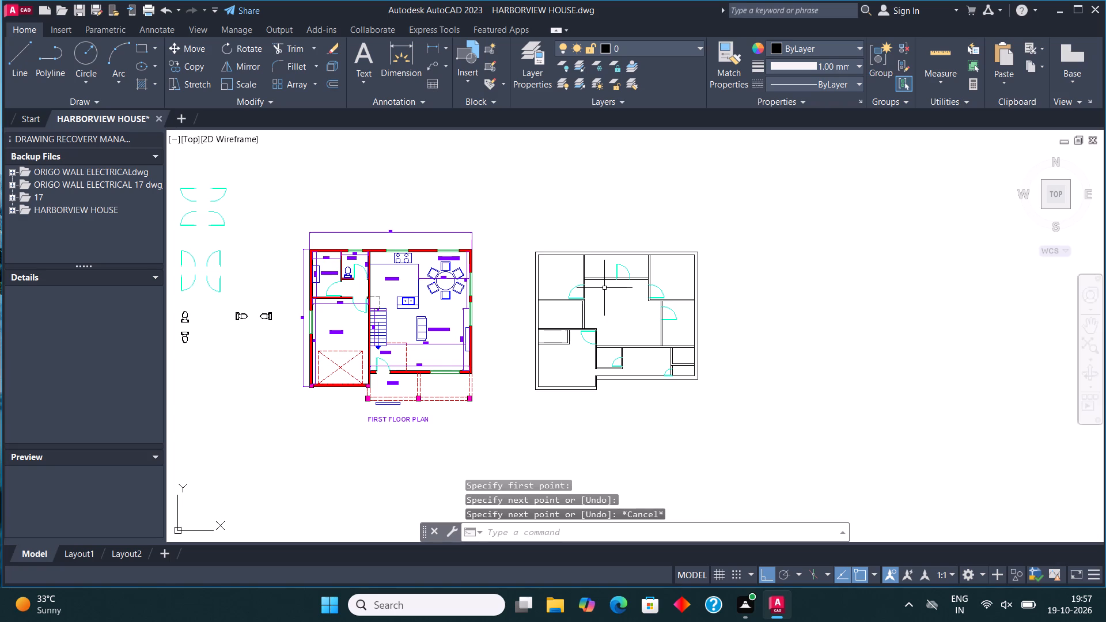
# Draw a vertical line across the newly enclosed left-side space, from the lower-left room's top wall up to the upper-left room's bottom wall.
pyautogui.scroll(3, 619, 305)
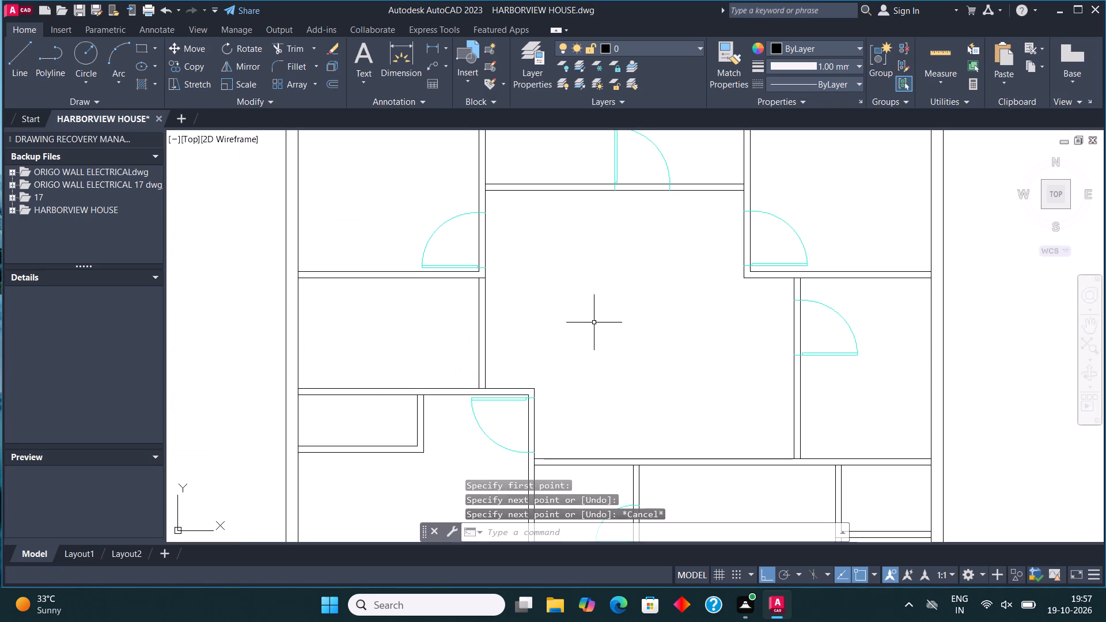
pyautogui.click(23, 50)
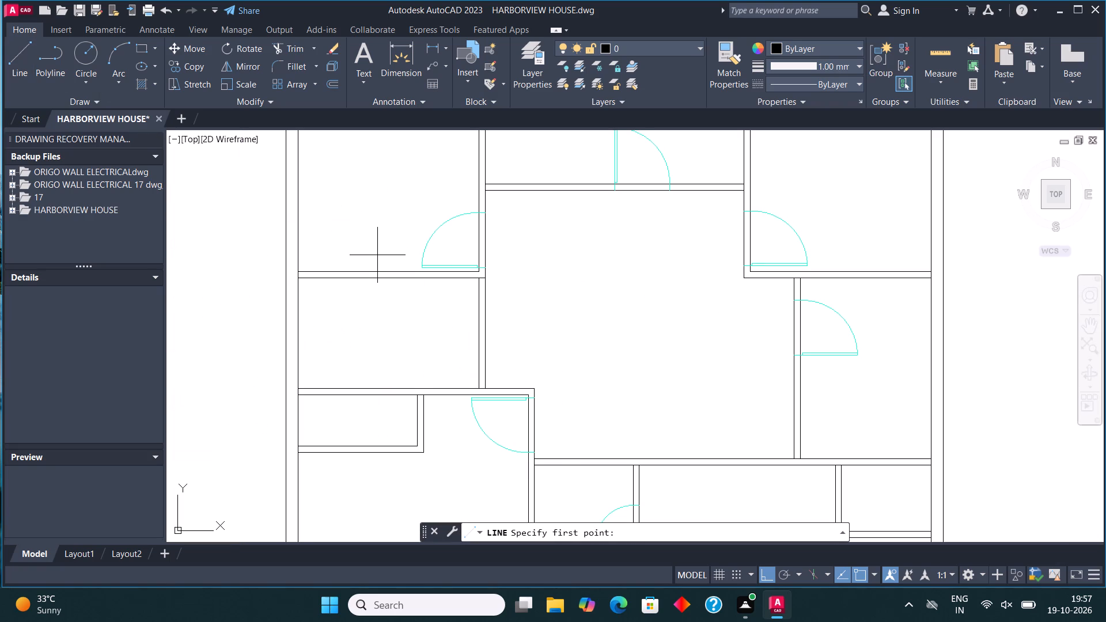
pyautogui.scroll(-1, 404, 376)
pyautogui.scroll(2, 404, 376)
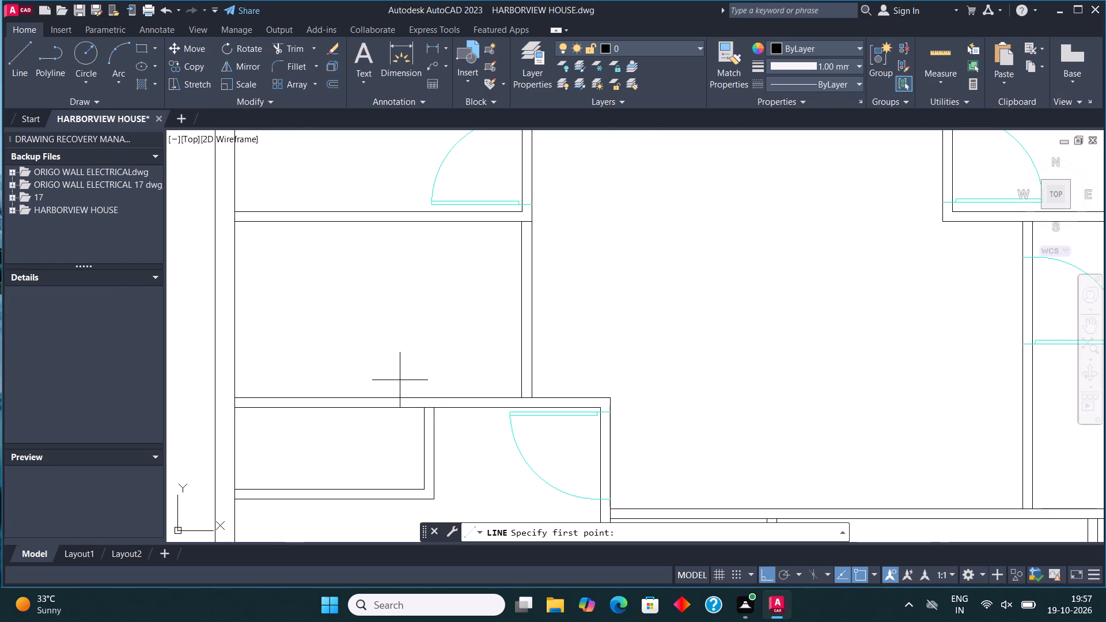
pyautogui.click(357, 394)
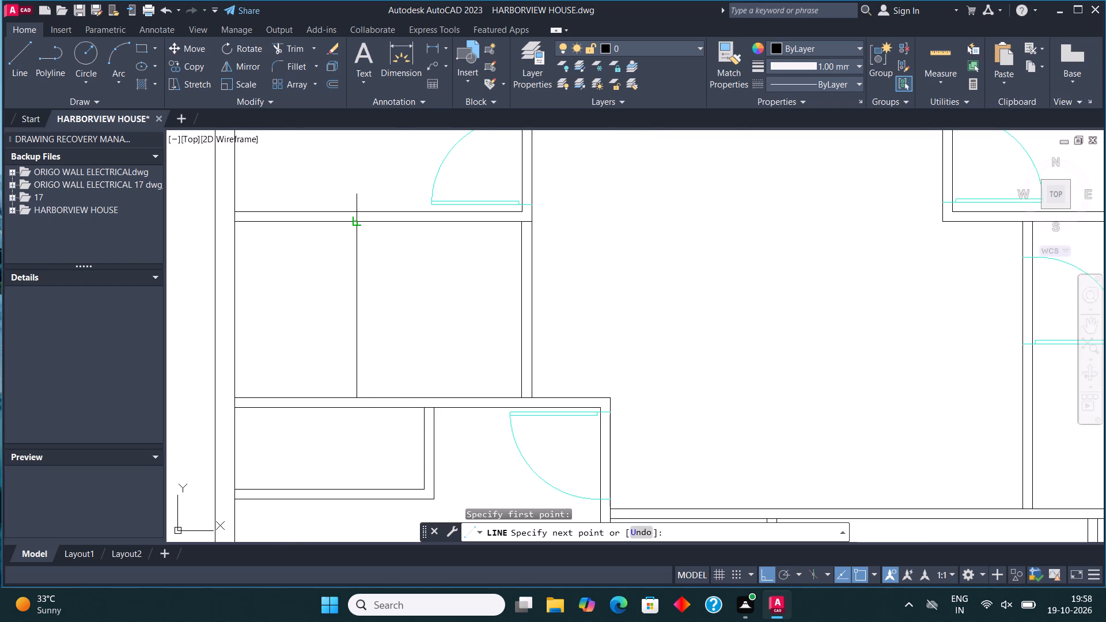
pyautogui.click(354, 224)
pyautogui.press('Escape')
# Offset the new vertical dividing line 4.5" toward the outer wall to form a partition.
pyautogui.click(370, 322)
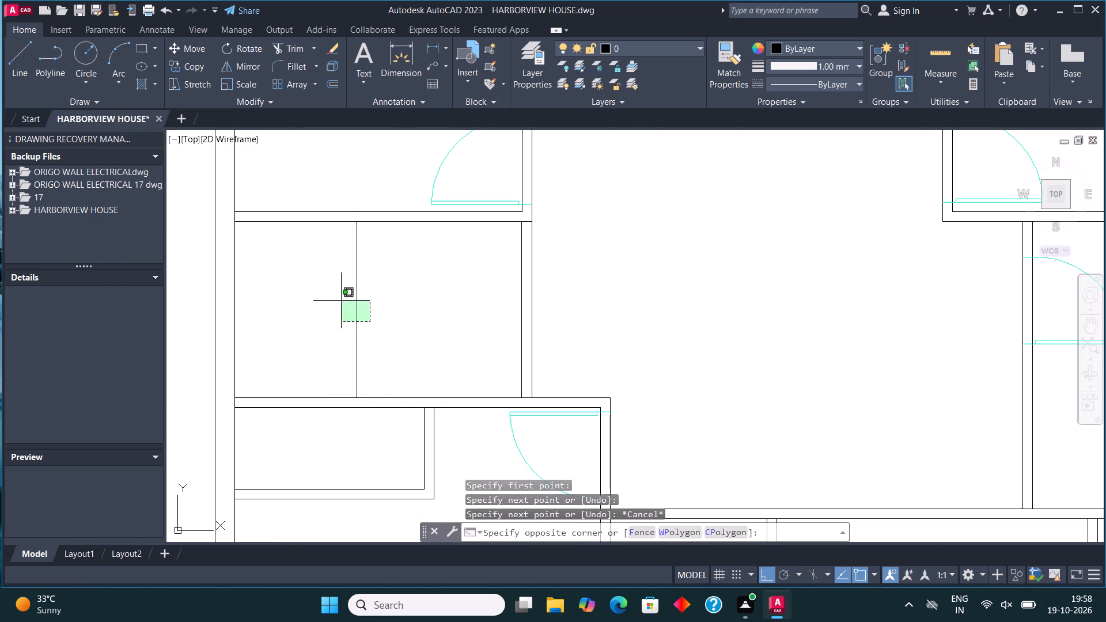
pyautogui.click(335, 294)
pyautogui.click(330, 85)
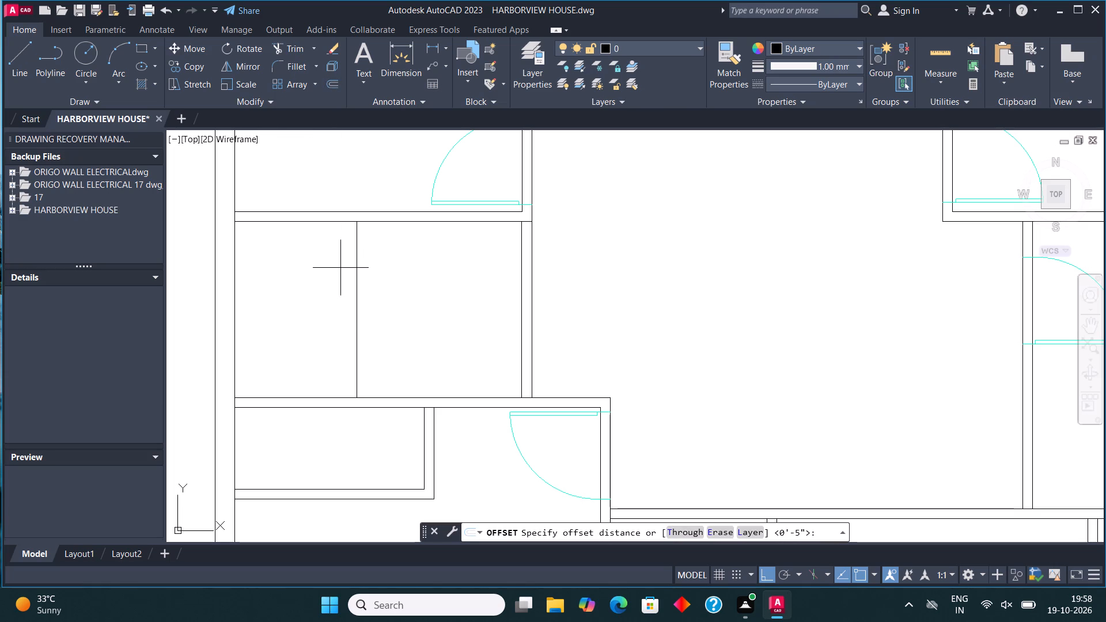
pyautogui.click(355, 296)
pyautogui.write('4.5"')
pyautogui.press('Return')
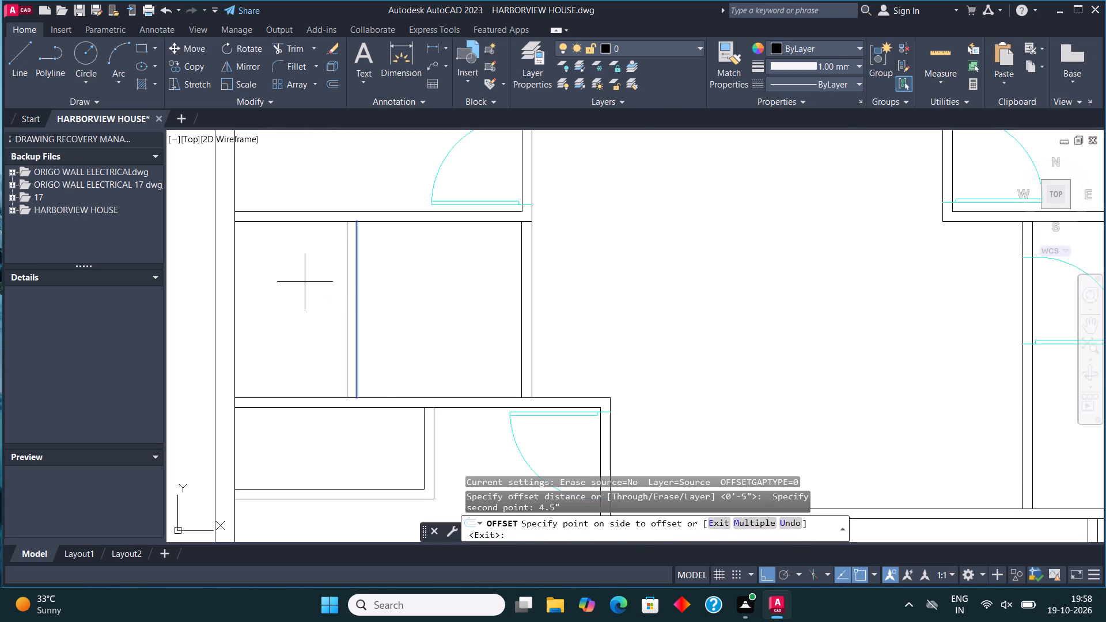
pyautogui.click(300, 279)
pyautogui.press('Escape')
pyautogui.press('Escape')
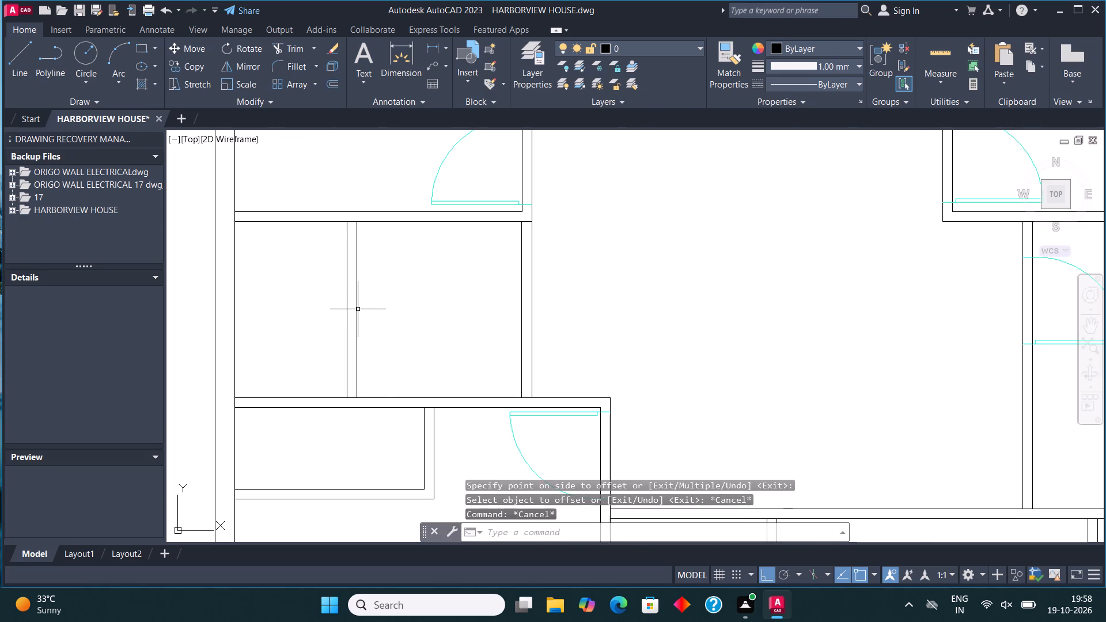
# Draw a short line continuing the dividing partition's left face up across the thickness of the upper-left room's bottom wall.
pyautogui.scroll(-2, 358, 309)
pyautogui.scroll(2, 378, 267)
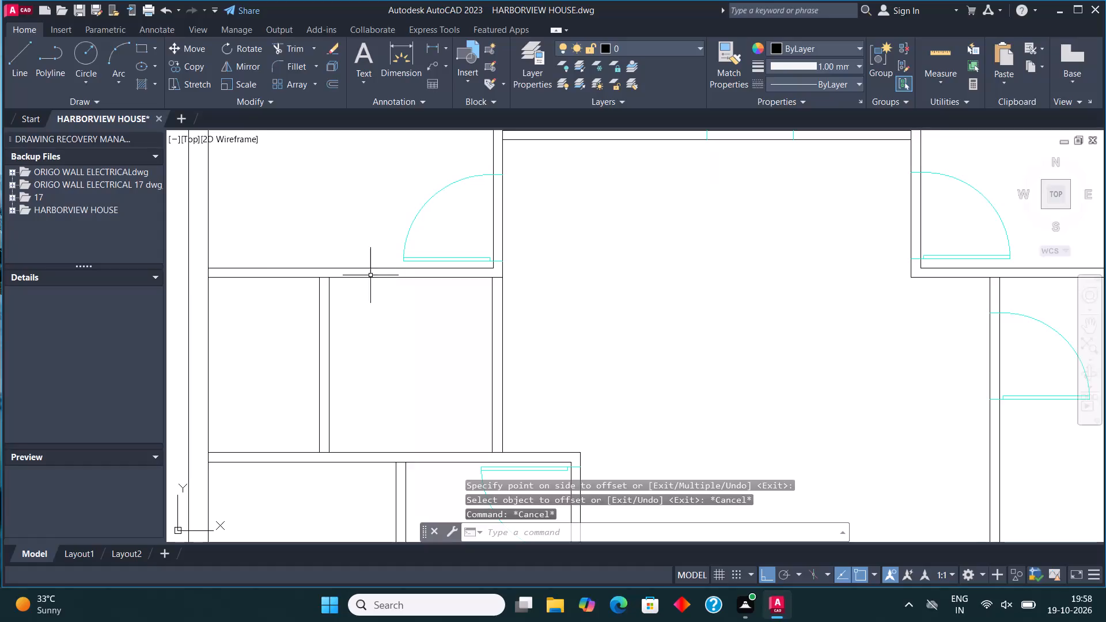
pyautogui.click(12, 56)
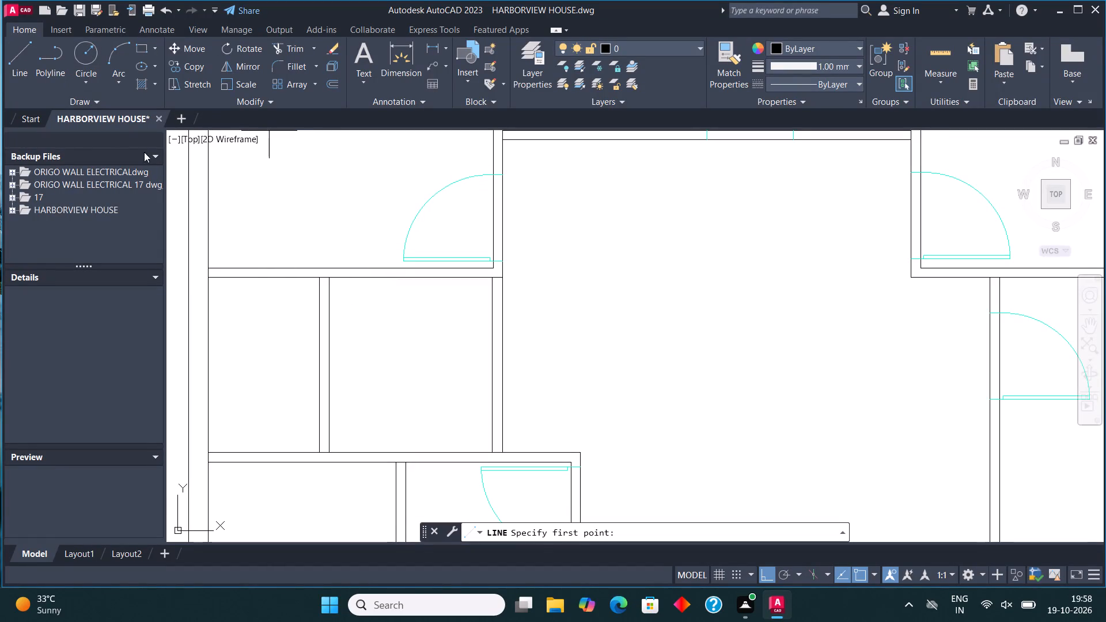
pyautogui.click(316, 282)
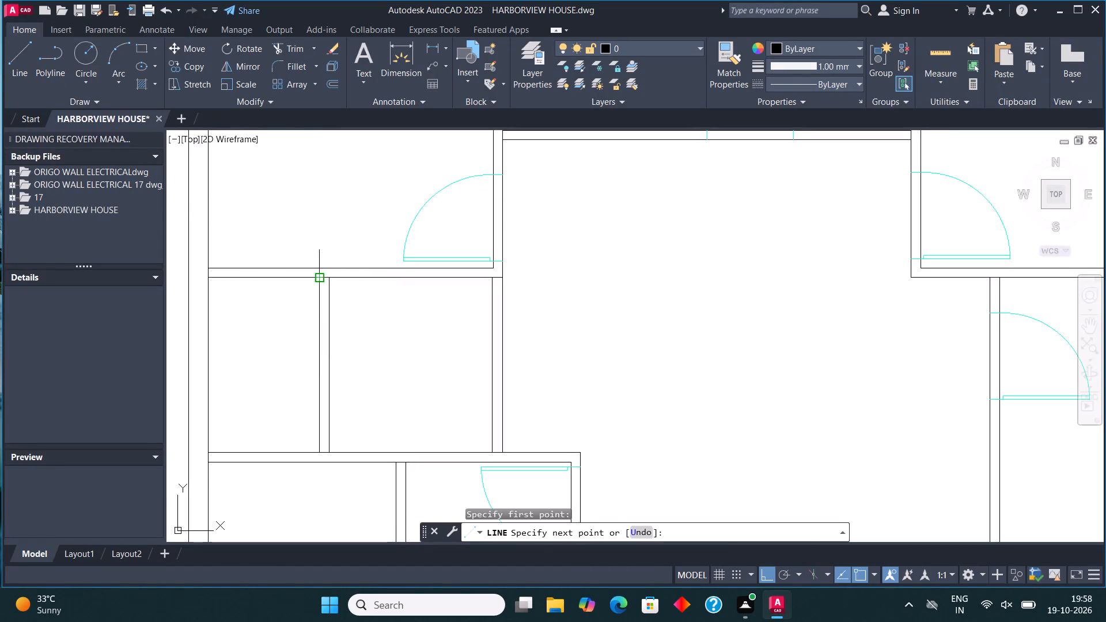
pyautogui.click(316, 264)
pyautogui.press('Escape')
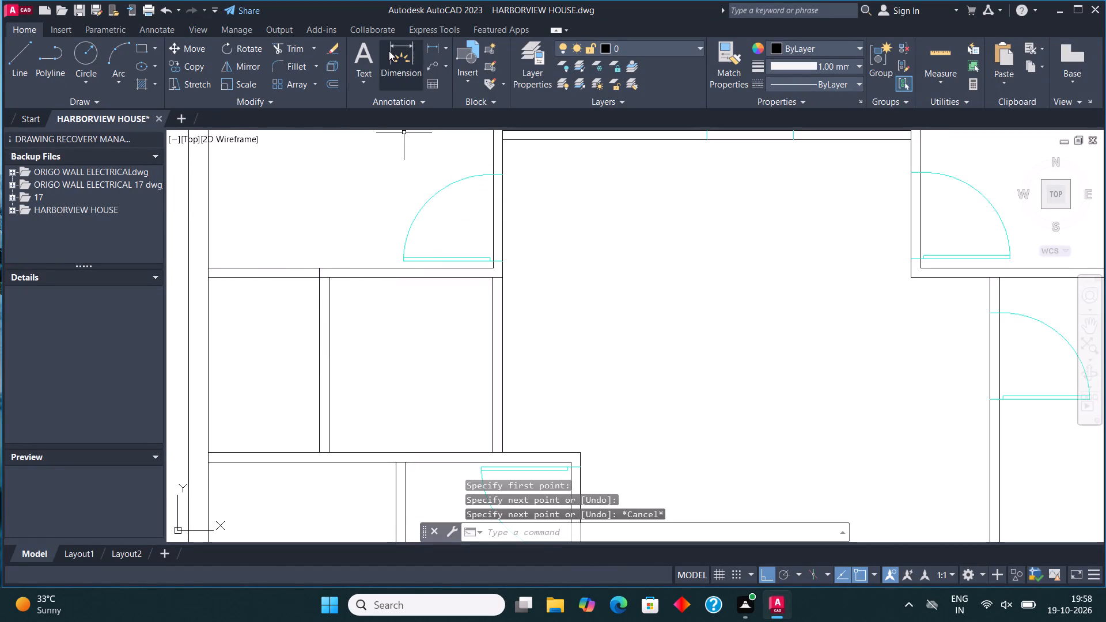
# Move the upper-right door of the lower spare-door group left until its arc end meets the neighbouring door's, forming a double door.
pyautogui.scroll(-5, 454, 283)
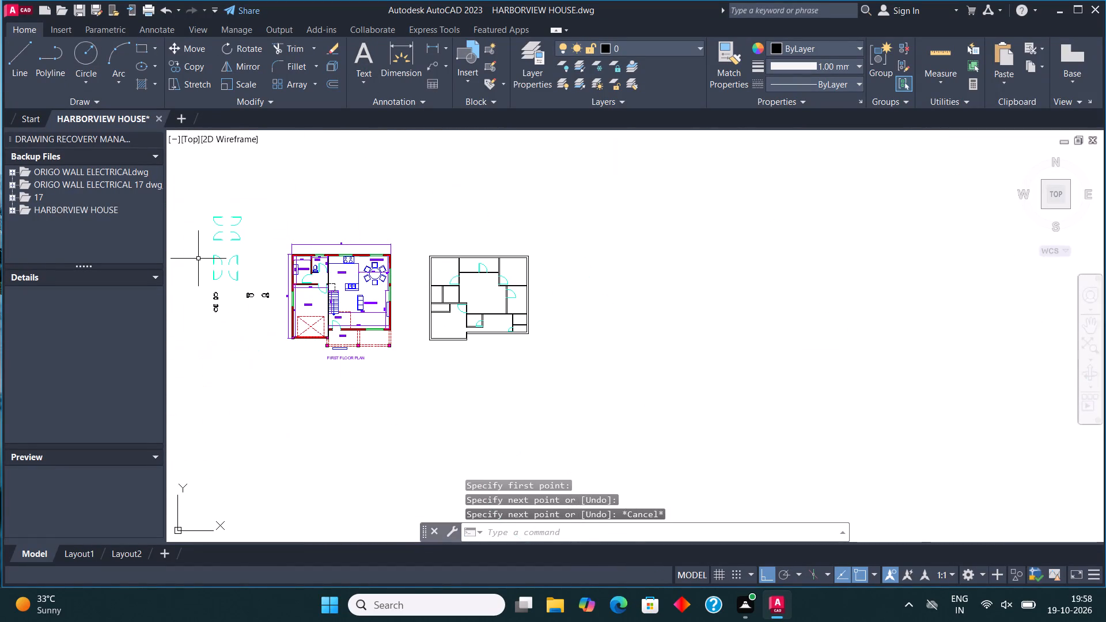
pyautogui.scroll(2, 210, 218)
pyautogui.scroll(2, 255, 340)
pyautogui.click(260, 327)
pyautogui.click(273, 323)
pyautogui.click(278, 337)
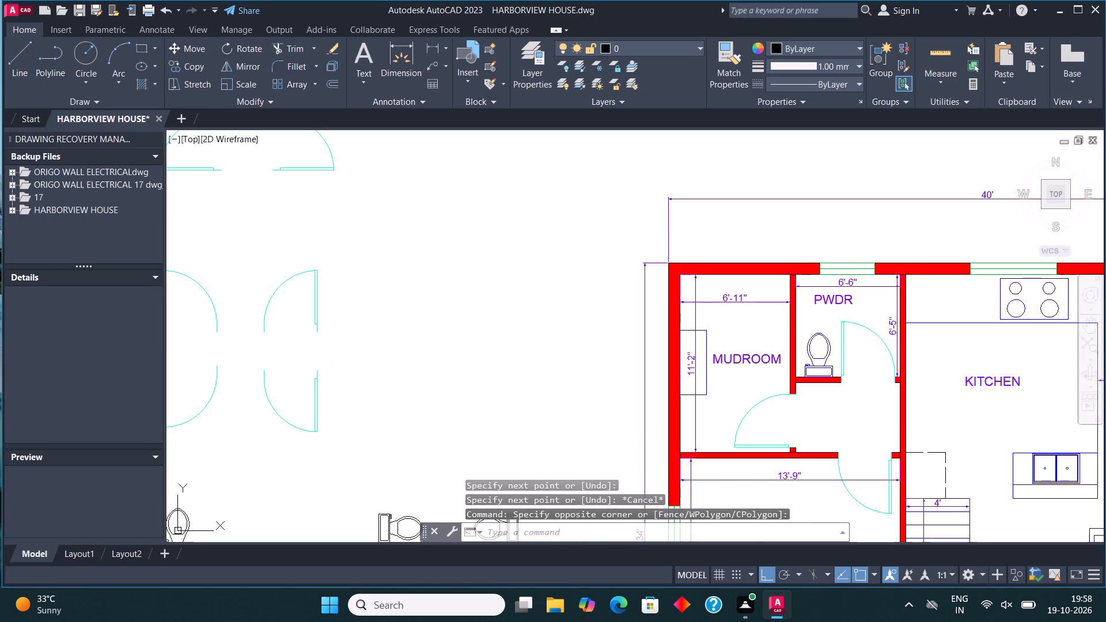
pyautogui.click(252, 298)
pyautogui.click(196, 47)
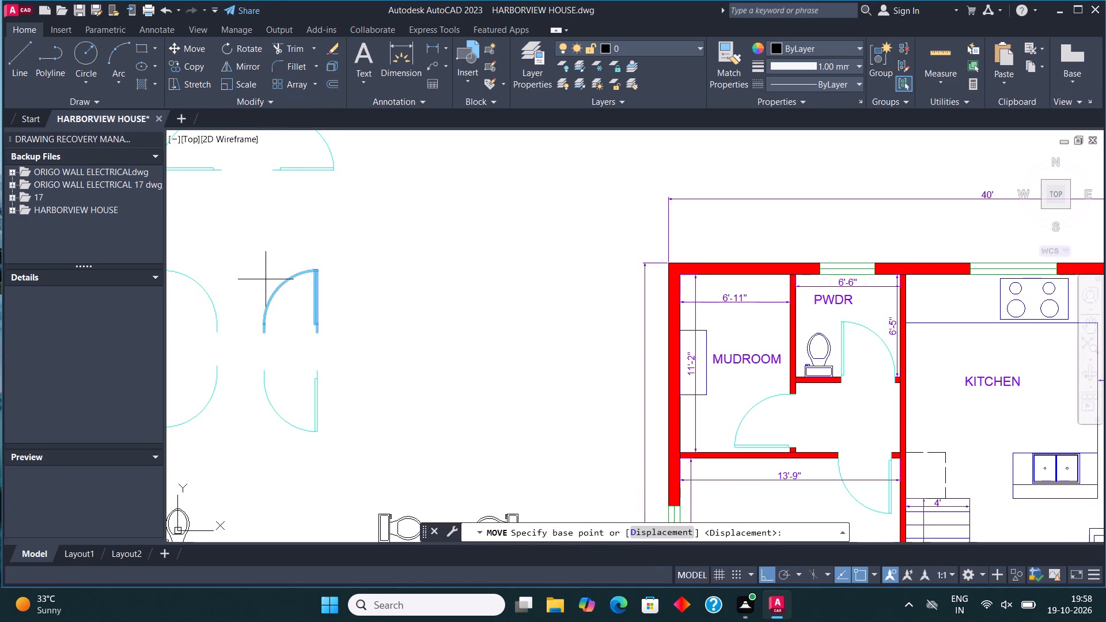
pyautogui.click(263, 331)
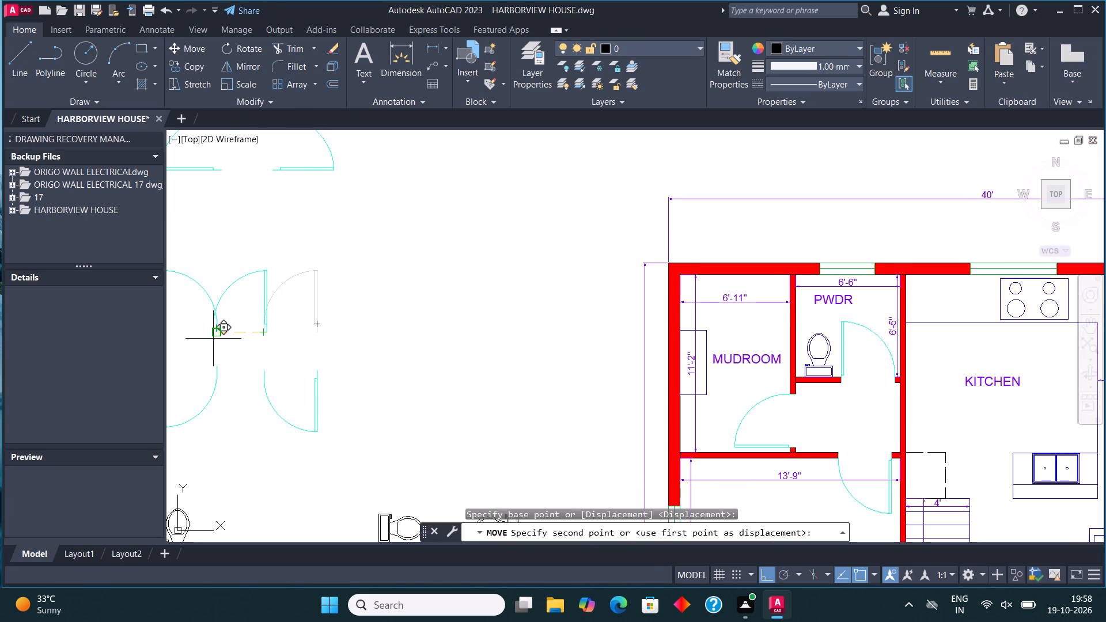
pyautogui.click(214, 337)
# Scale the spare double door down to about half size, using the lower end of its right leaf as base point.
pyautogui.scroll(-2, 294, 317)
pyautogui.scroll(2, 268, 318)
pyautogui.moveTo(271, 317); pyautogui.dragTo(269, 312)
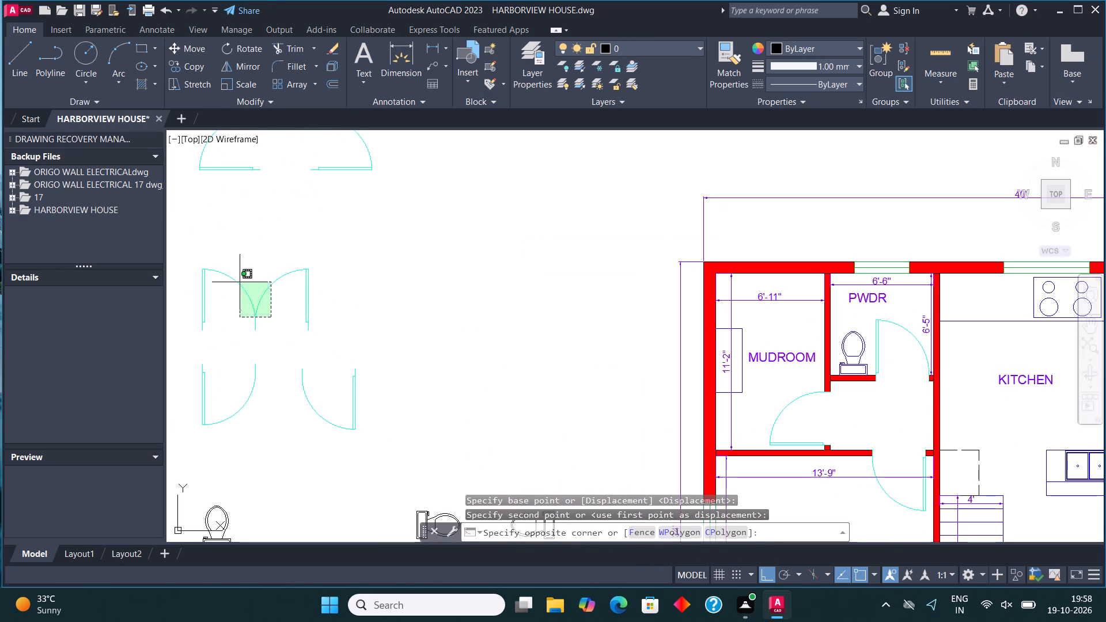
pyautogui.click(240, 282)
pyautogui.click(250, 86)
pyautogui.click(300, 322)
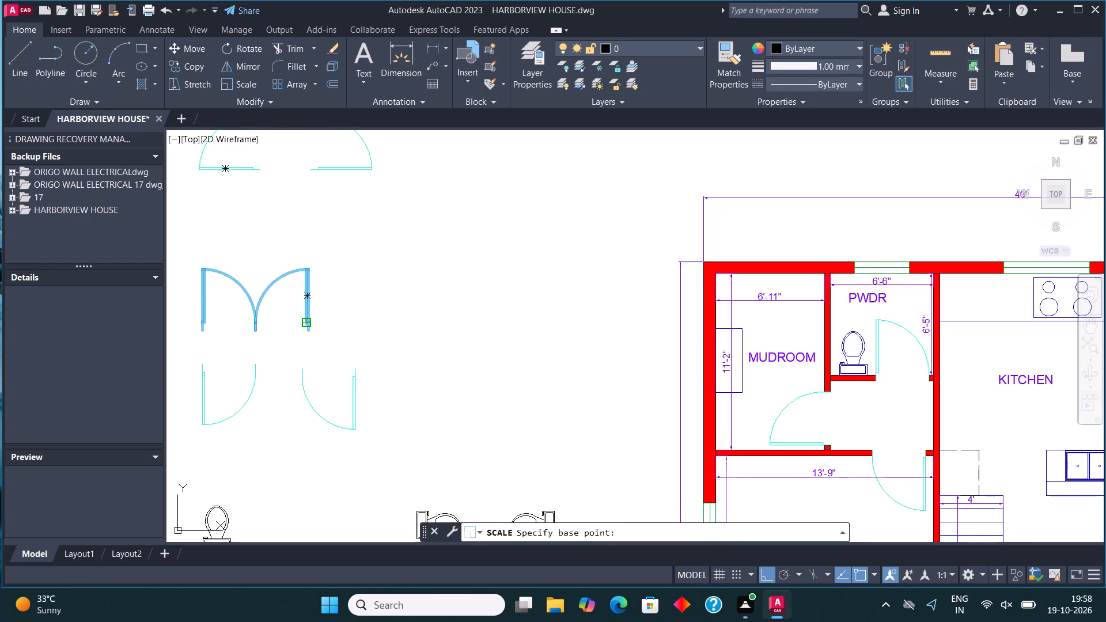
pyautogui.click(280, 302)
# With Ortho off, copy the reduced double door onto the upper-left room's bottom wall, between the outer wall and the dividing partition.
pyautogui.click(310, 342)
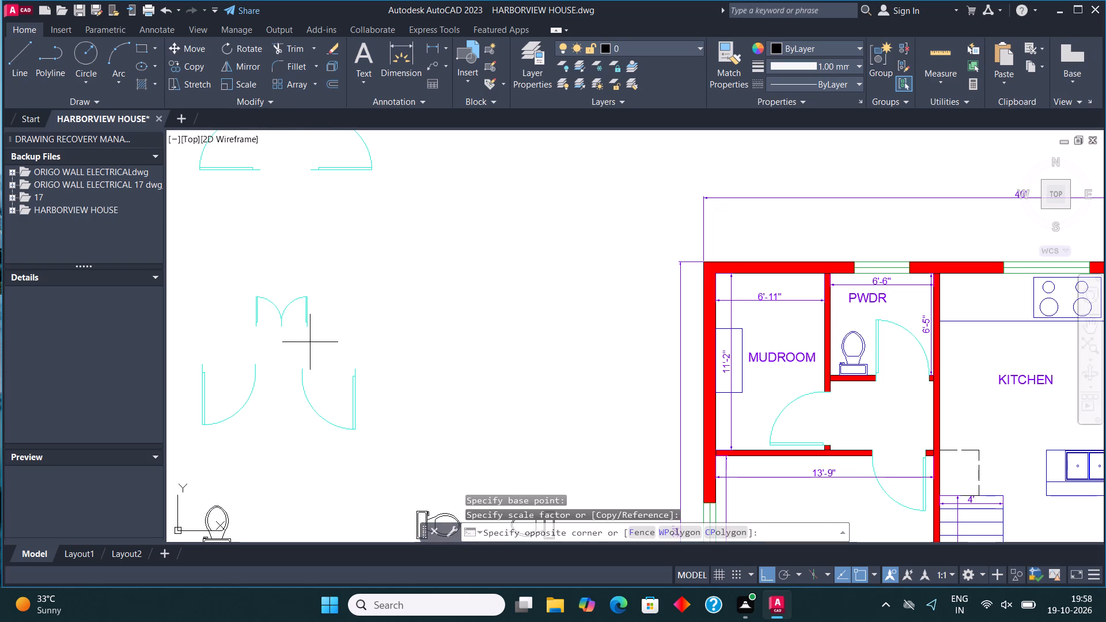
pyautogui.click(271, 291)
pyautogui.click(195, 70)
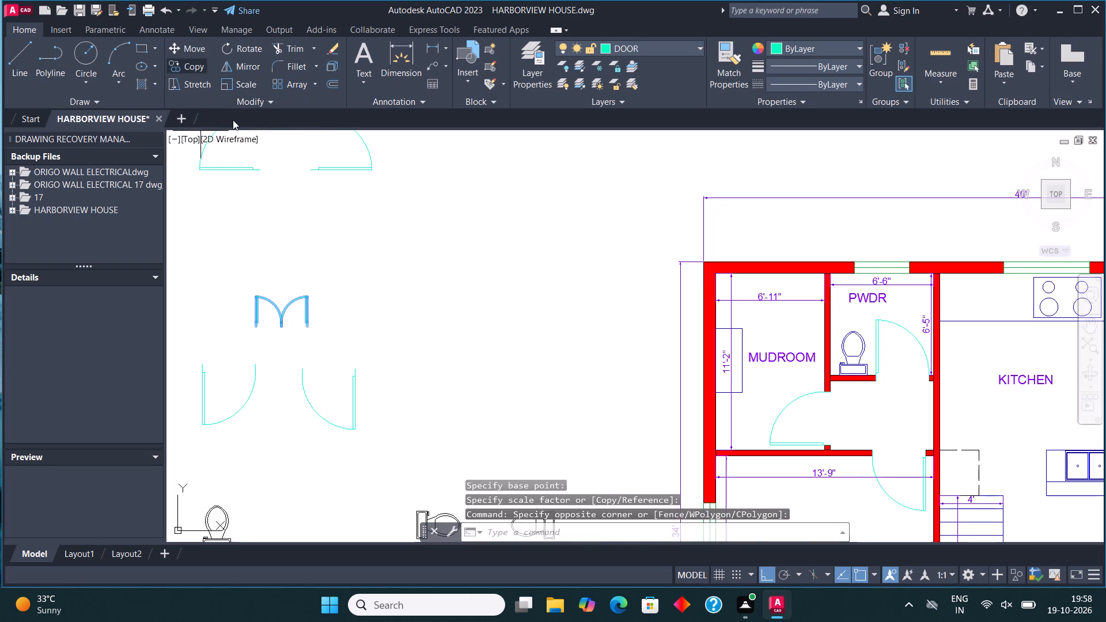
pyautogui.click(306, 329)
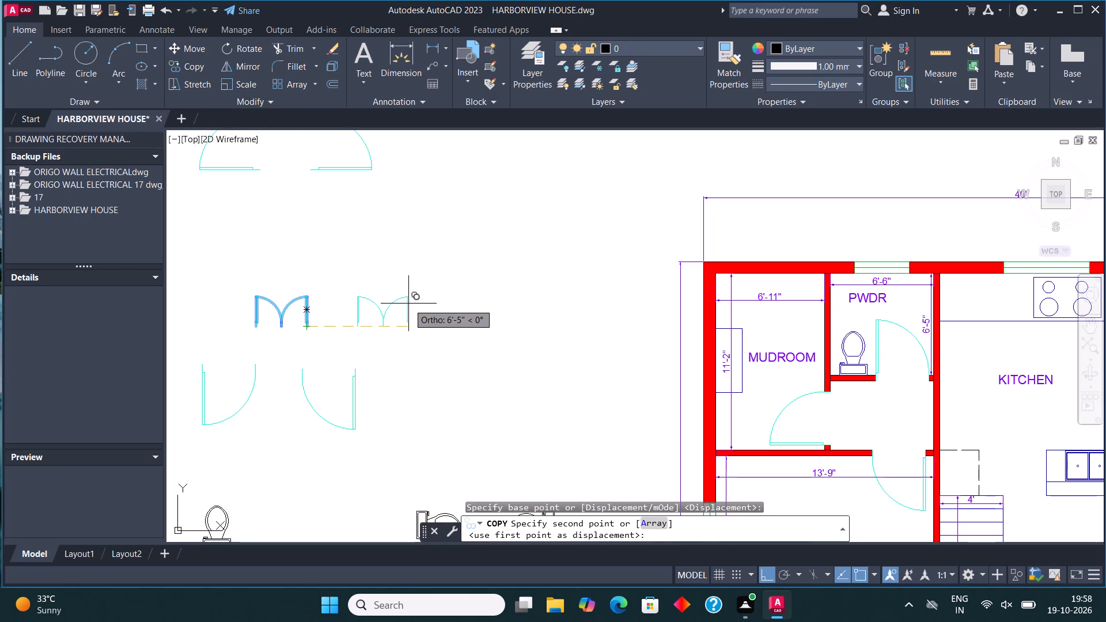
pyautogui.press('F8')
pyautogui.scroll(-2, 407, 302)
pyautogui.scroll(1, 575, 402)
pyautogui.moveTo(563, 395); pyautogui.dragTo(373, 349, button='middle')
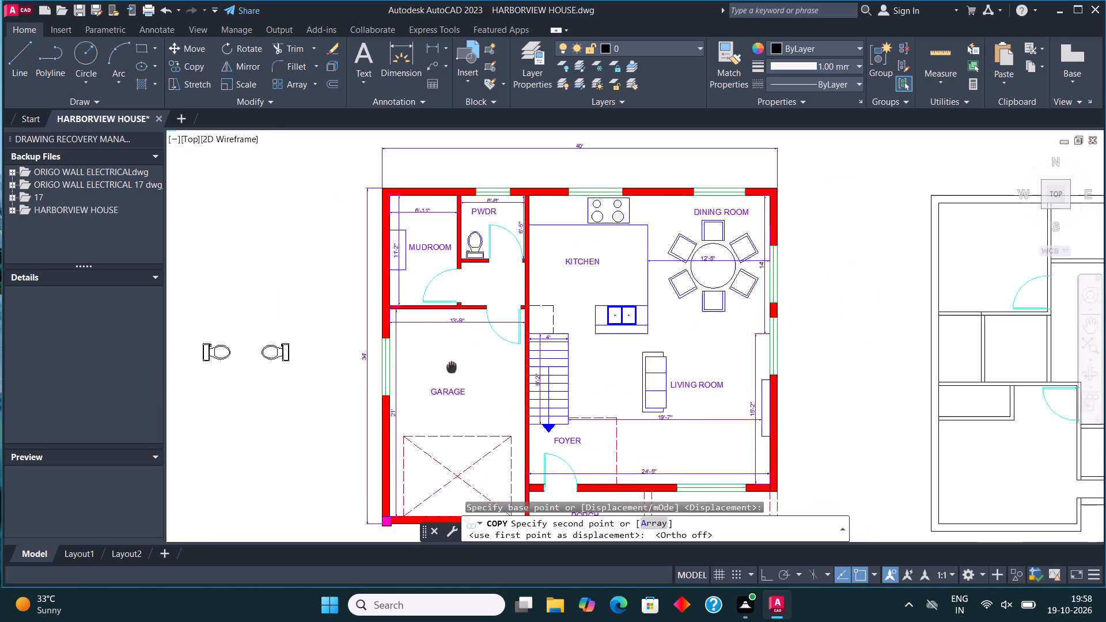
pyautogui.moveTo(373, 349); pyautogui.dragTo(302, 337, button='middle')
pyautogui.scroll(-3, 301, 336)
pyautogui.scroll(2, 544, 335)
pyautogui.scroll(1, 259, 314)
pyautogui.moveTo(262, 314); pyautogui.dragTo(376, 318, button='middle')
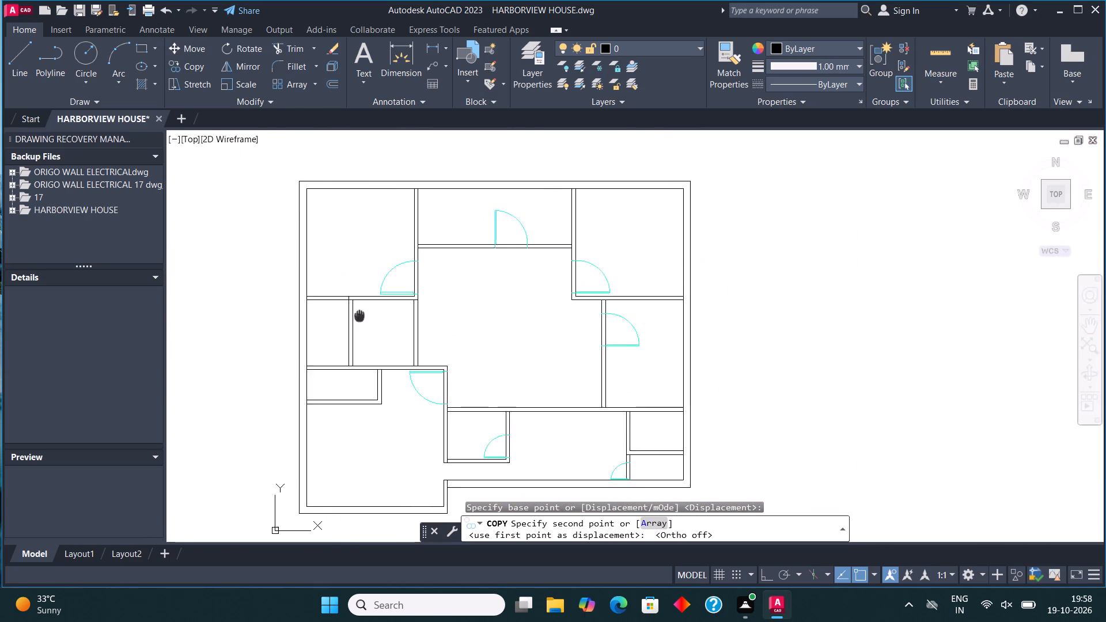
pyautogui.moveTo(376, 318); pyautogui.dragTo(390, 323, button='middle')
pyautogui.scroll(4, 378, 310)
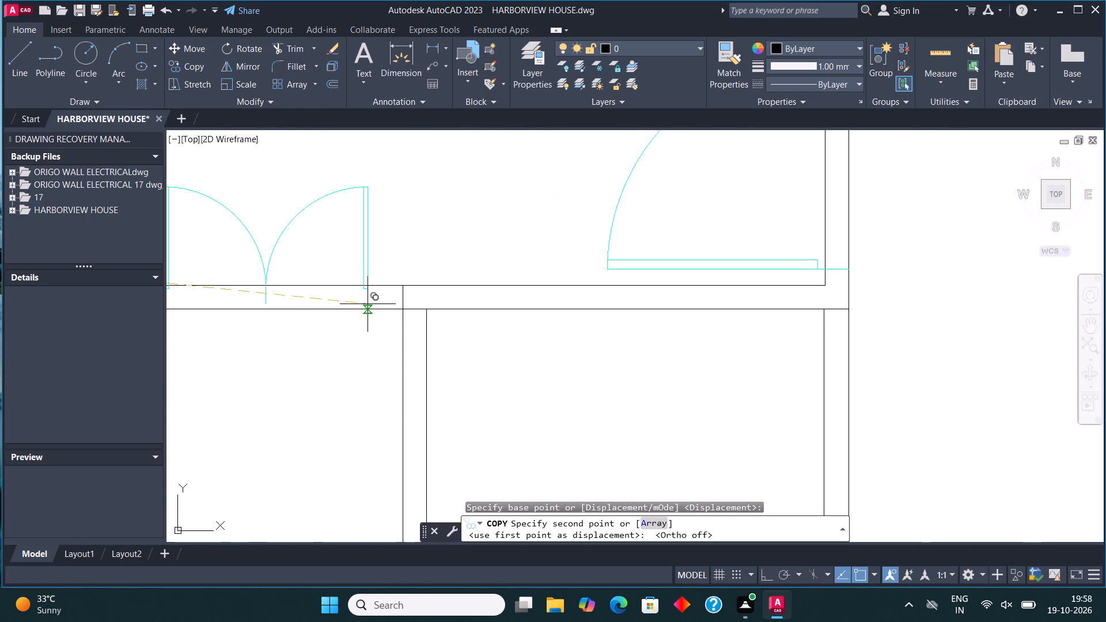
pyautogui.click(347, 309)
pyautogui.scroll(-3, 494, 264)
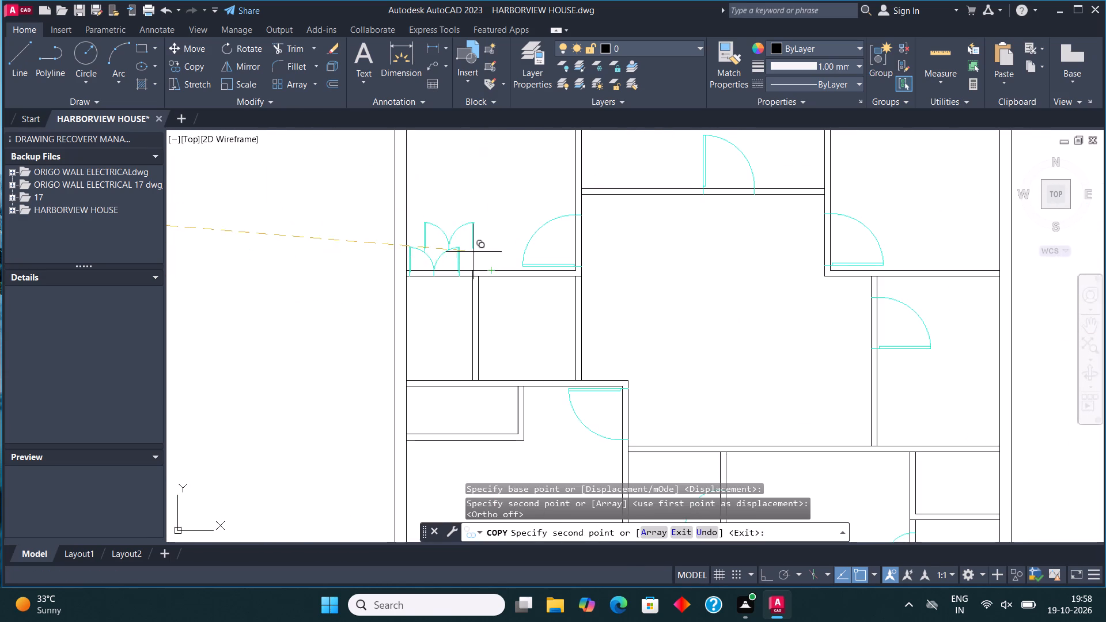
pyautogui.scroll(2, 474, 251)
pyautogui.press('Escape')
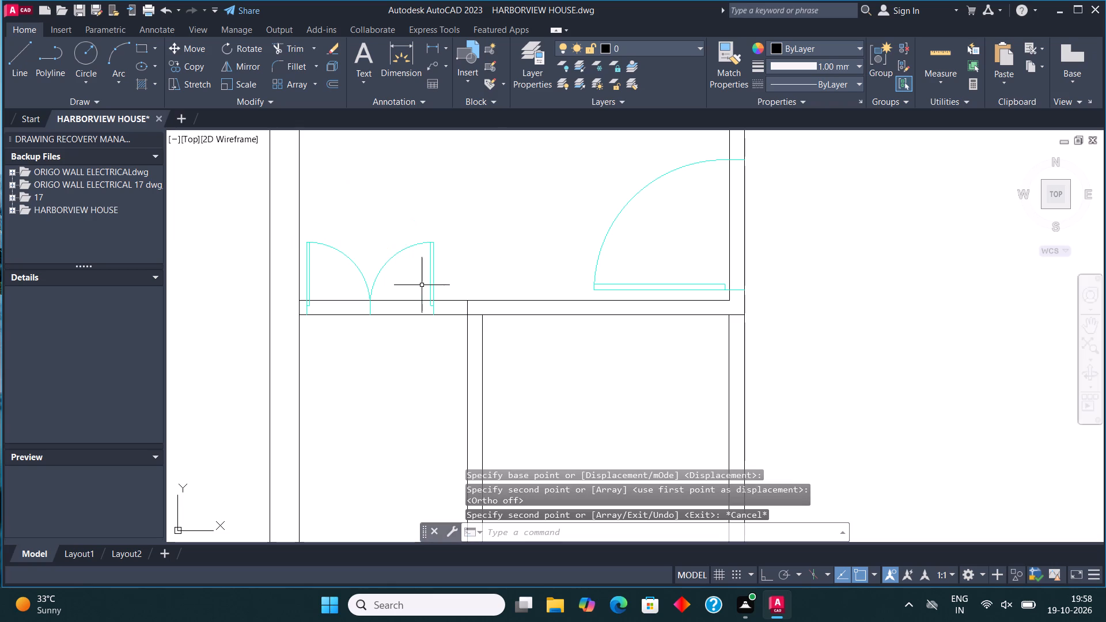
# Move the reduced double door slightly right along the upper-left room's bottom wall, toward the middle between the outer wall and the partition.
pyautogui.click(410, 284)
pyautogui.click(348, 274)
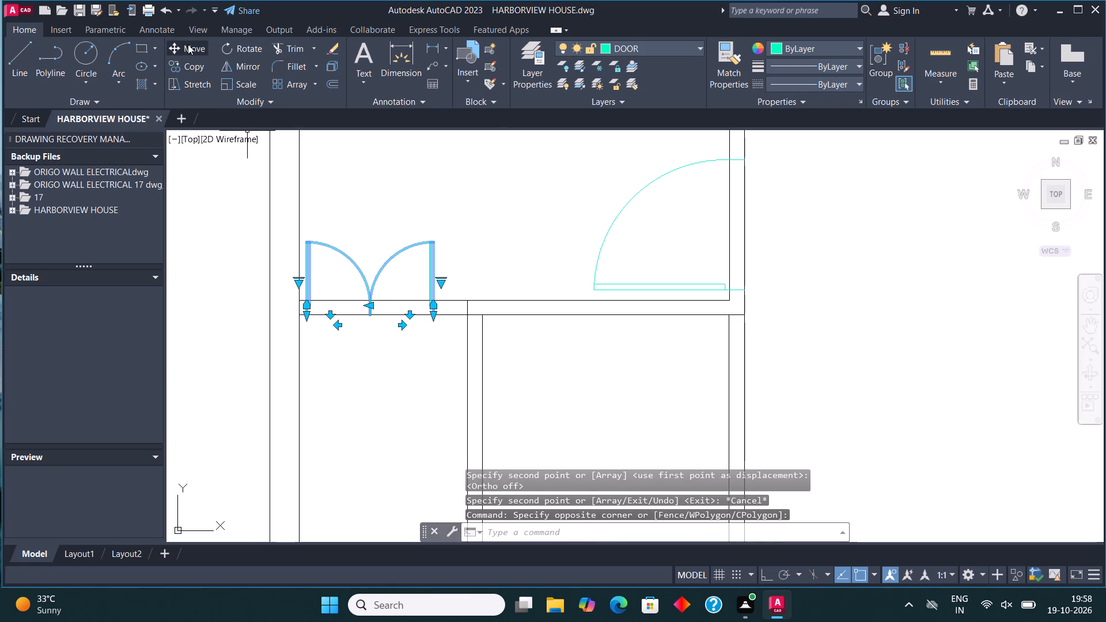
pyautogui.click(188, 45)
pyautogui.scroll(2, 429, 337)
pyautogui.click(442, 283)
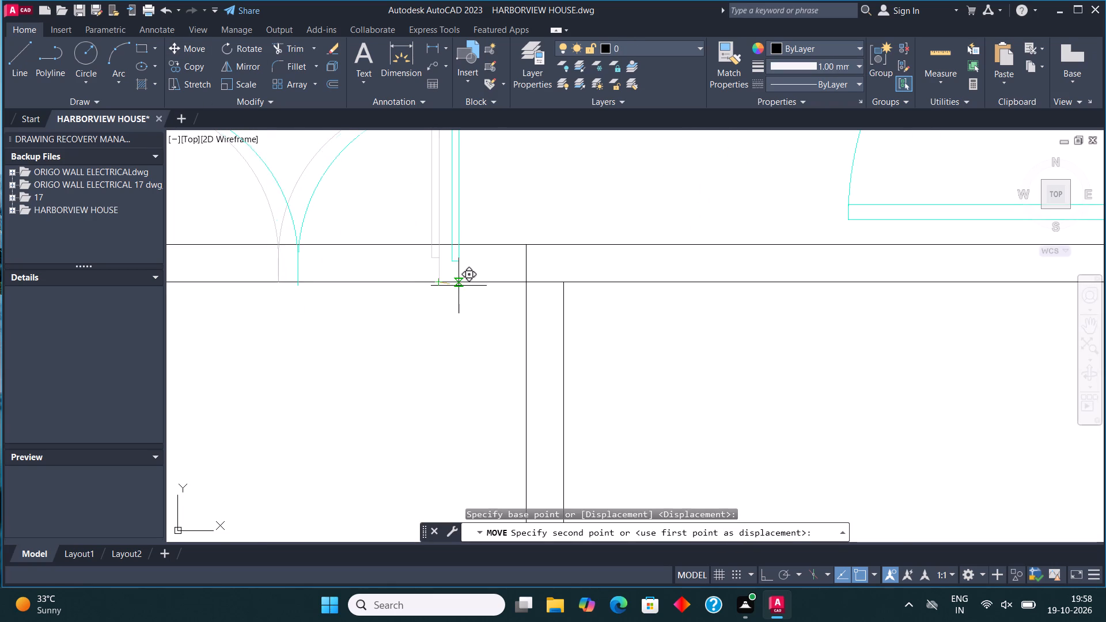
pyautogui.click(474, 281)
pyautogui.scroll(-4, 466, 335)
pyautogui.press('Escape')
# Mirror the reduced double door across a horizontal line through the small room below it, keeping the original.
pyautogui.moveTo(479, 331); pyautogui.dragTo(479, 264, button='middle')
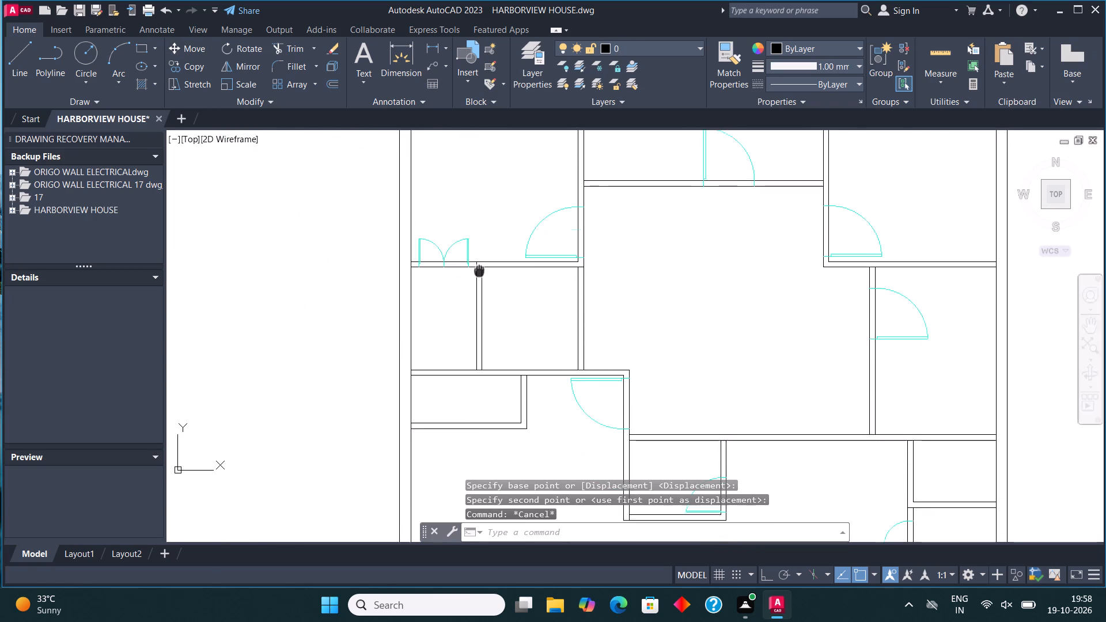
pyautogui.moveTo(479, 264); pyautogui.dragTo(474, 248, button='middle')
pyautogui.click(451, 229)
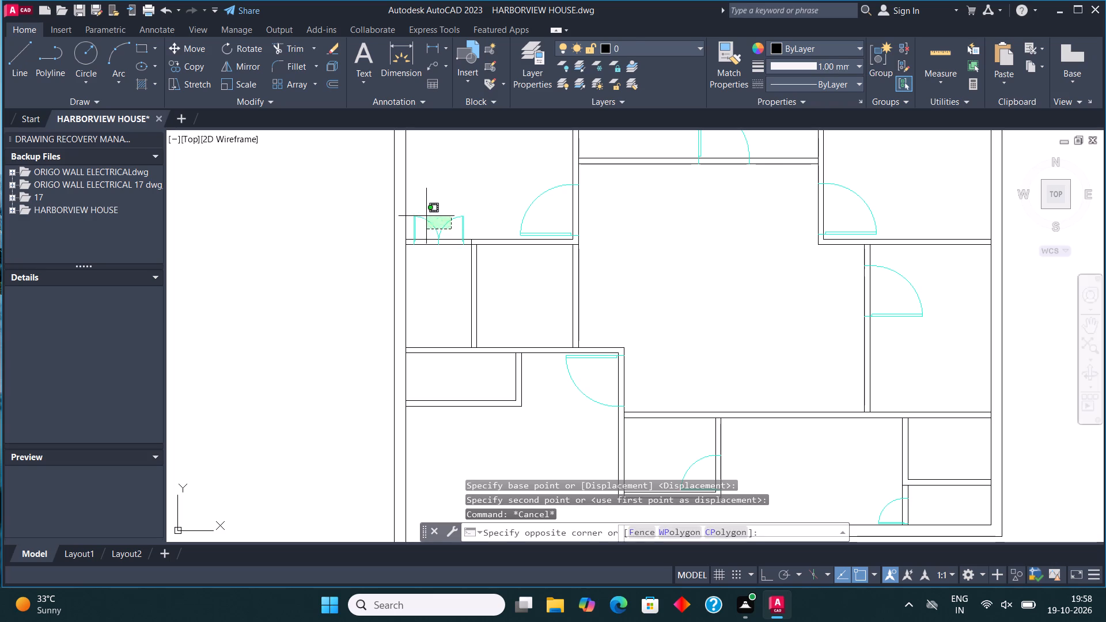
pyautogui.click(426, 216)
pyautogui.click(235, 68)
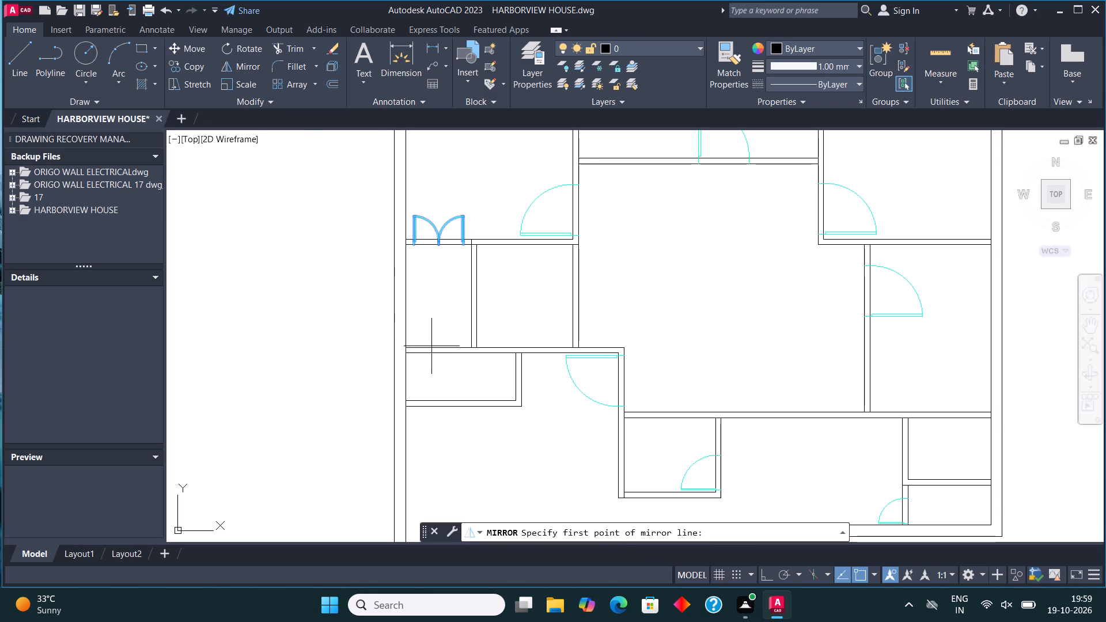
pyautogui.click(434, 327)
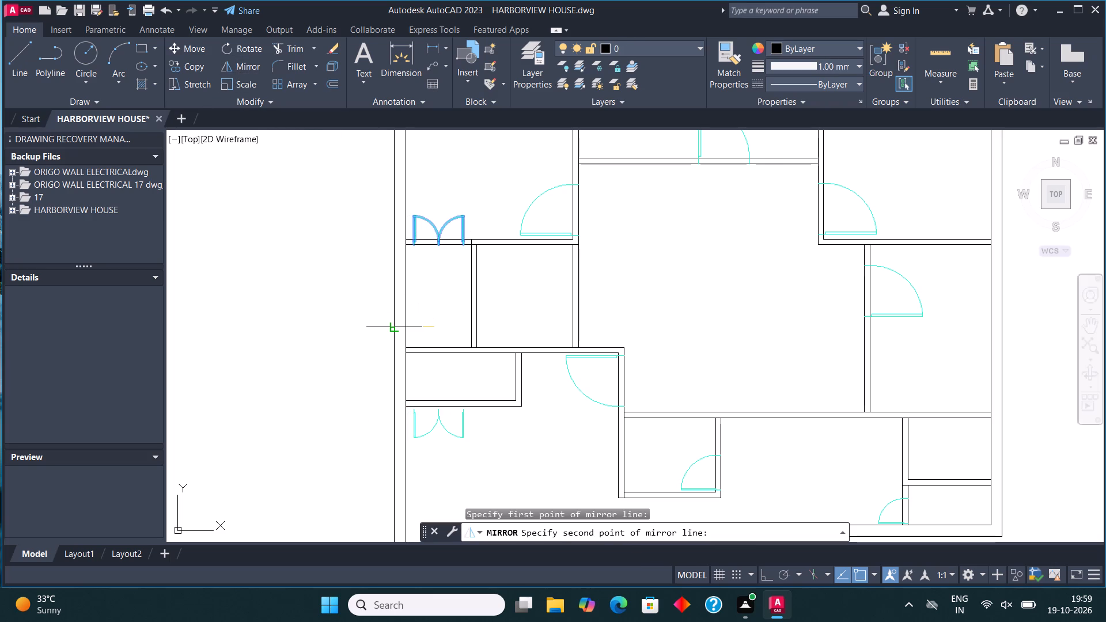
pyautogui.click(395, 328)
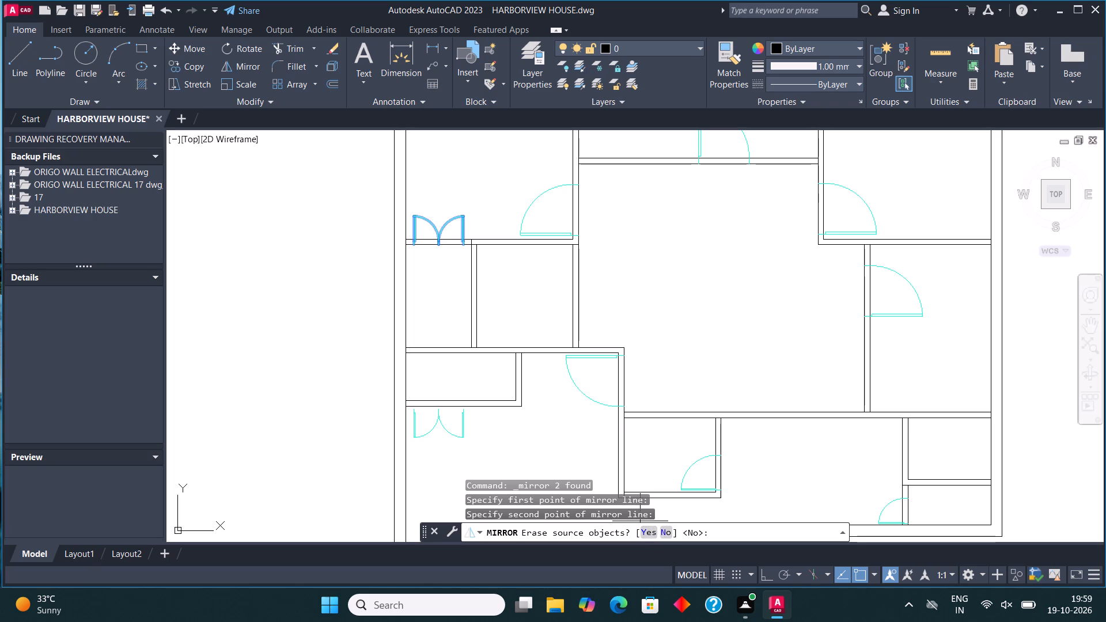
pyautogui.click(671, 533)
# Move the mirrored double door up until its leaf ends meet the lower face of the narrow closet's bottom wall.
pyautogui.moveTo(457, 386); pyautogui.dragTo(465, 332, button='middle')
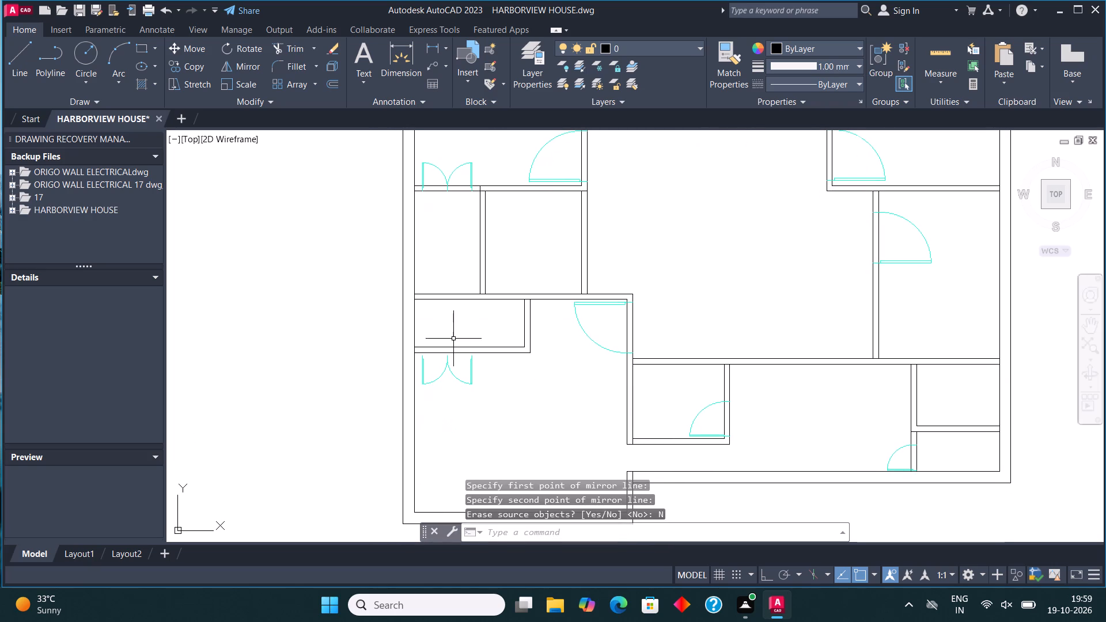
pyautogui.scroll(2, 452, 337)
pyautogui.click(459, 399)
pyautogui.click(423, 396)
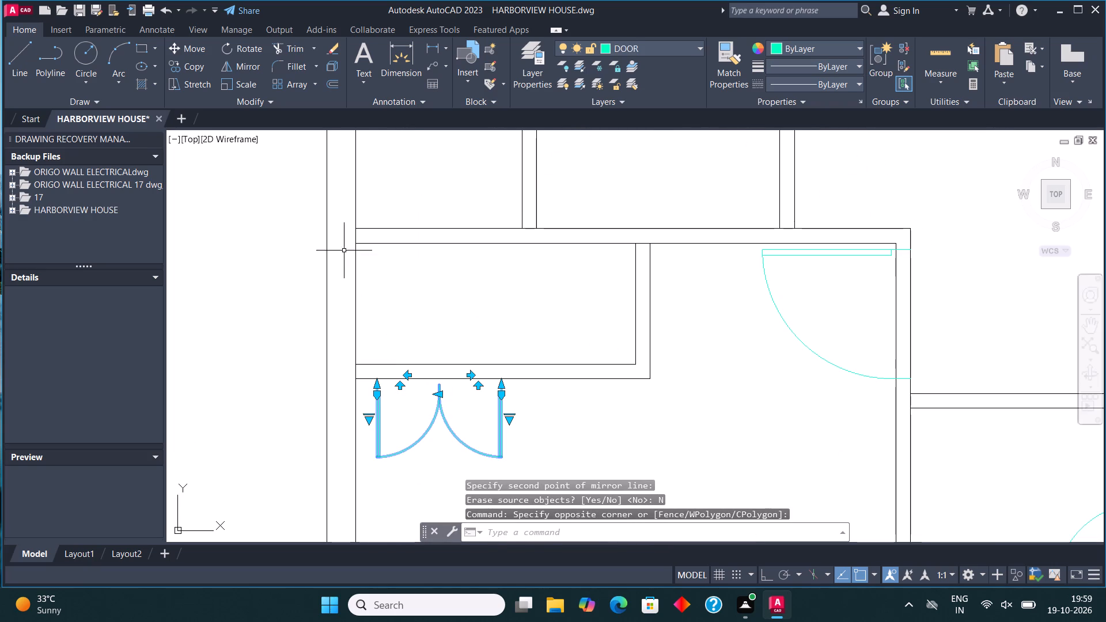
pyautogui.click(180, 51)
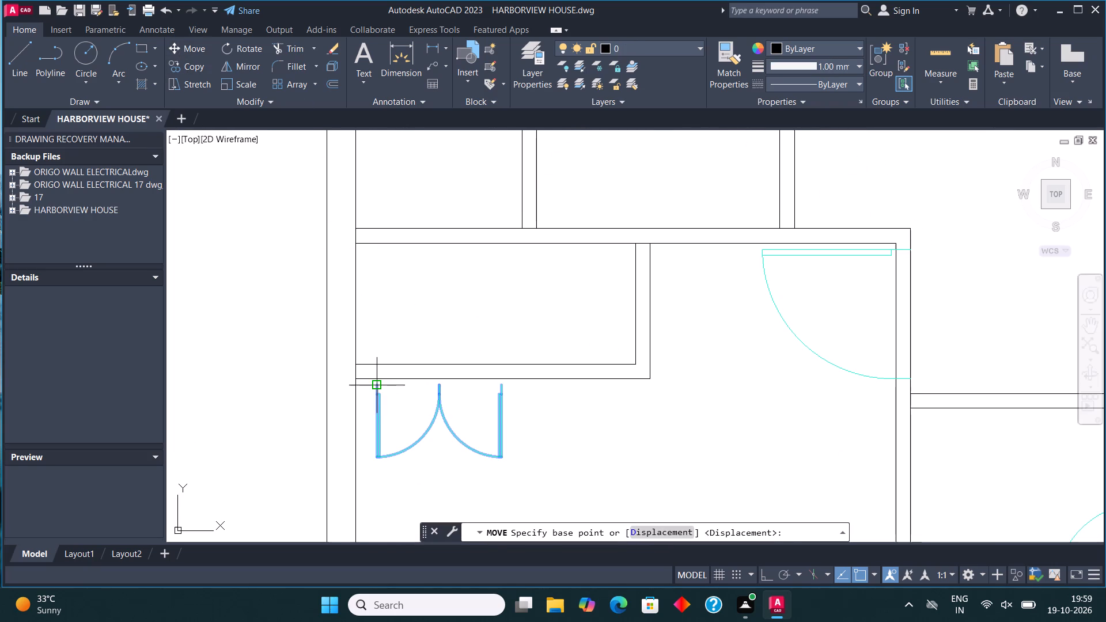
pyautogui.click(378, 387)
pyautogui.click(376, 381)
pyautogui.scroll(-3, 457, 333)
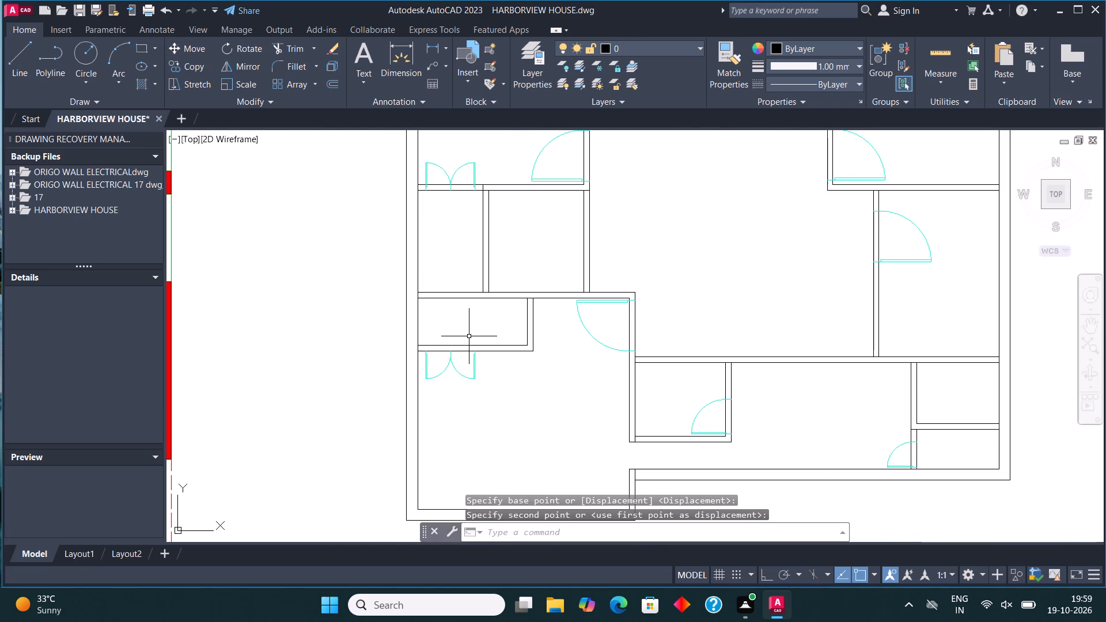
# Move the mirrored double door up again to the inner face of the closet's bottom wall, spanning the wall thickness.
pyautogui.scroll(3, 458, 363)
pyautogui.click(472, 332)
pyautogui.click(426, 329)
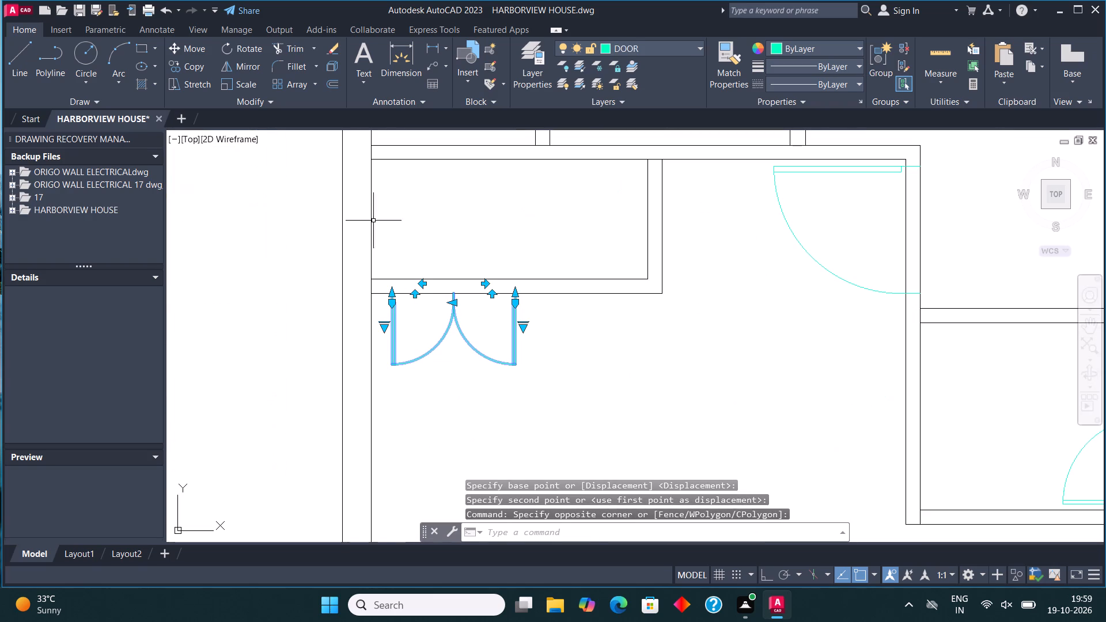
pyautogui.click(185, 47)
pyautogui.scroll(2, 378, 281)
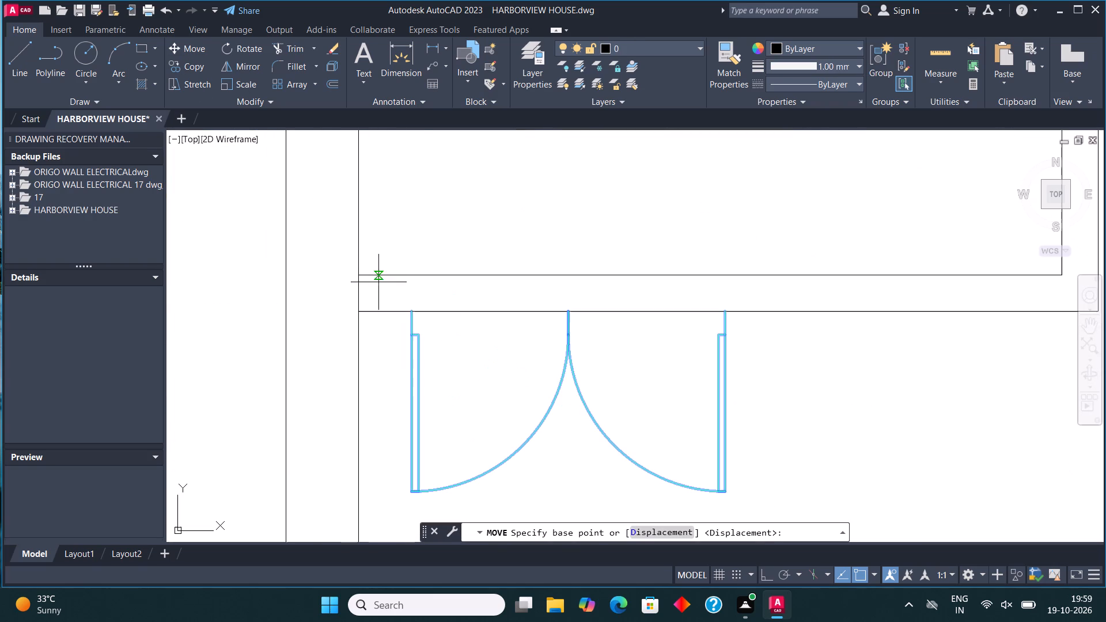
pyautogui.click(409, 317)
pyautogui.click(410, 277)
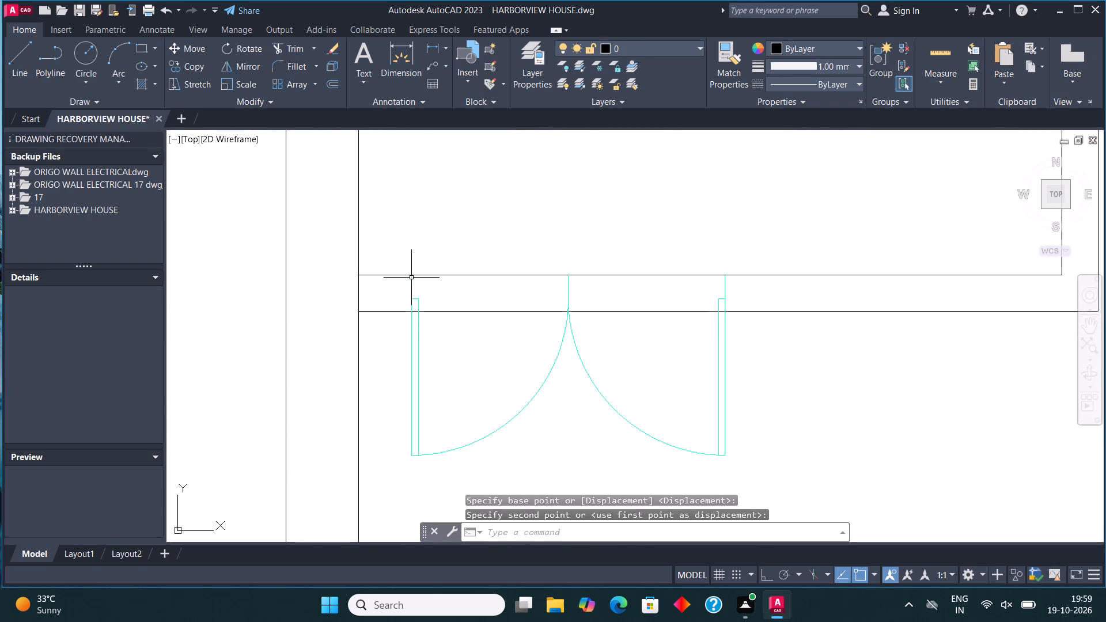
# Trim the wall lines across the openings of the lower-left and upper-left rooms' single doors and both double doors.
pyautogui.scroll(-5, 406, 302)
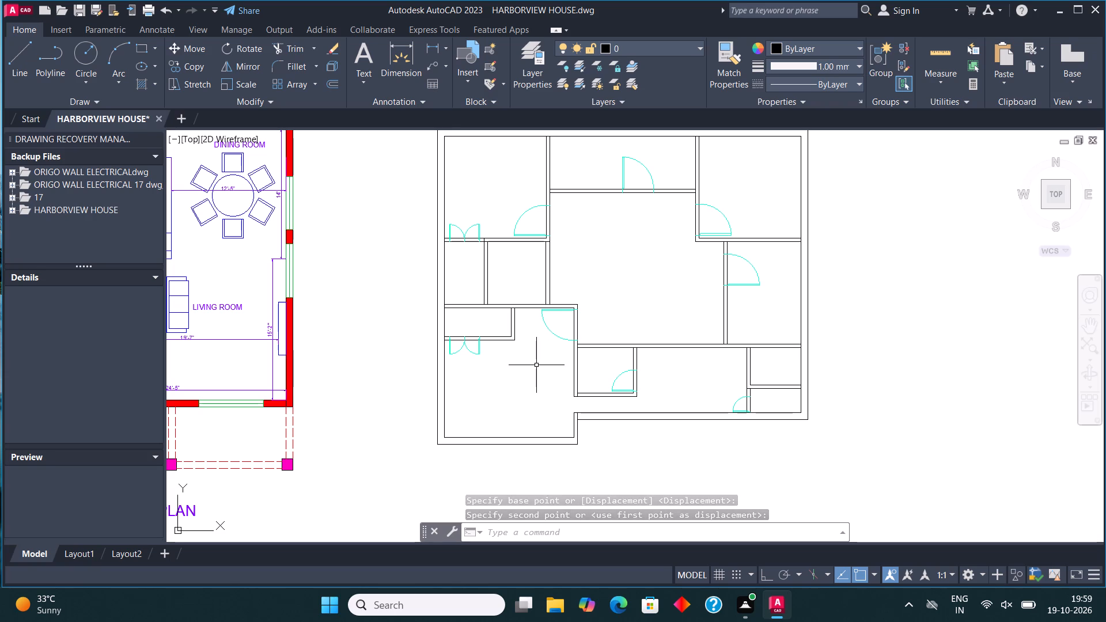
pyautogui.scroll(-1, 511, 344)
pyautogui.moveTo(516, 356); pyautogui.dragTo(509, 323, button='middle')
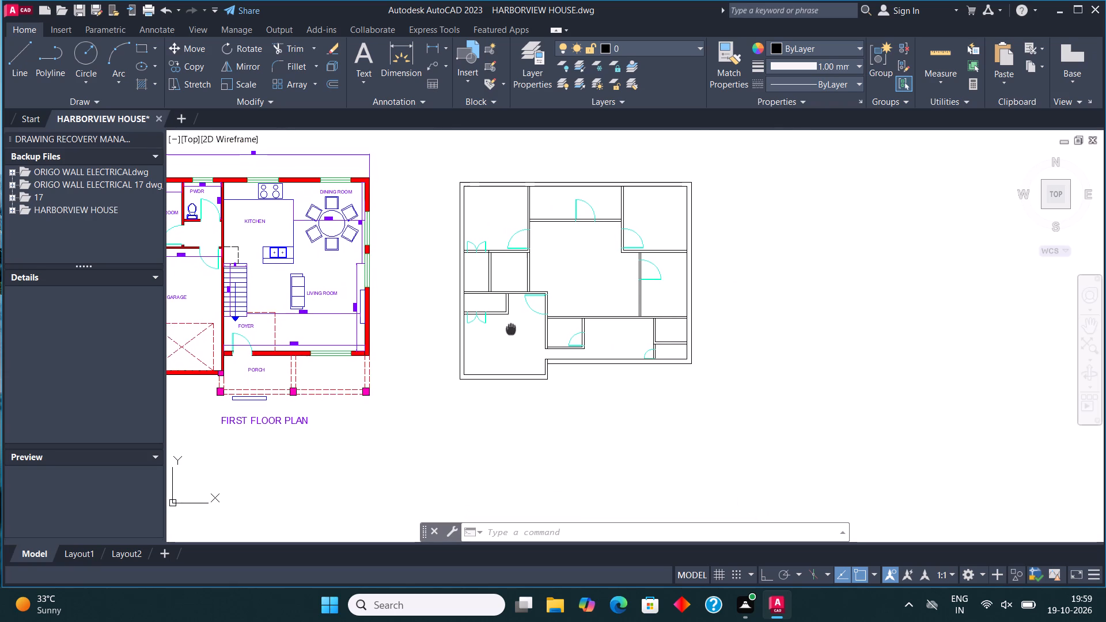
pyautogui.moveTo(509, 323); pyautogui.dragTo(508, 321, button='middle')
pyautogui.moveTo(514, 342); pyautogui.dragTo(514, 356, button='middle')
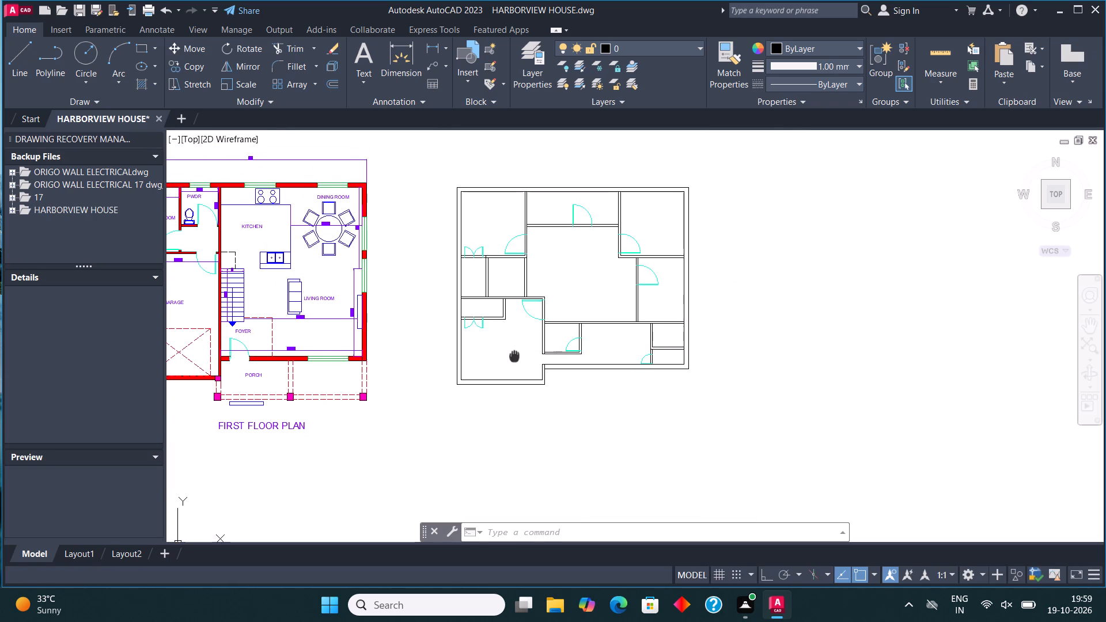
pyautogui.moveTo(514, 356); pyautogui.dragTo(514, 393, button='middle')
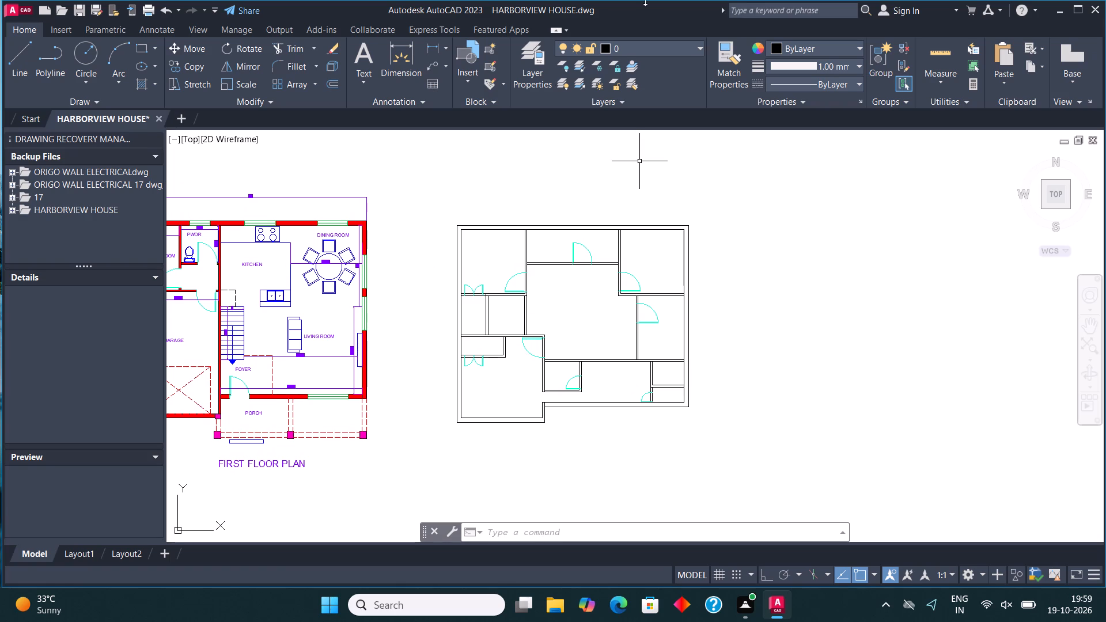
pyautogui.click(298, 51)
pyautogui.scroll(2, 542, 335)
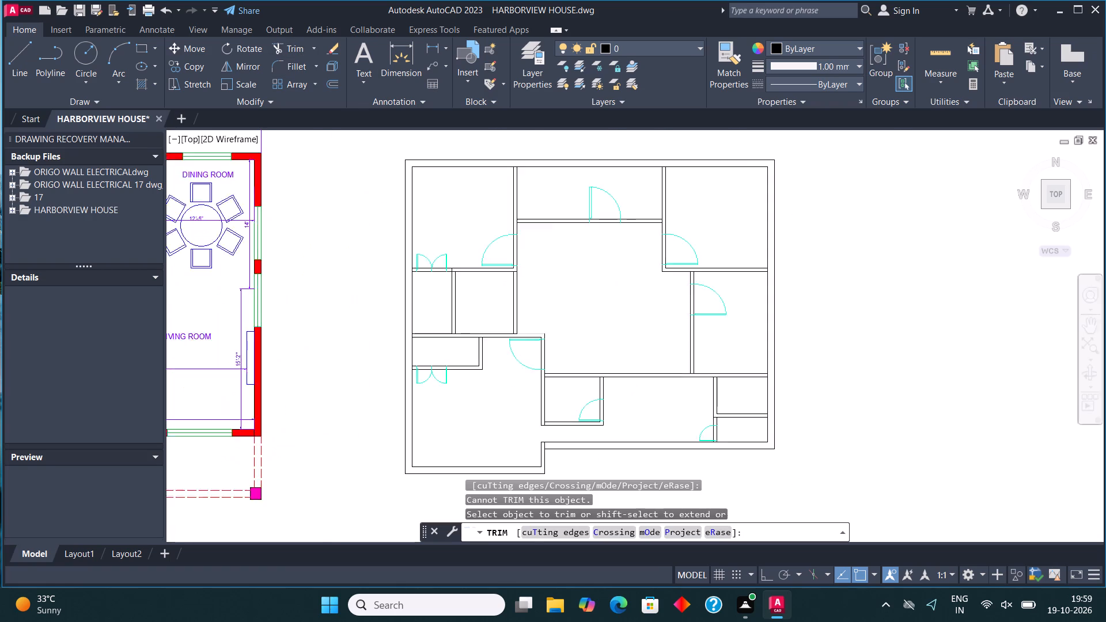
pyautogui.moveTo(527, 365); pyautogui.dragTo(563, 360)
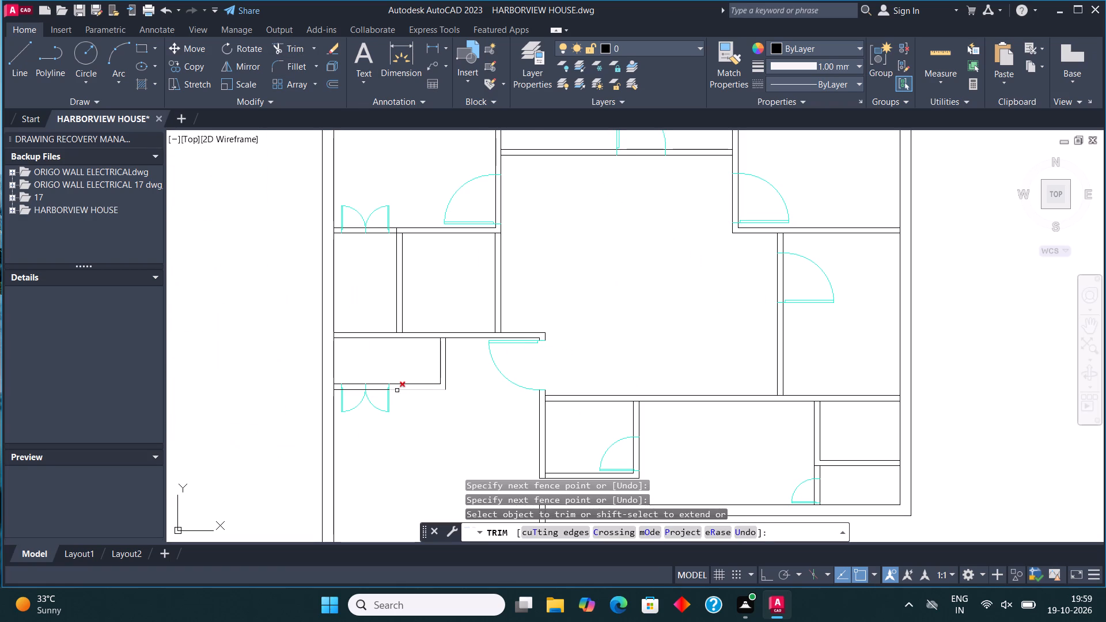
pyautogui.moveTo(374, 396); pyautogui.dragTo(373, 374)
pyautogui.moveTo(352, 399); pyautogui.dragTo(348, 367)
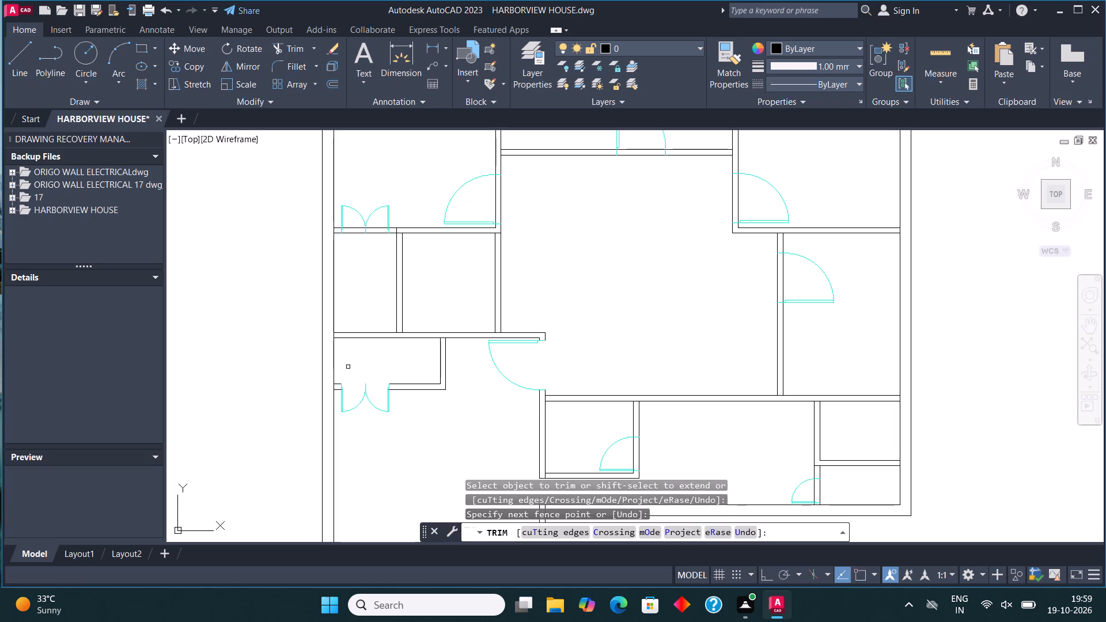
pyautogui.moveTo(354, 220); pyautogui.dragTo(355, 249)
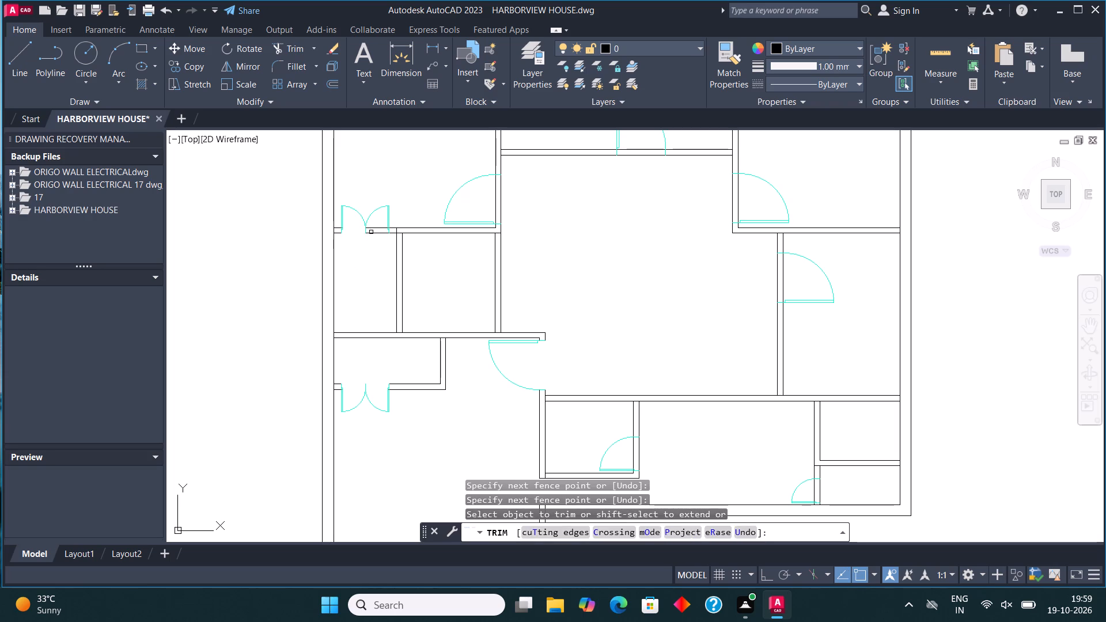
pyautogui.moveTo(379, 220); pyautogui.dragTo(380, 249)
pyautogui.moveTo(479, 210); pyautogui.dragTo(537, 226)
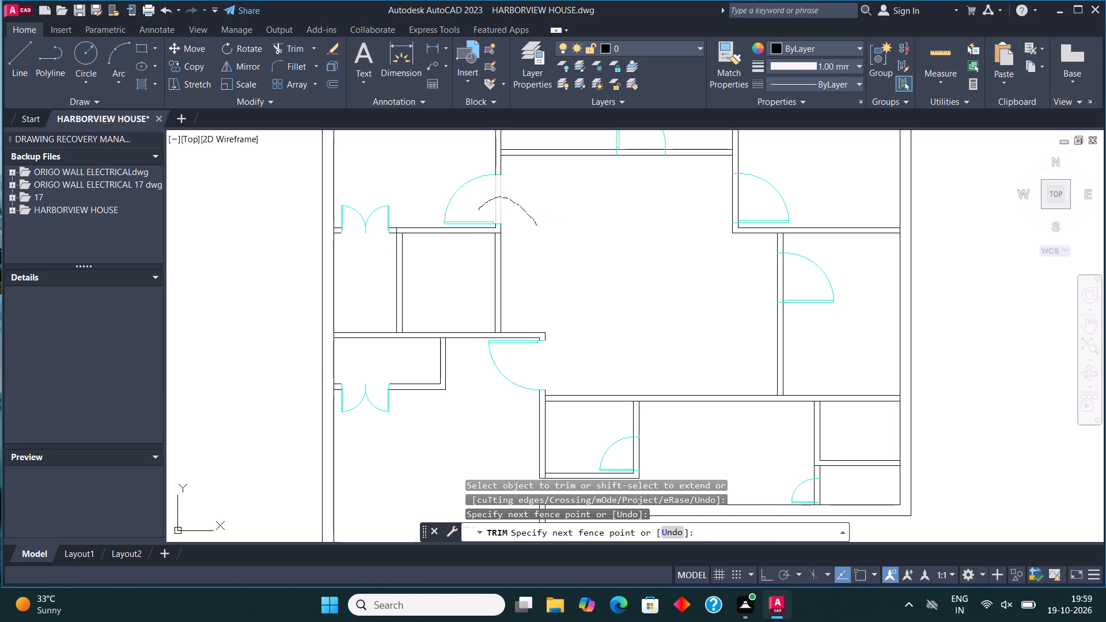
# Trim the wall lines across the remaining single-door openings in the lower, right-hand, upper-right and top-middle rooms.
pyautogui.moveTo(623, 450); pyautogui.dragTo(669, 454)
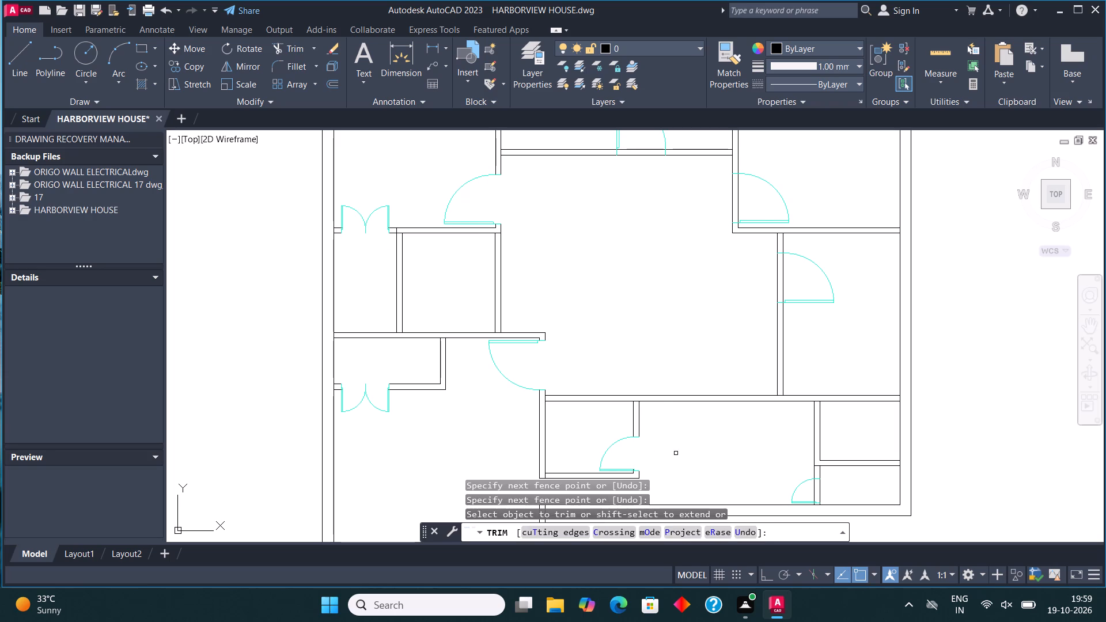
pyautogui.moveTo(812, 496); pyautogui.dragTo(836, 493)
pyautogui.moveTo(792, 283); pyautogui.dragTo(756, 293)
pyautogui.moveTo(748, 204); pyautogui.dragTo(675, 210)
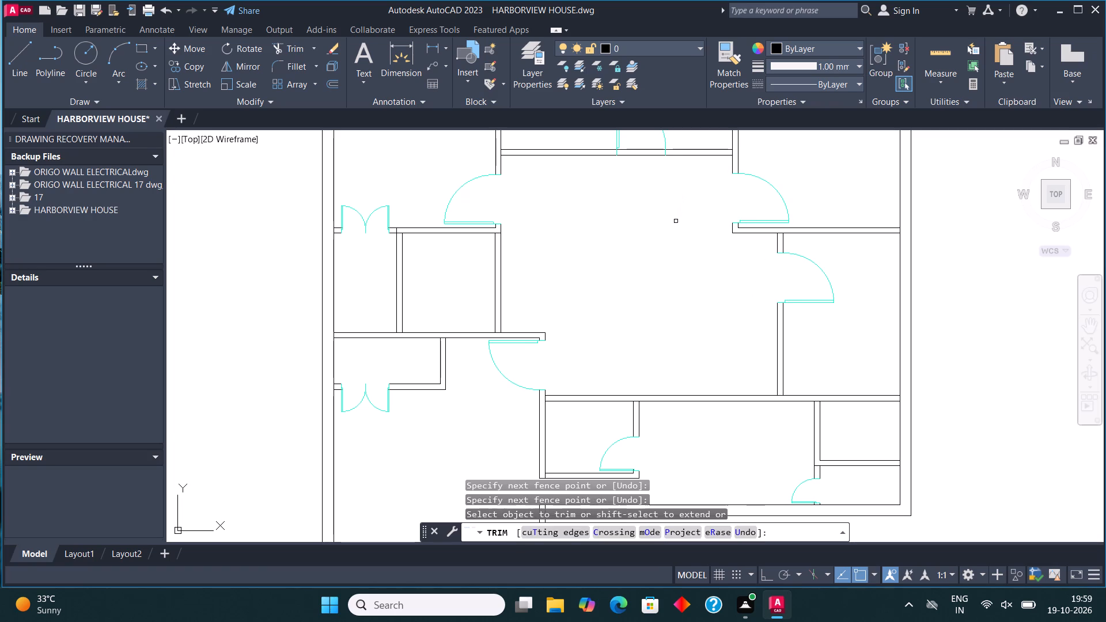
pyautogui.scroll(-1, 682, 329)
pyautogui.scroll(1, 661, 198)
pyautogui.moveTo(646, 219); pyautogui.dragTo(647, 275)
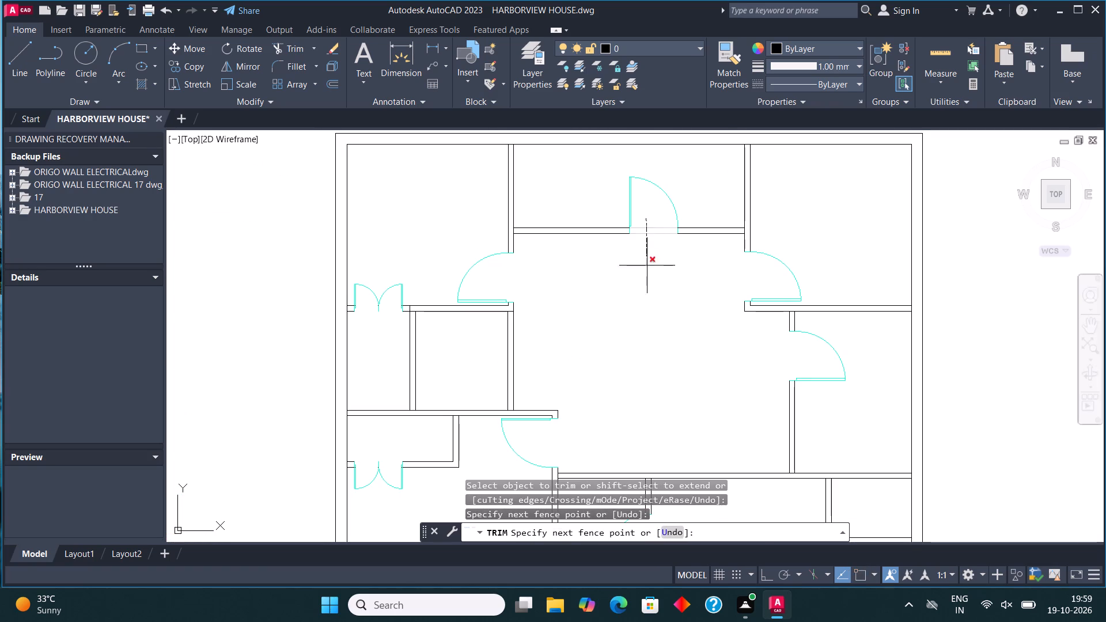
pyautogui.moveTo(647, 275); pyautogui.dragTo(647, 277)
pyautogui.scroll(-2, 627, 292)
pyautogui.moveTo(628, 299); pyautogui.dragTo(453, 304, button='middle')
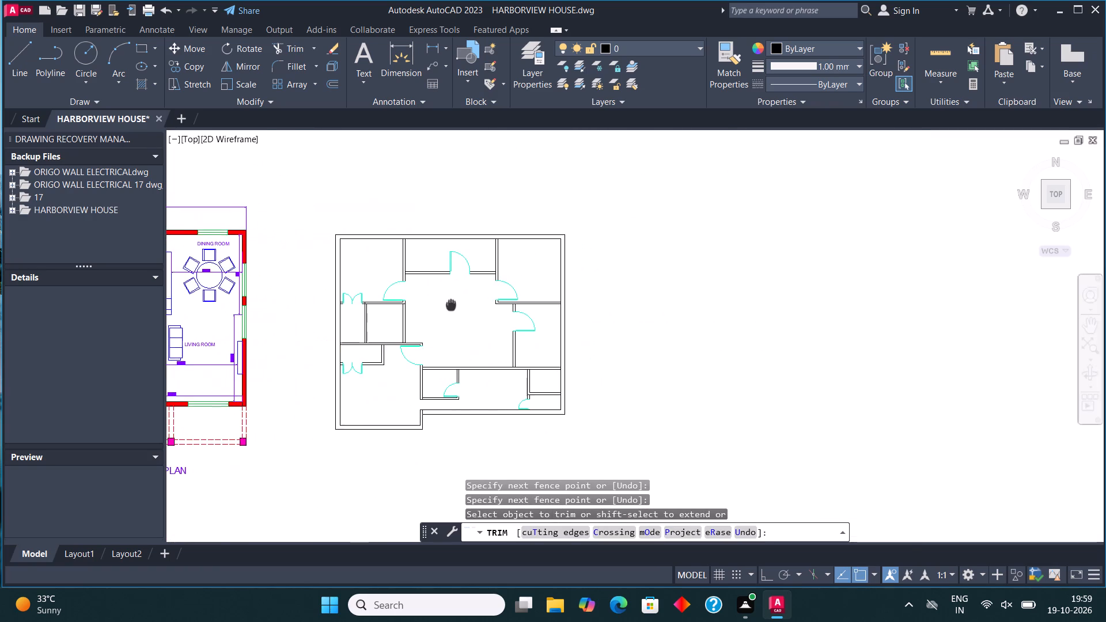
pyautogui.moveTo(453, 304); pyautogui.dragTo(459, 304, button='middle')
pyautogui.scroll(-1, 457, 305)
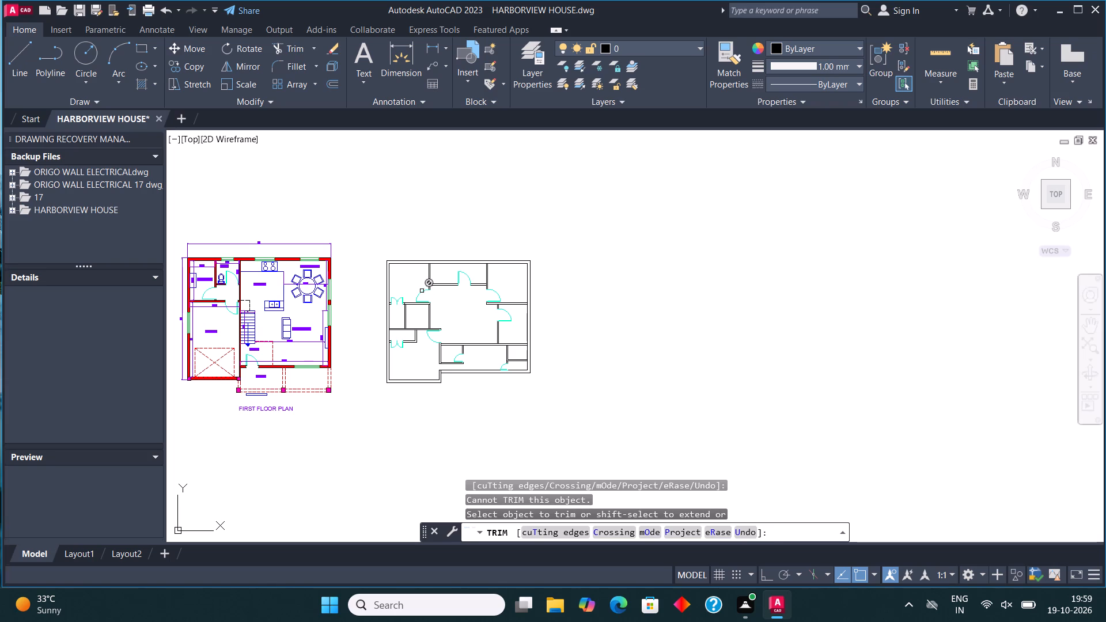
pyautogui.press('Tab')
pyautogui.press('Escape')
# Draw an upright rectangle in the upper-left room, with its top edge on the inner face of the top wall.
pyautogui.scroll(3, 401, 268)
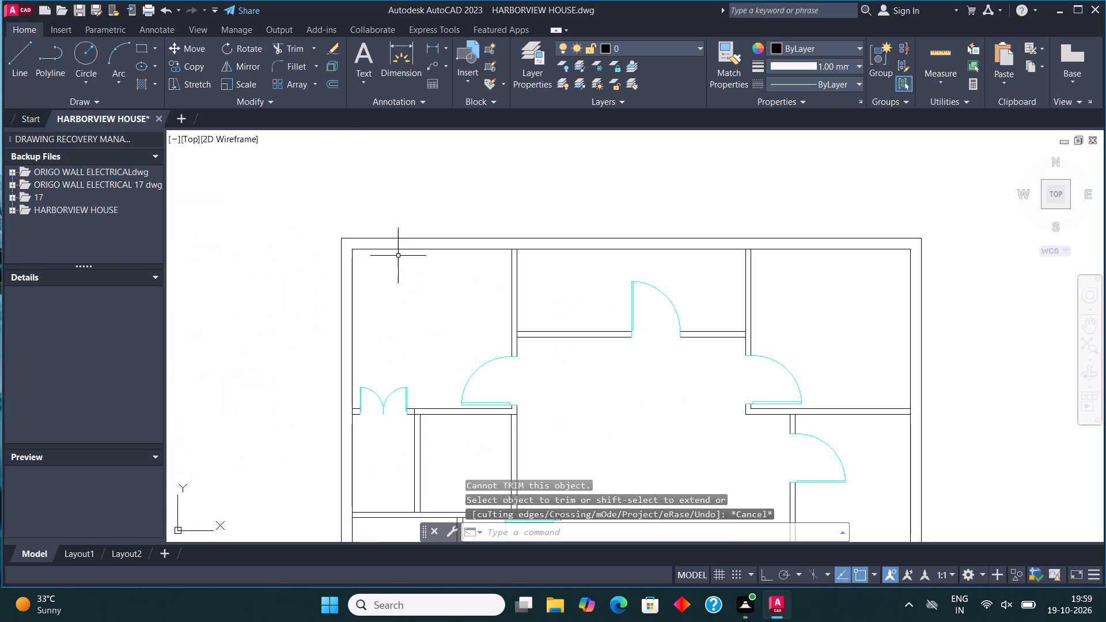
pyautogui.click(140, 48)
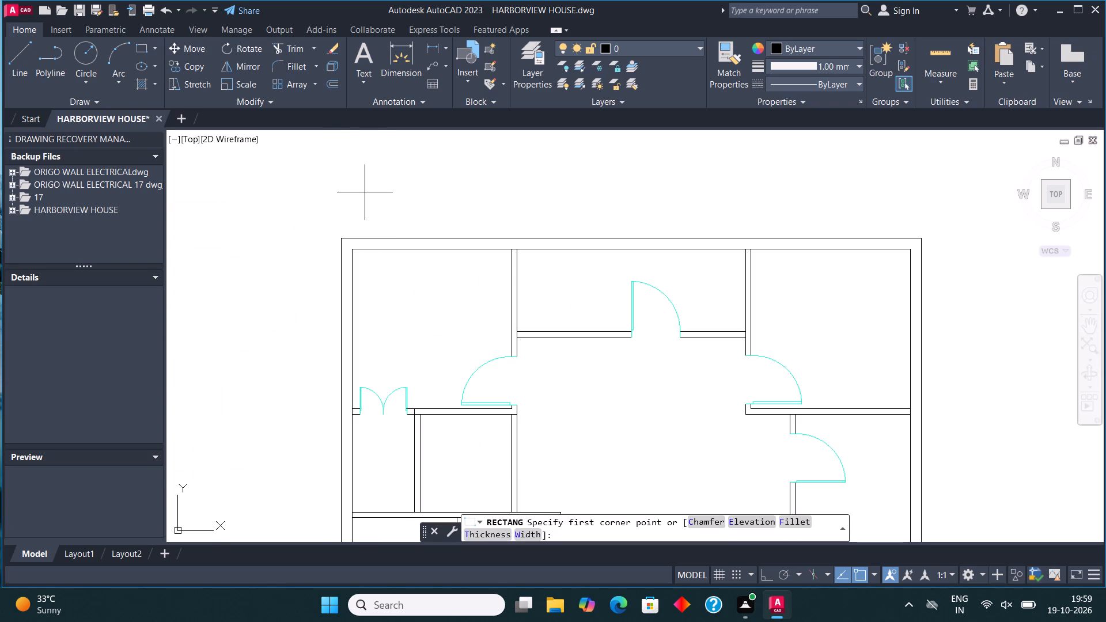
pyautogui.scroll(1, 402, 260)
pyautogui.click(377, 242)
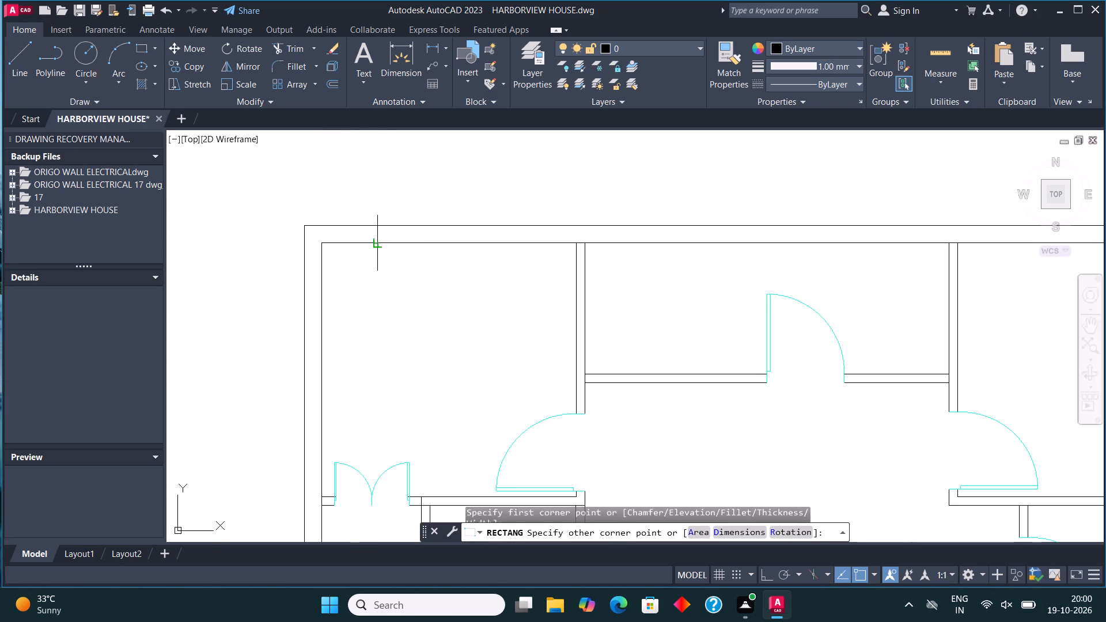
pyautogui.click(491, 389)
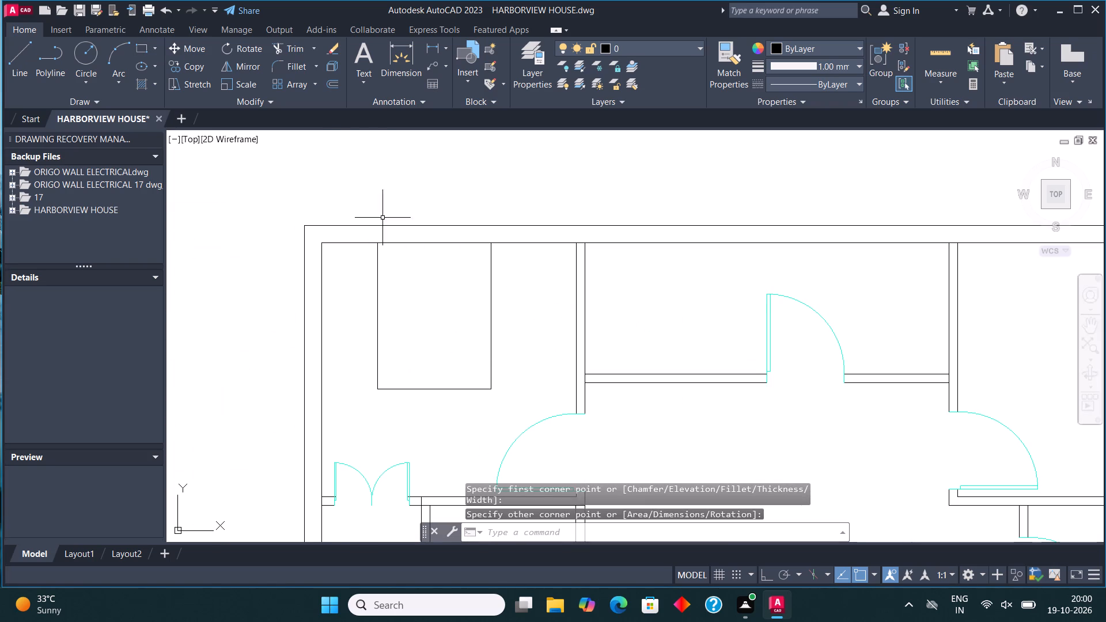
# Draw a small pillow rectangle inside the bed outline, near its upper-left corner.
pyautogui.click(141, 51)
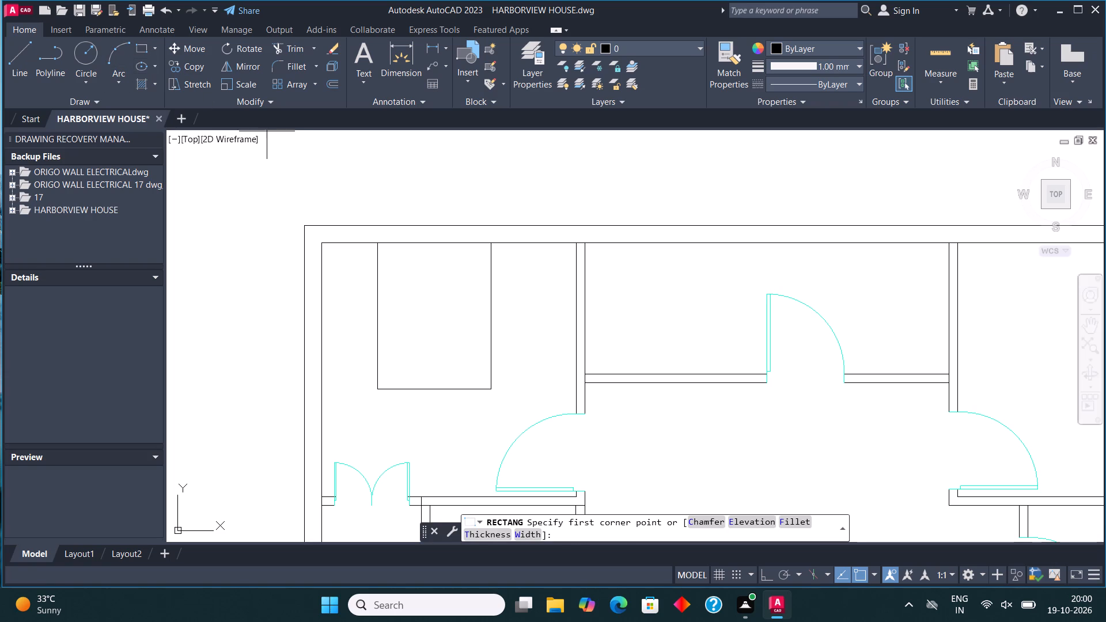
pyautogui.scroll(1, 437, 268)
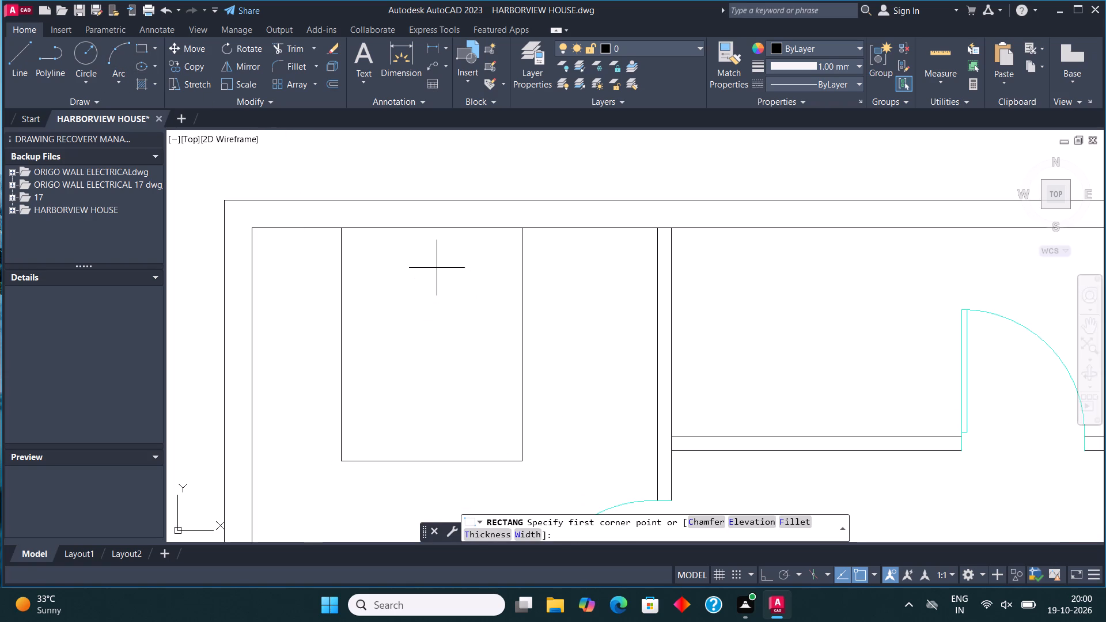
pyautogui.click(354, 242)
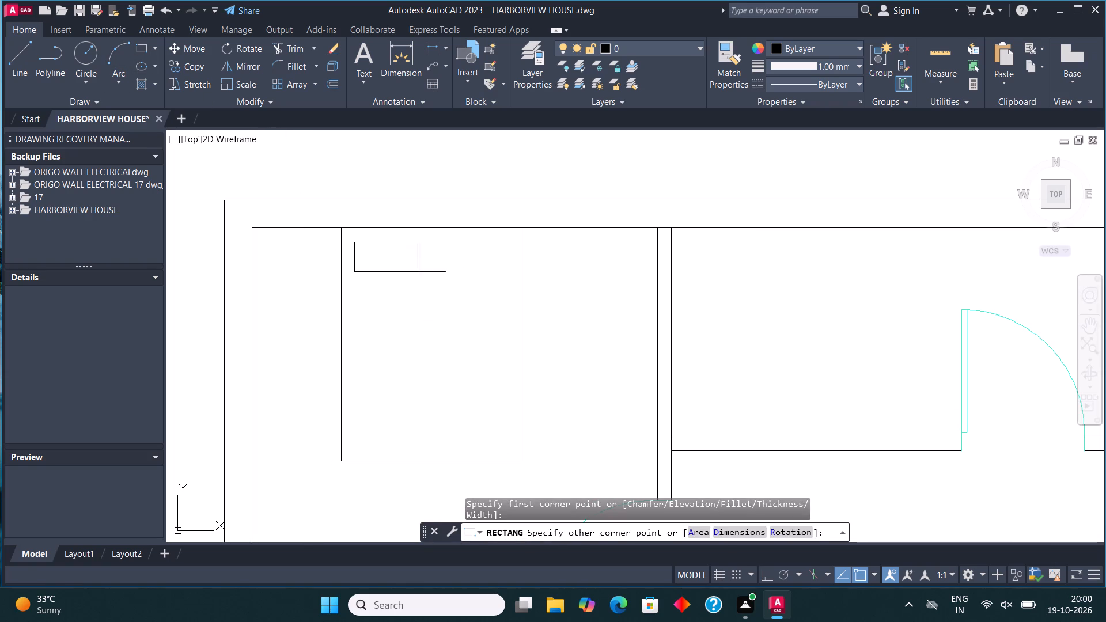
pyautogui.click(425, 283)
pyautogui.press('Escape')
# Copy the pillow rectangle about 2'-3" horizontally to the right with Ortho on, to form the second pillow.
pyautogui.click(415, 282)
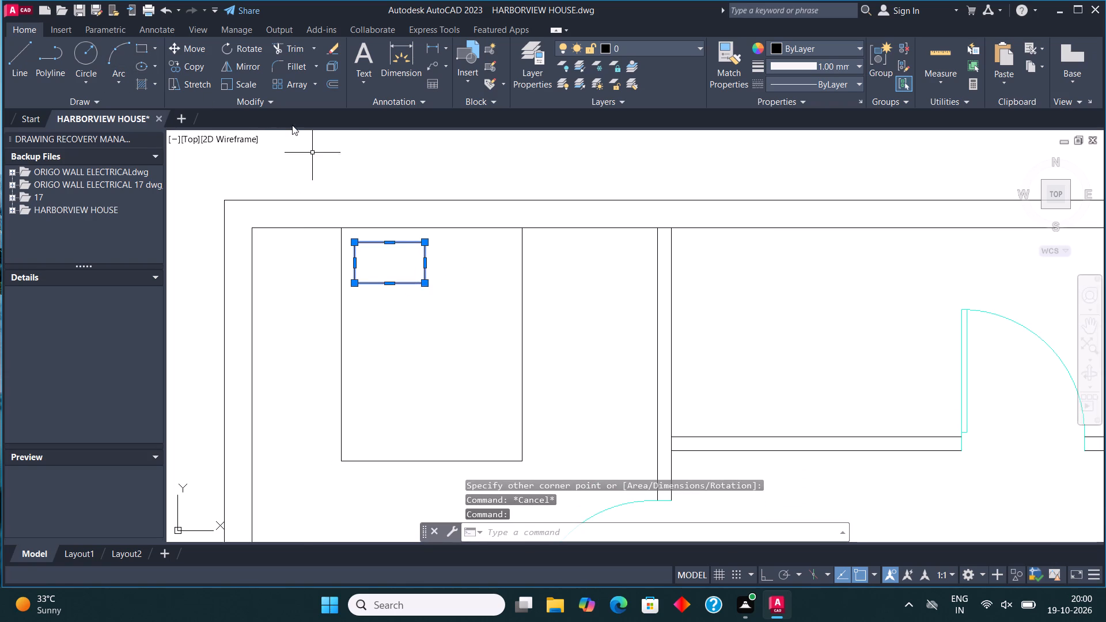
pyautogui.click(188, 66)
pyautogui.click(388, 260)
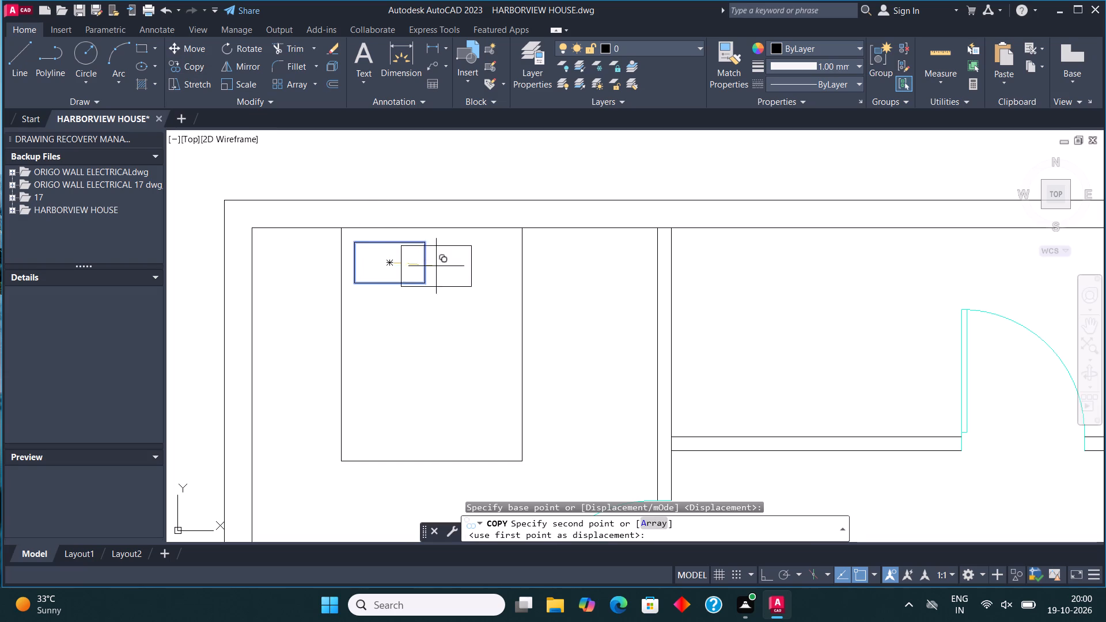
pyautogui.press('F8')
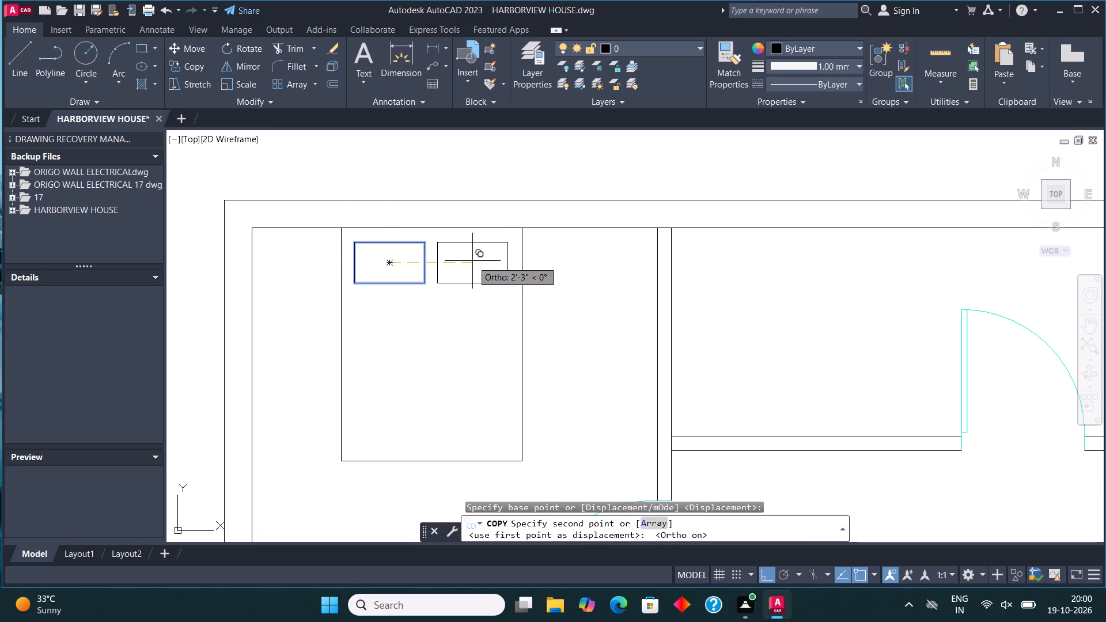
pyautogui.click(472, 261)
pyautogui.press('Escape')
# Draw a nightstand rectangle from the bed's upper-left corner along the wall, with a small circle at its centre.
pyautogui.click(140, 44)
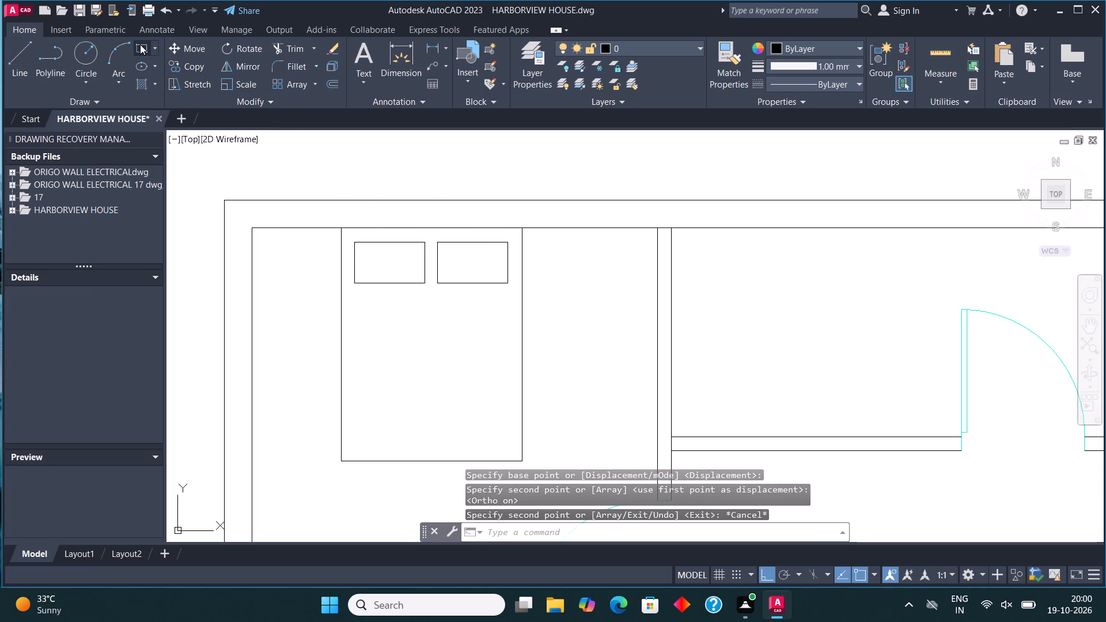
pyautogui.click(347, 230)
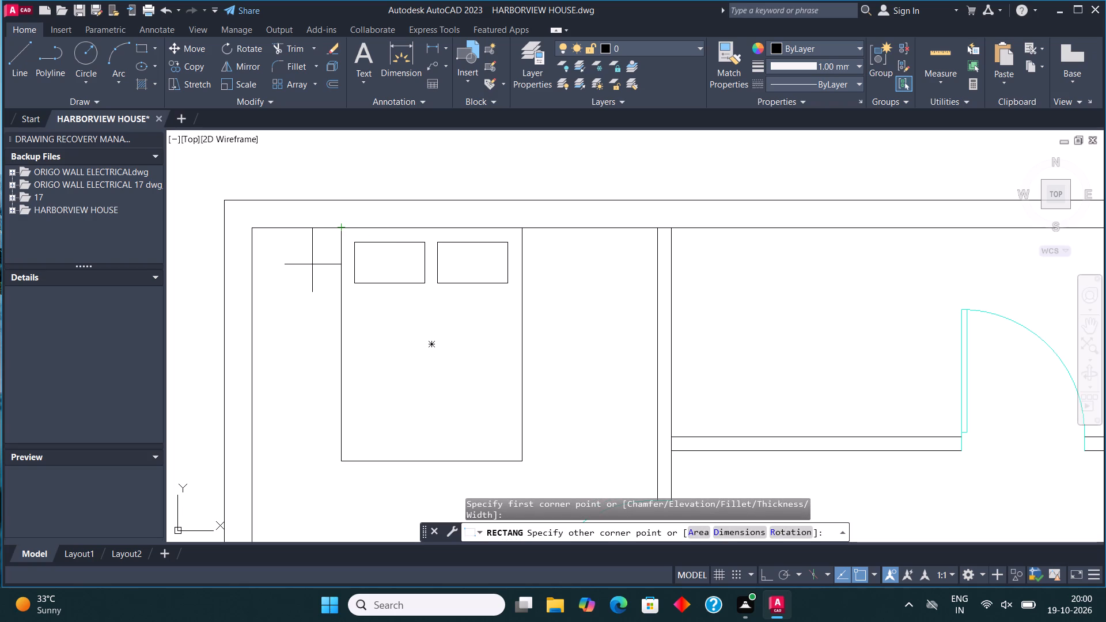
pyautogui.click(290, 274)
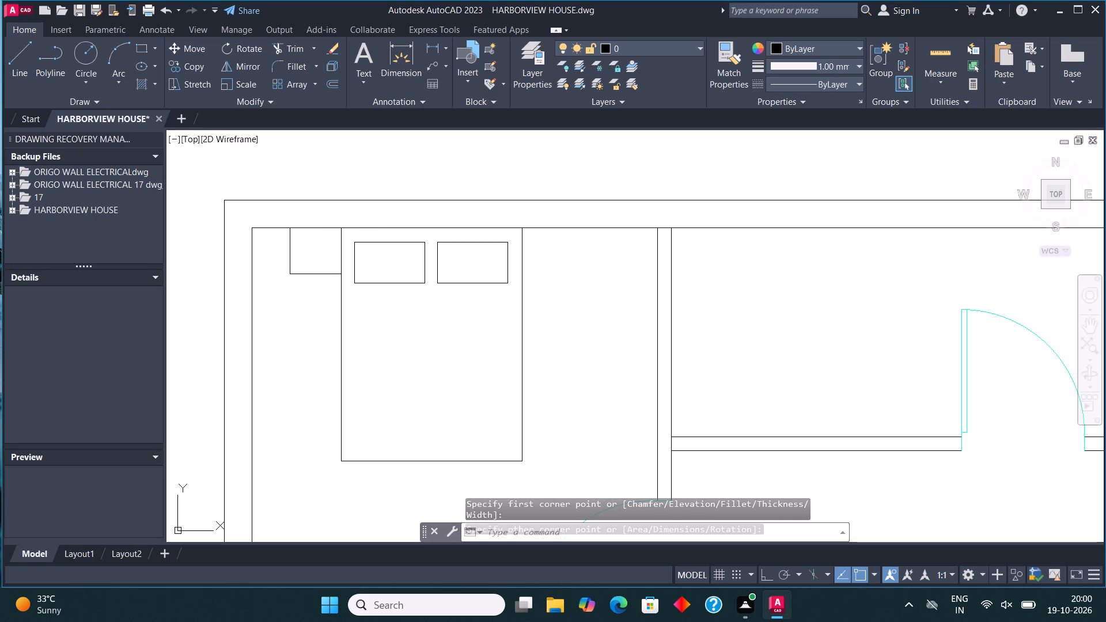
pyautogui.click(88, 51)
pyautogui.click(318, 248)
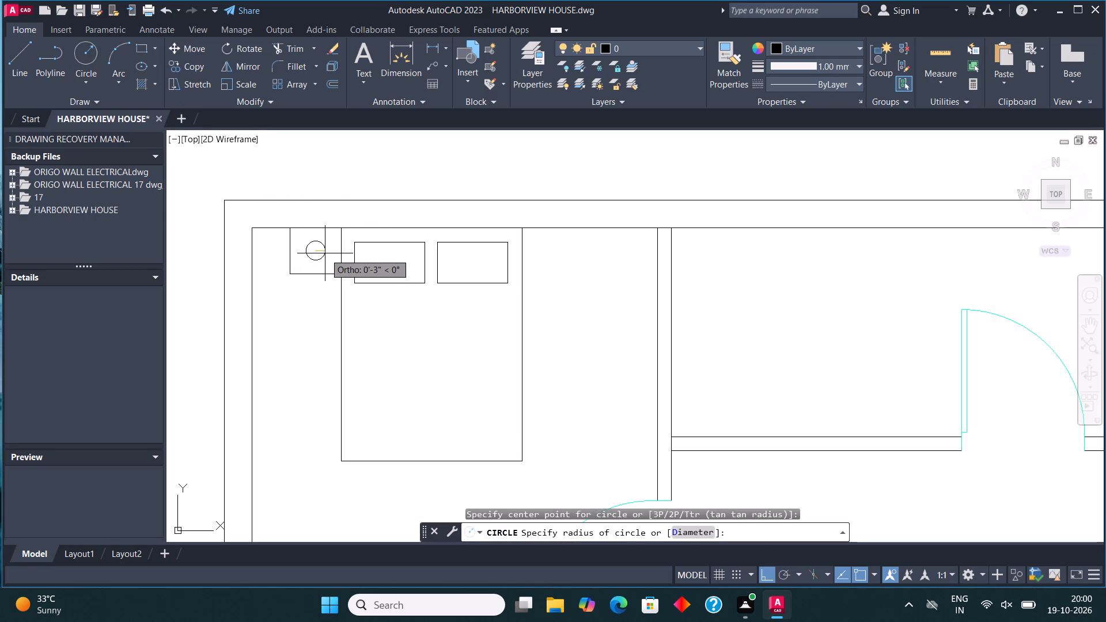
pyautogui.click(328, 257)
# Copy the nightstand and its circle to the other side of the bed, snapping to the bed's upper-right corner.
pyautogui.click(327, 283)
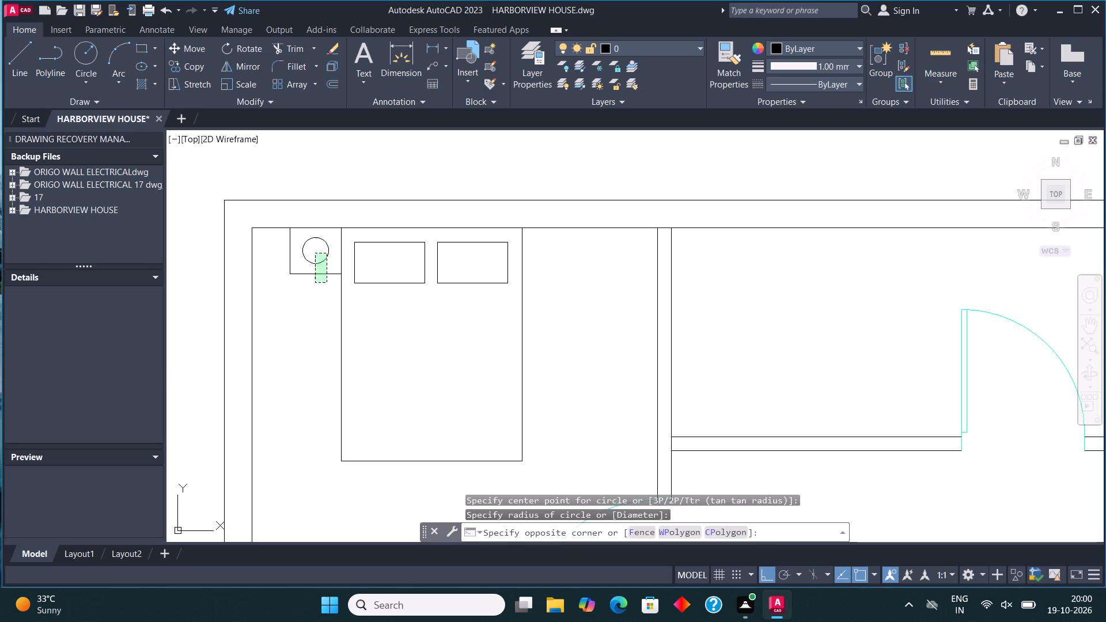
pyautogui.click(315, 253)
pyautogui.click(192, 68)
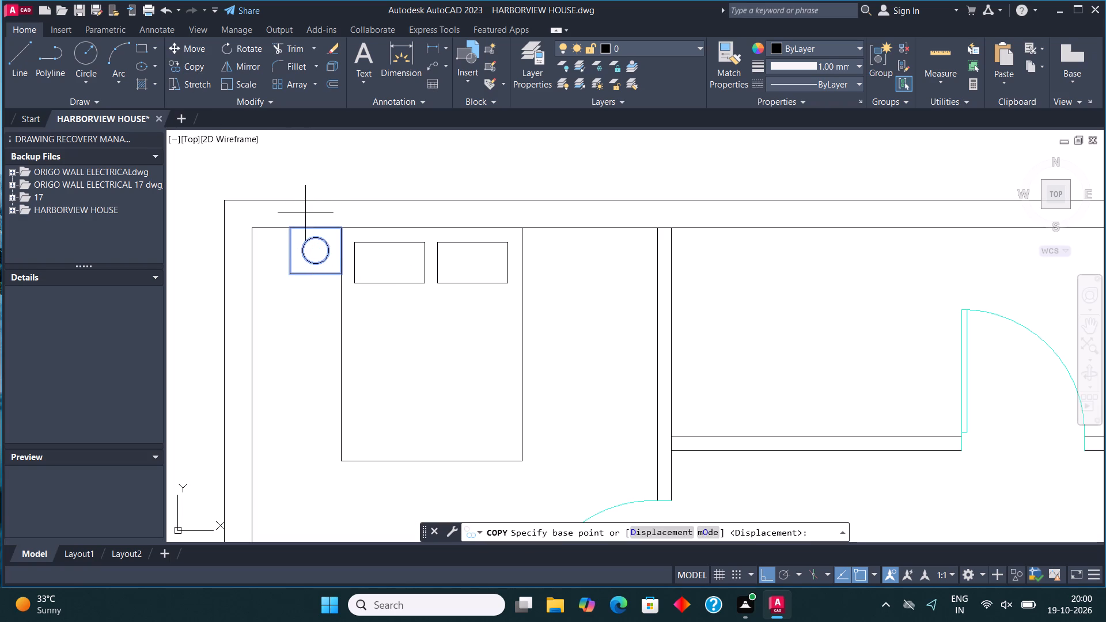
pyautogui.click(290, 227)
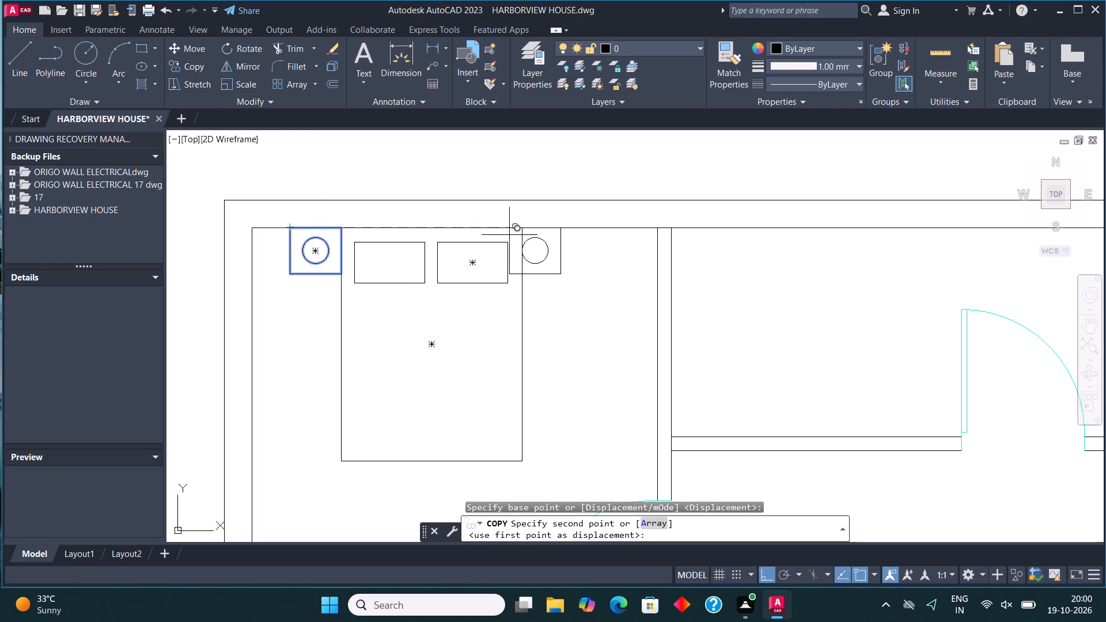
pyautogui.click(523, 233)
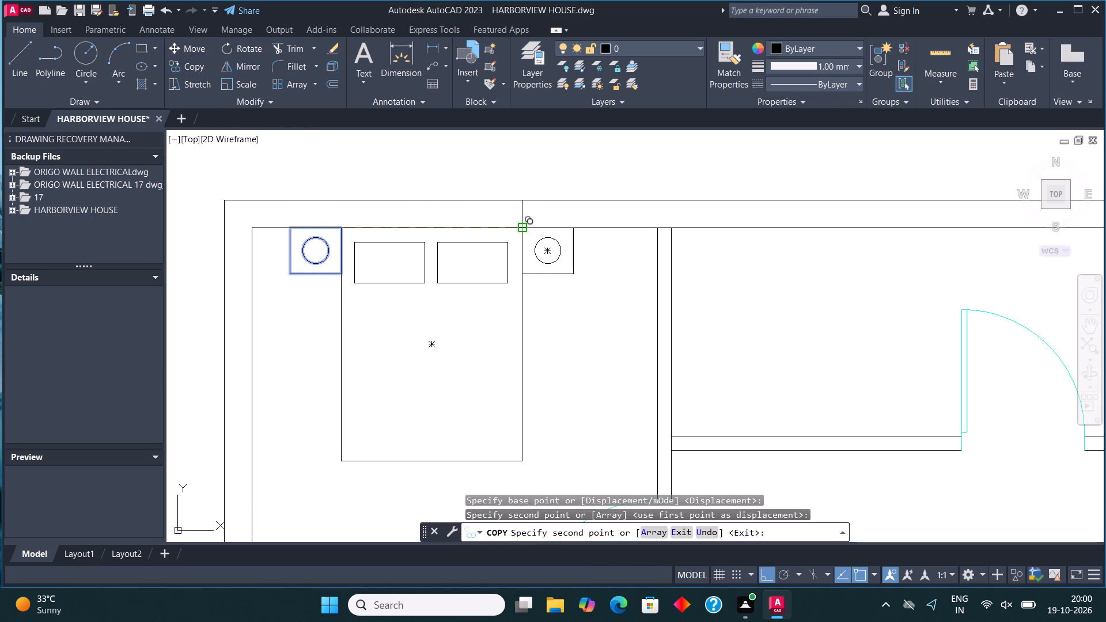
pyautogui.press('Escape')
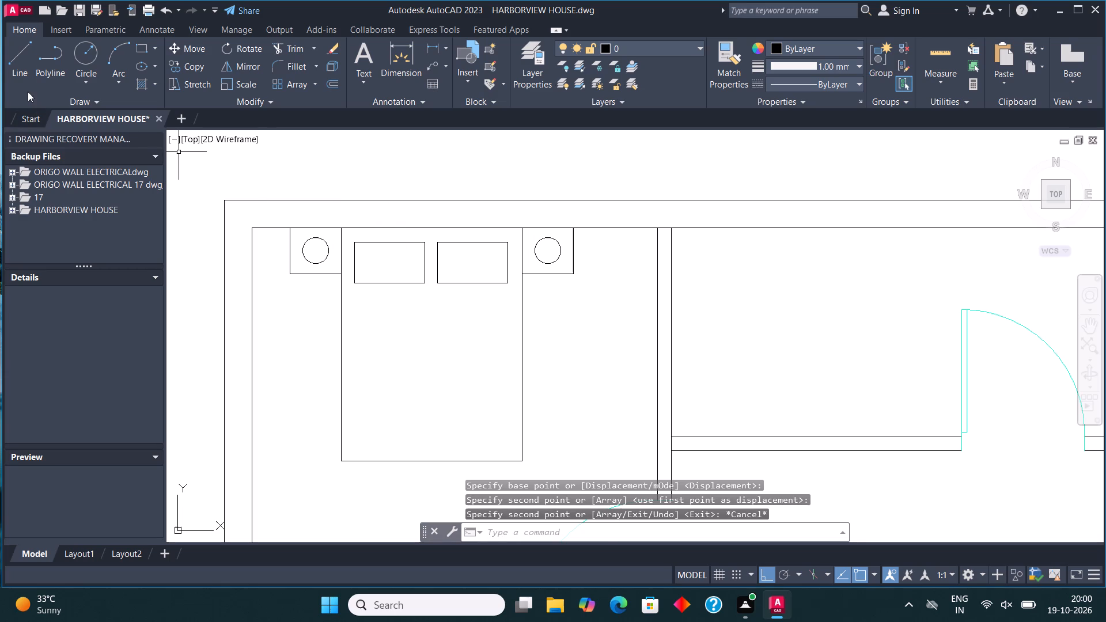
# Draw the blanket line across the bed below the pillows, ending in a triangular folded corner at the bed's right edge.
pyautogui.click(17, 58)
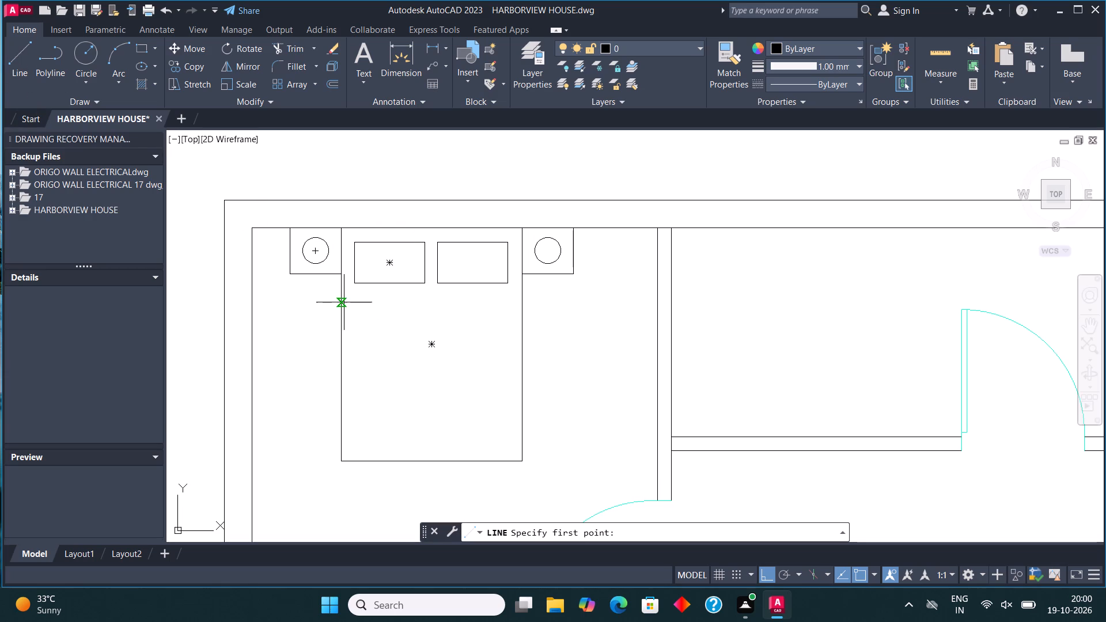
pyautogui.click(344, 302)
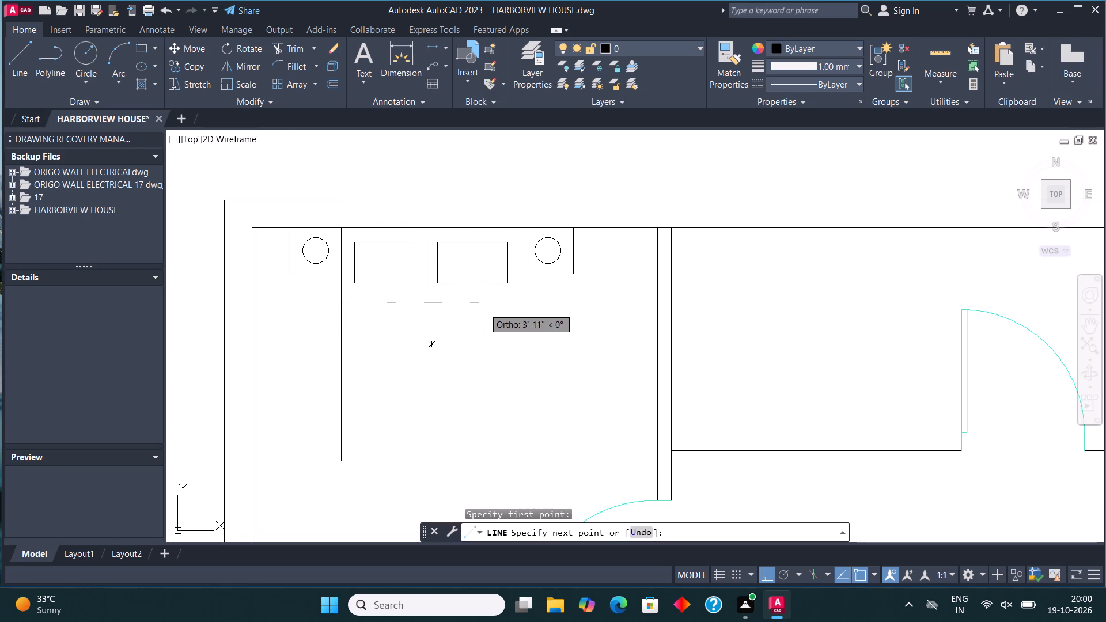
pyautogui.click(488, 307)
pyautogui.click(489, 338)
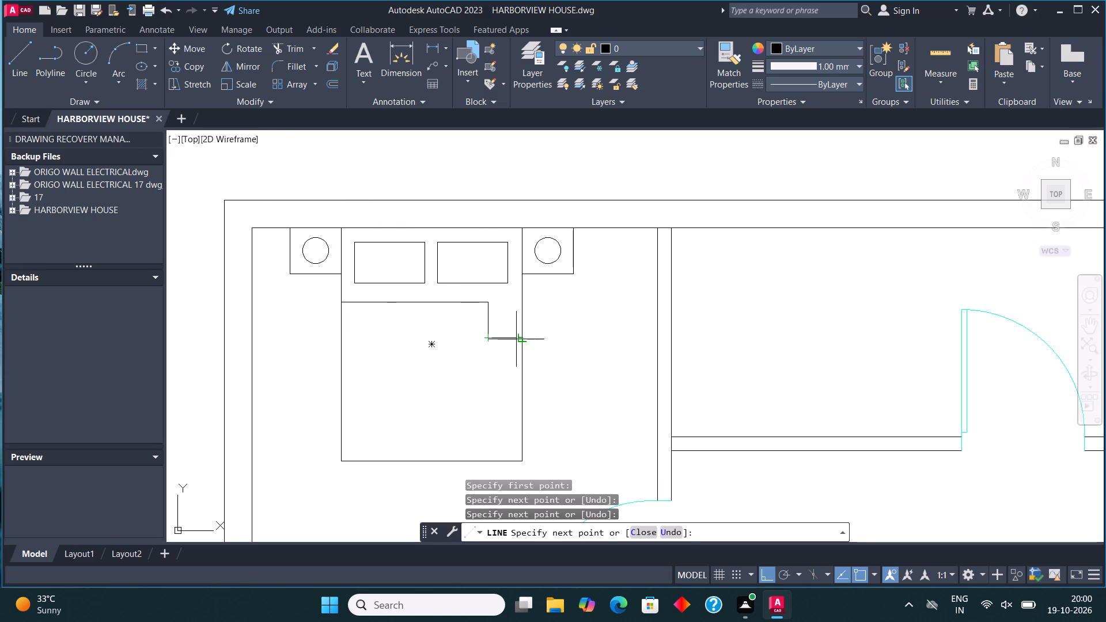
pyautogui.click(525, 341)
pyautogui.click(492, 307)
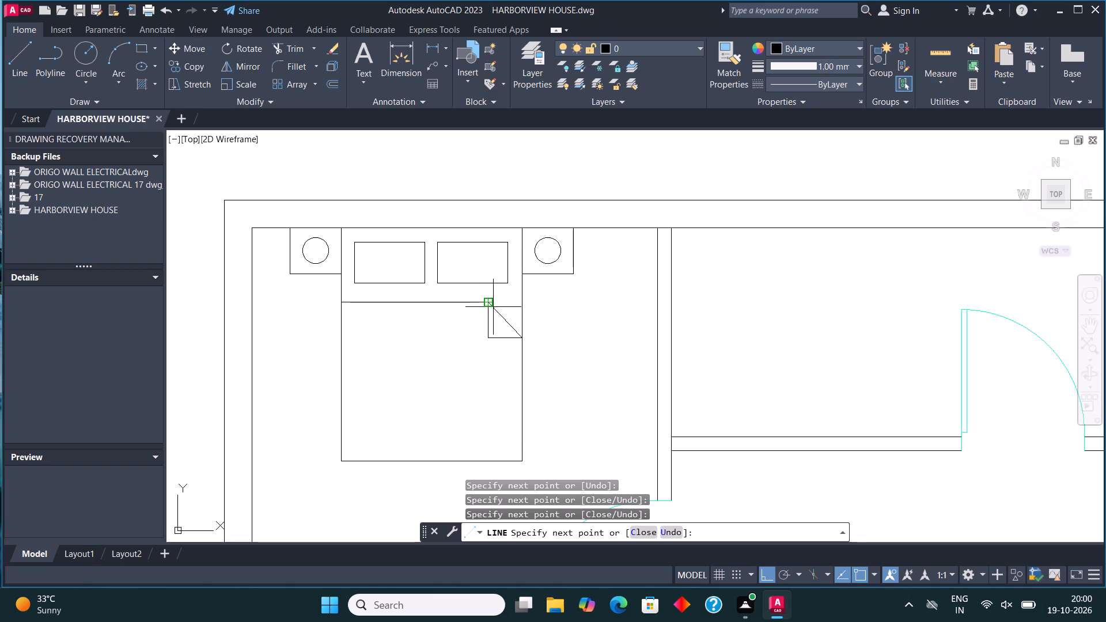
pyautogui.press('Escape')
# Copy the right-facing toilet from beside the first floor plan onto the left wall of the second floor's top-middle room.
pyautogui.scroll(-2, 460, 313)
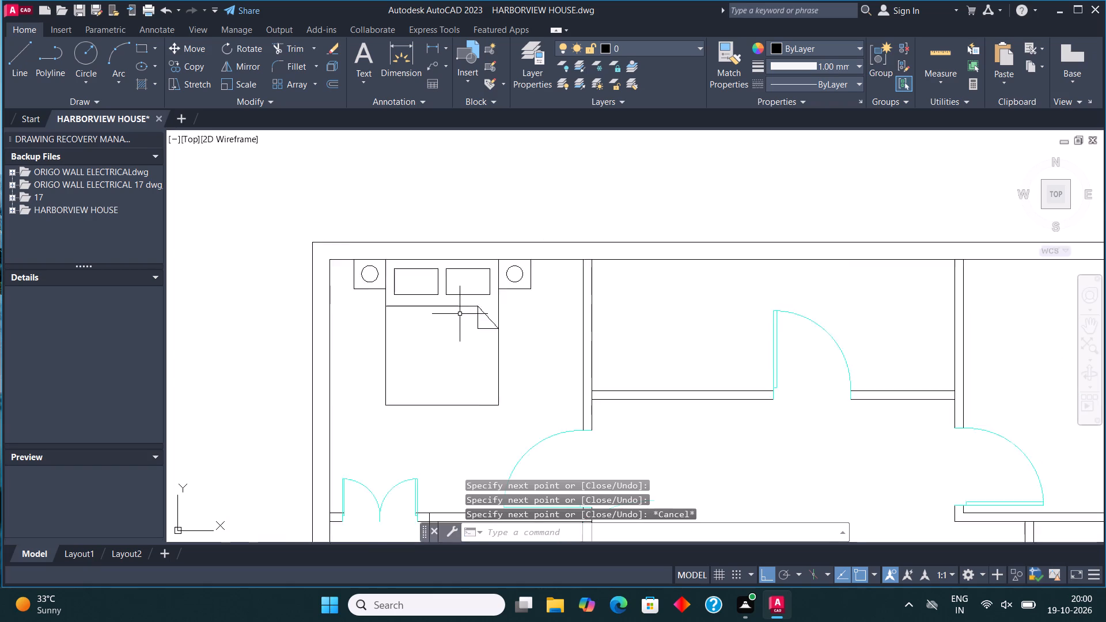
pyautogui.scroll(-4, 460, 314)
pyautogui.scroll(1, 290, 335)
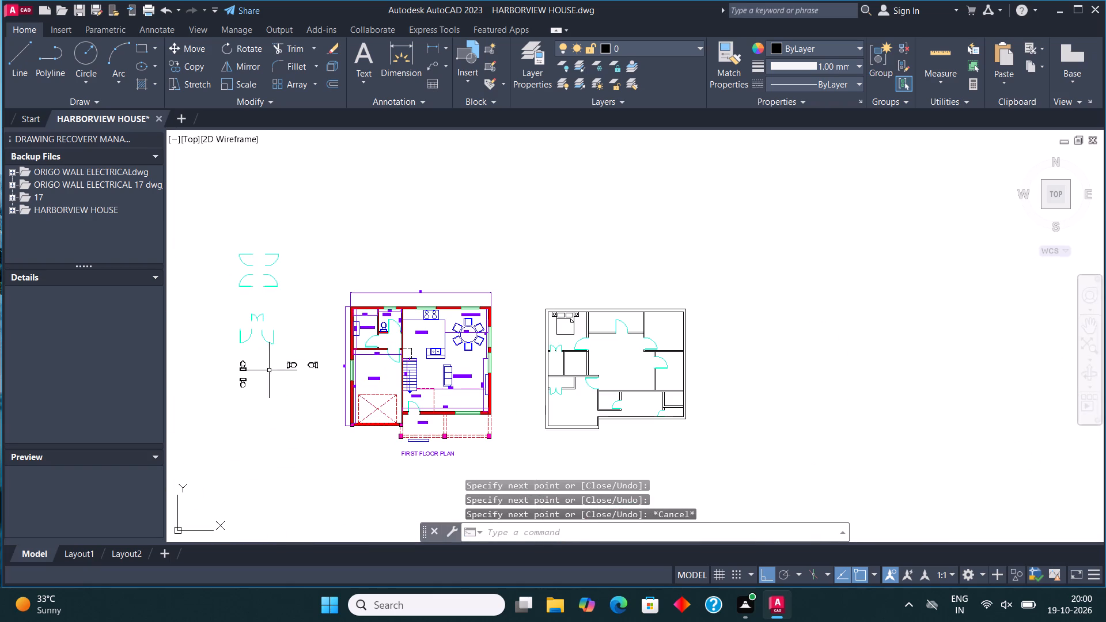
pyautogui.scroll(2, 278, 373)
pyautogui.scroll(2, 339, 370)
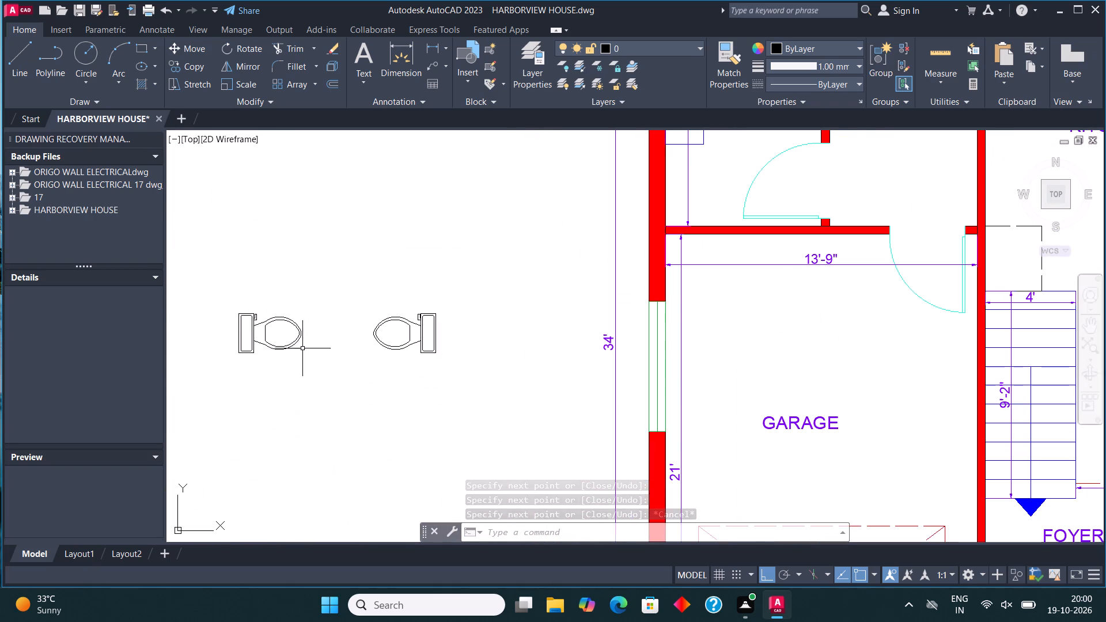
pyautogui.click(274, 329)
pyautogui.click(260, 314)
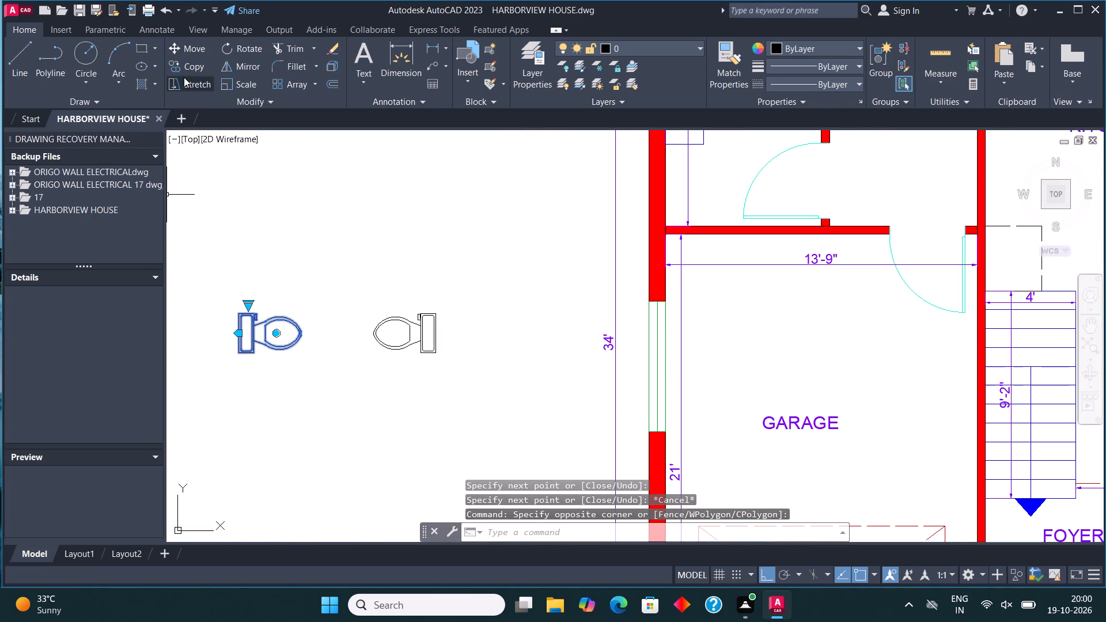
pyautogui.click(182, 66)
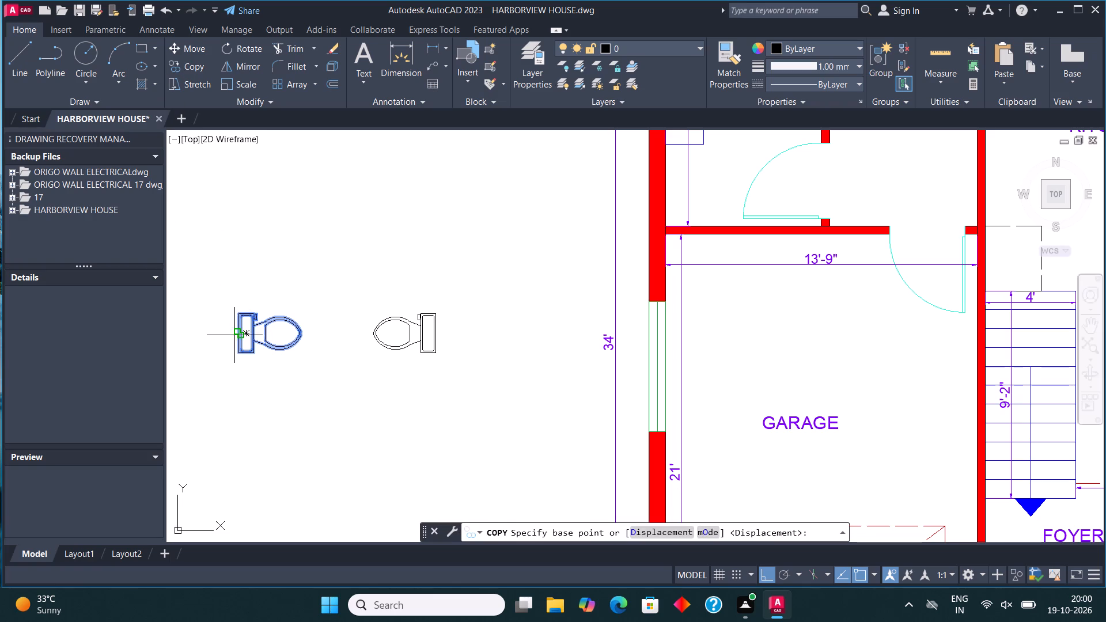
pyautogui.click(234, 334)
pyautogui.scroll(-3, 226, 277)
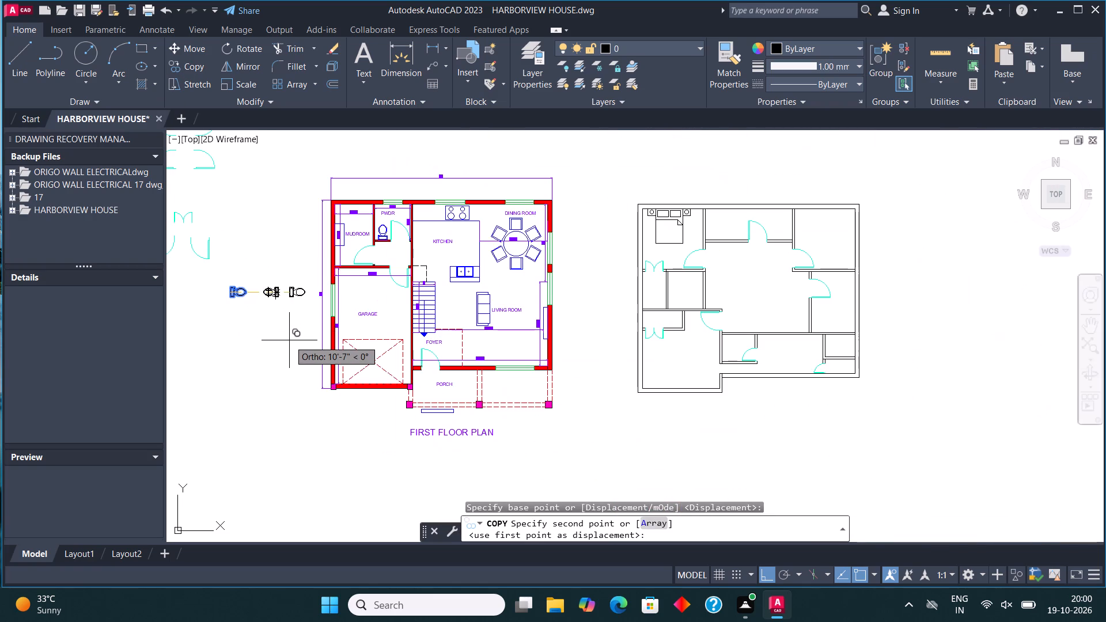
pyautogui.press('F8')
pyautogui.scroll(-1, 294, 341)
pyautogui.moveTo(555, 319); pyautogui.dragTo(431, 344, button='middle')
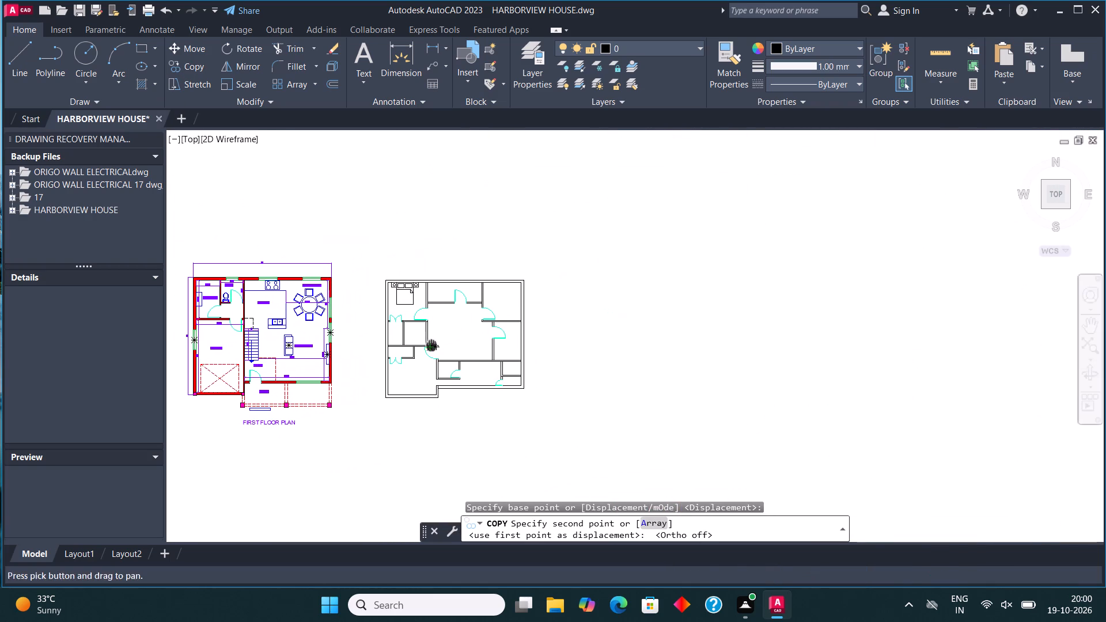
pyautogui.scroll(4, 421, 302)
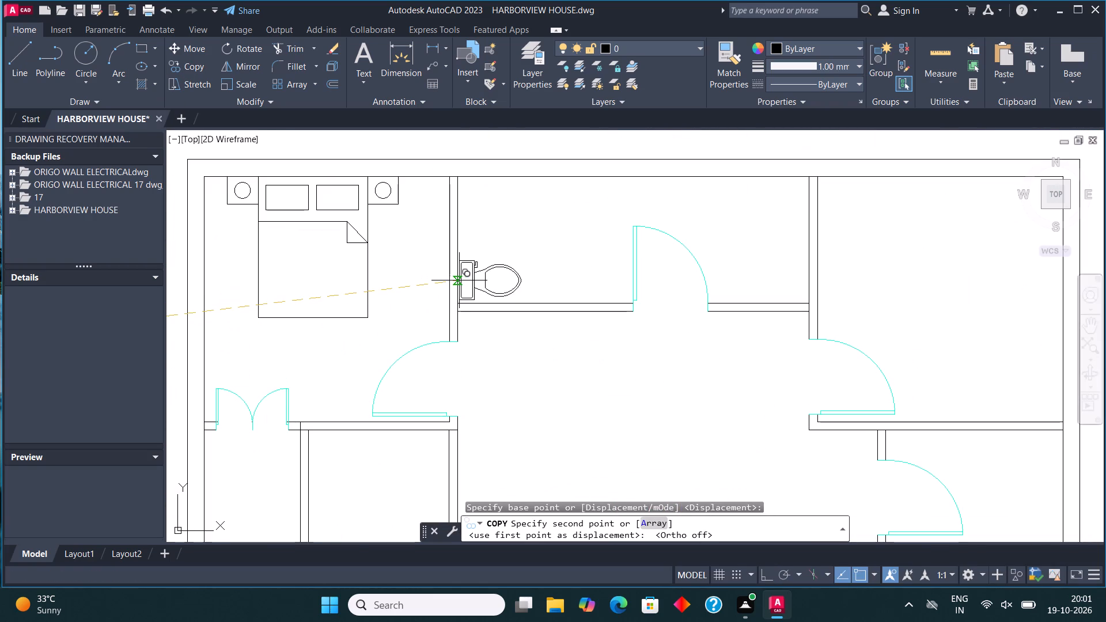
pyautogui.click(459, 280)
pyautogui.press('Escape')
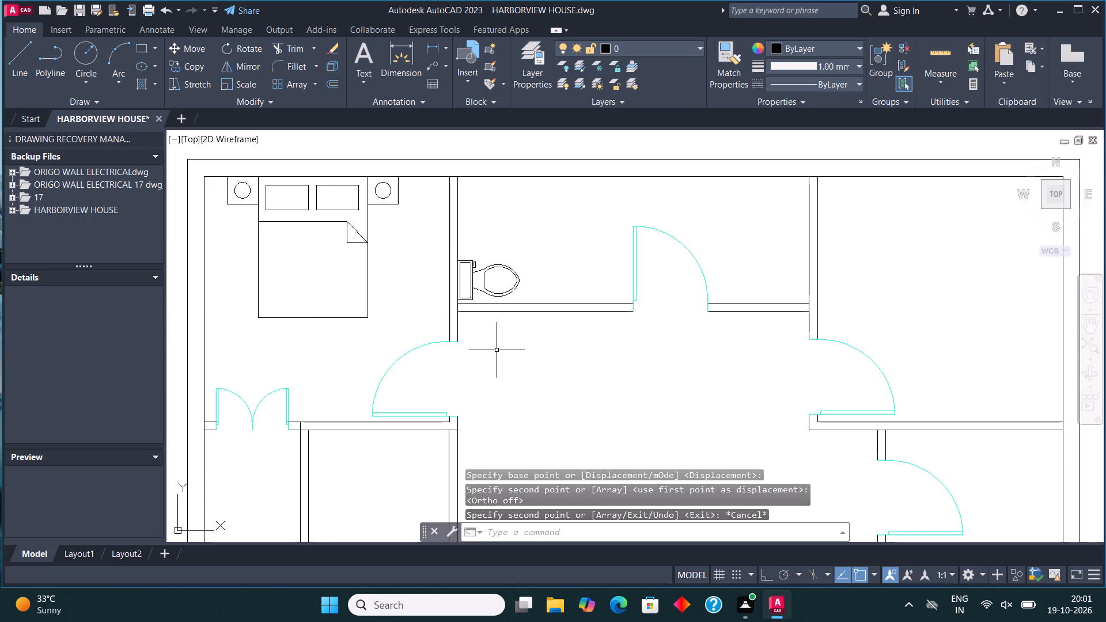
# Draw an upright counter rectangle in the upper-left corner of the top-middle room, above the toilet.
pyautogui.scroll(-3, 497, 351)
pyautogui.moveTo(499, 354); pyautogui.dragTo(608, 339, button='middle')
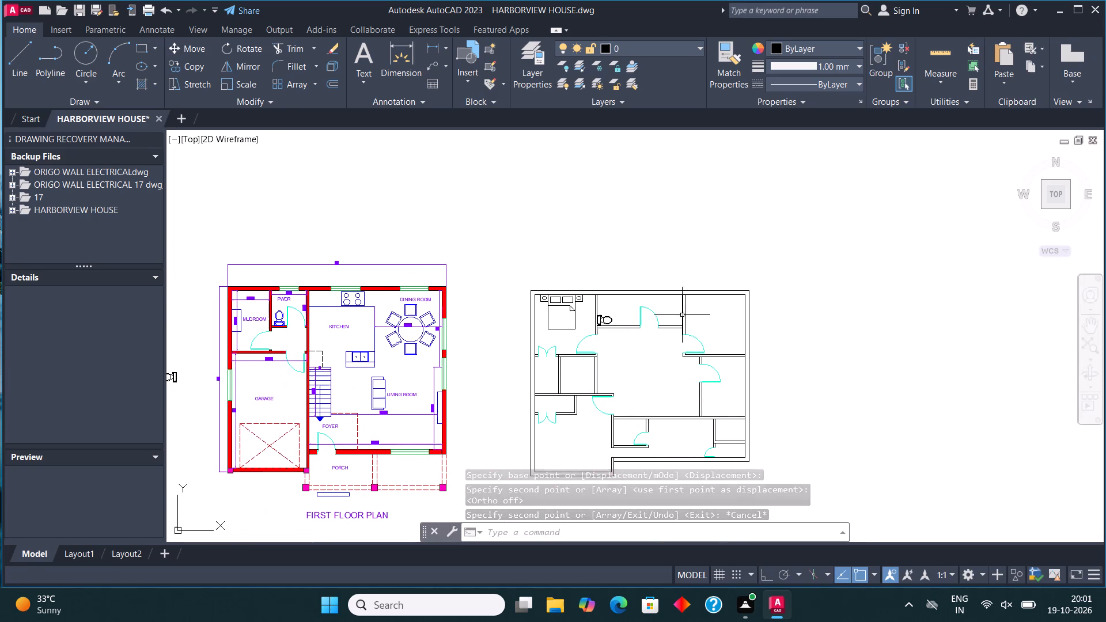
pyautogui.scroll(2, 666, 317)
pyautogui.scroll(2, 473, 320)
pyautogui.moveTo(494, 310); pyautogui.dragTo(377, 368, button='middle')
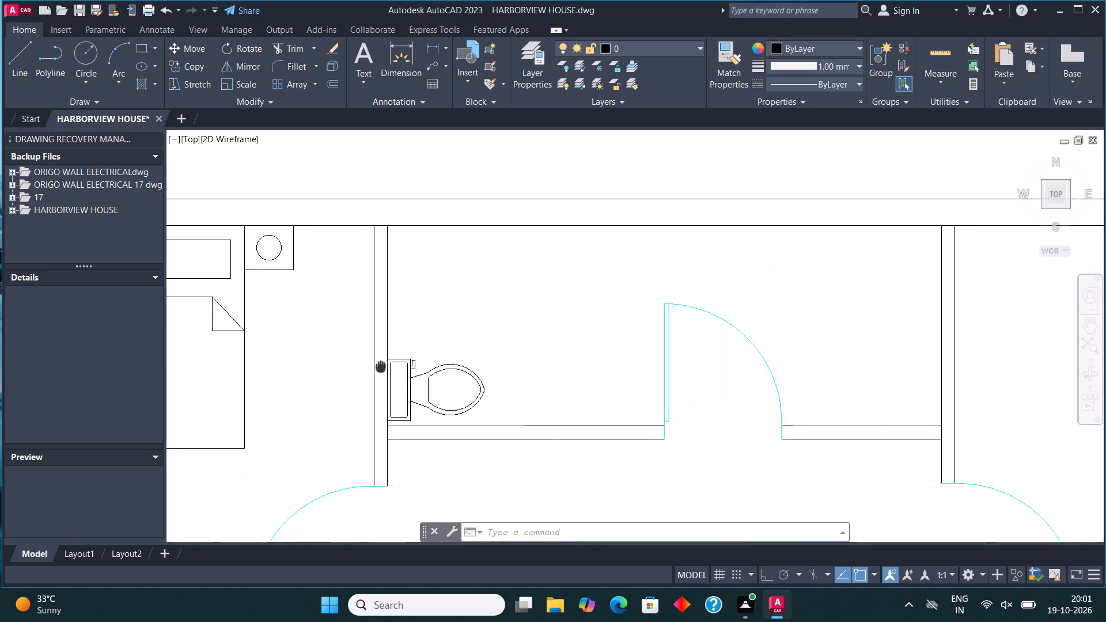
pyautogui.moveTo(377, 368); pyautogui.dragTo(376, 368, button='middle')
pyautogui.scroll(1, 373, 366)
pyautogui.click(138, 48)
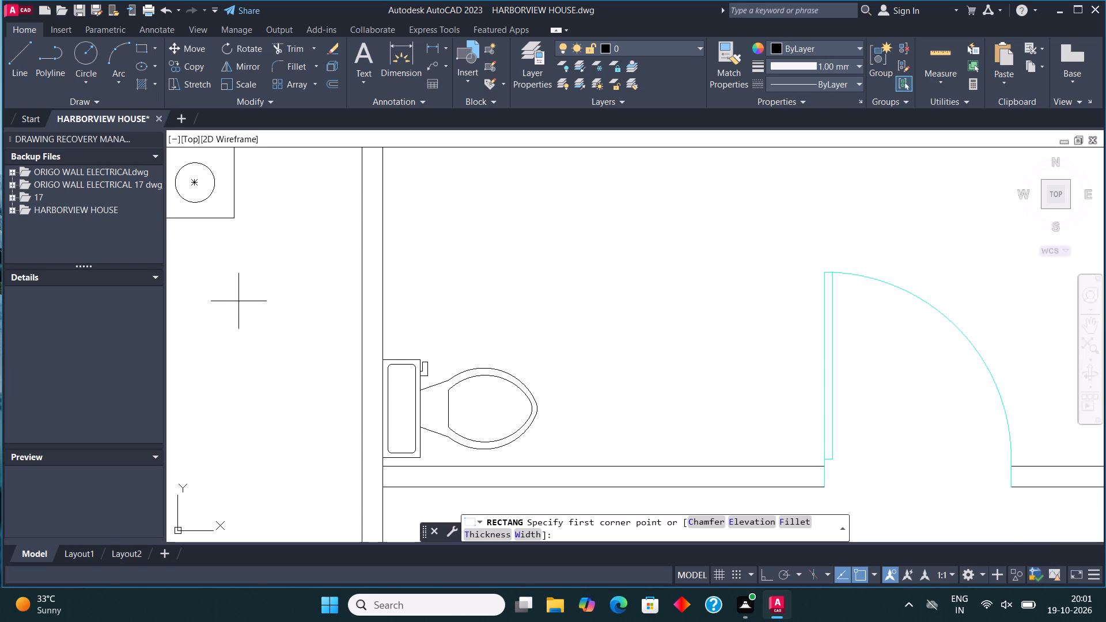
pyautogui.scroll(-1, 255, 313)
pyautogui.click(339, 305)
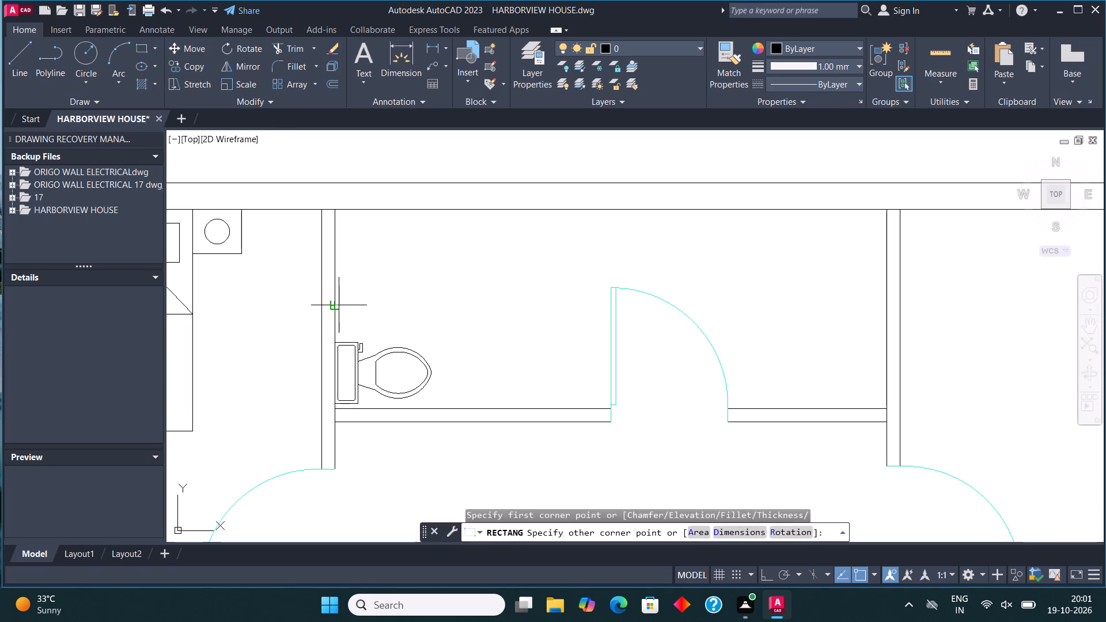
pyautogui.click(400, 209)
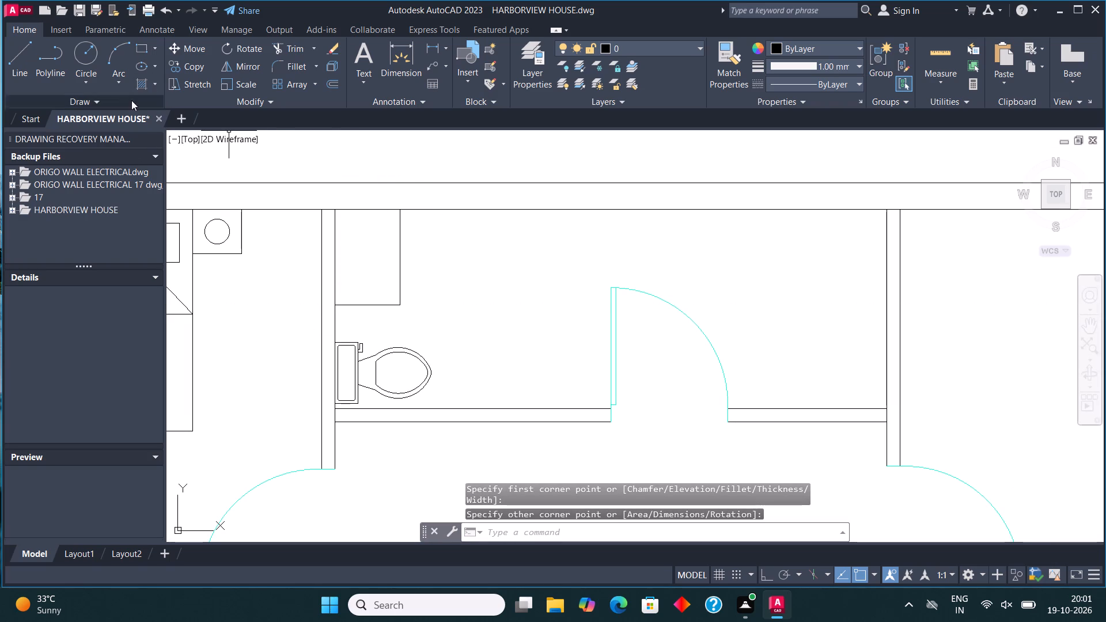
# Draw an upright ellipse for the washbasin over the counter rectangle in the top-middle bathroom.
pyautogui.click(142, 68)
pyautogui.click(363, 283)
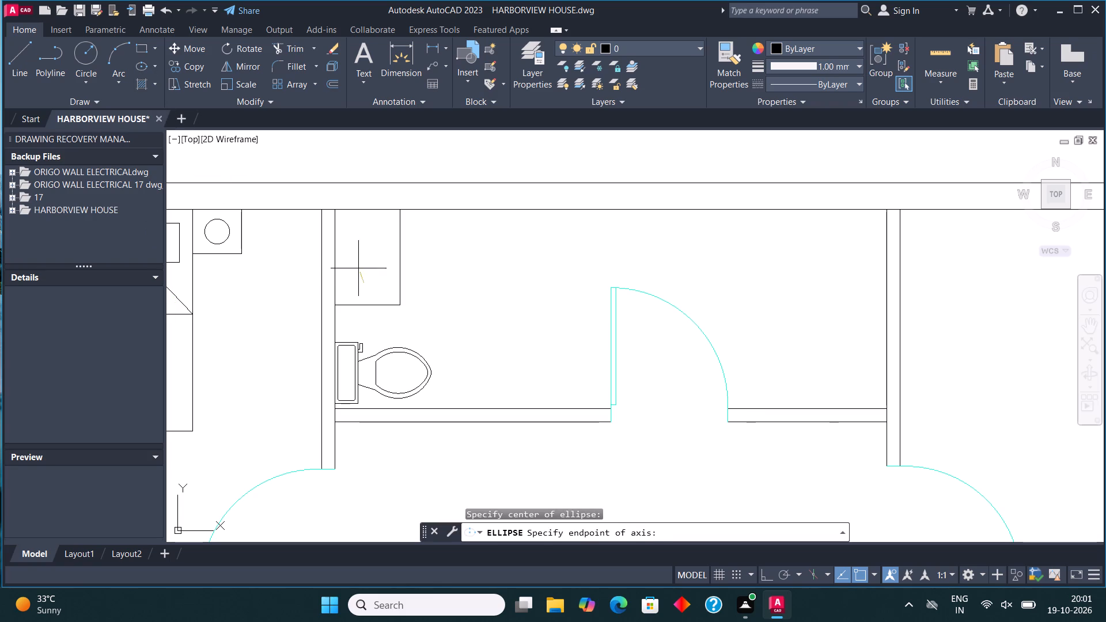
pyautogui.click(363, 235)
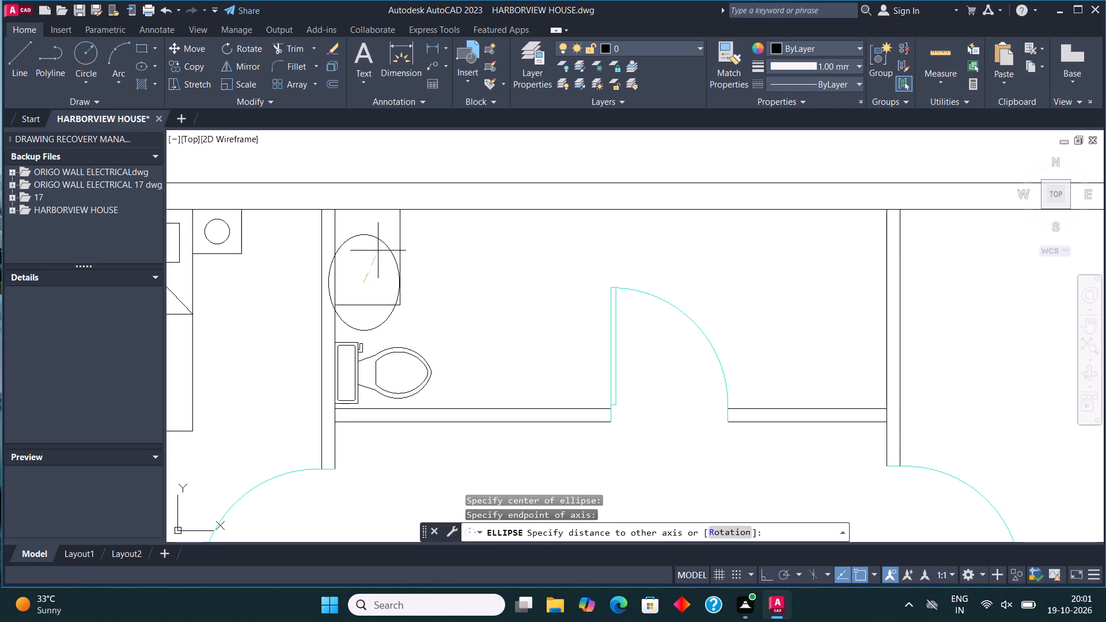
pyautogui.click(382, 261)
# Shorten and narrow the basin ellipse so that it is small enough to fit within the counter.
pyautogui.click(373, 327)
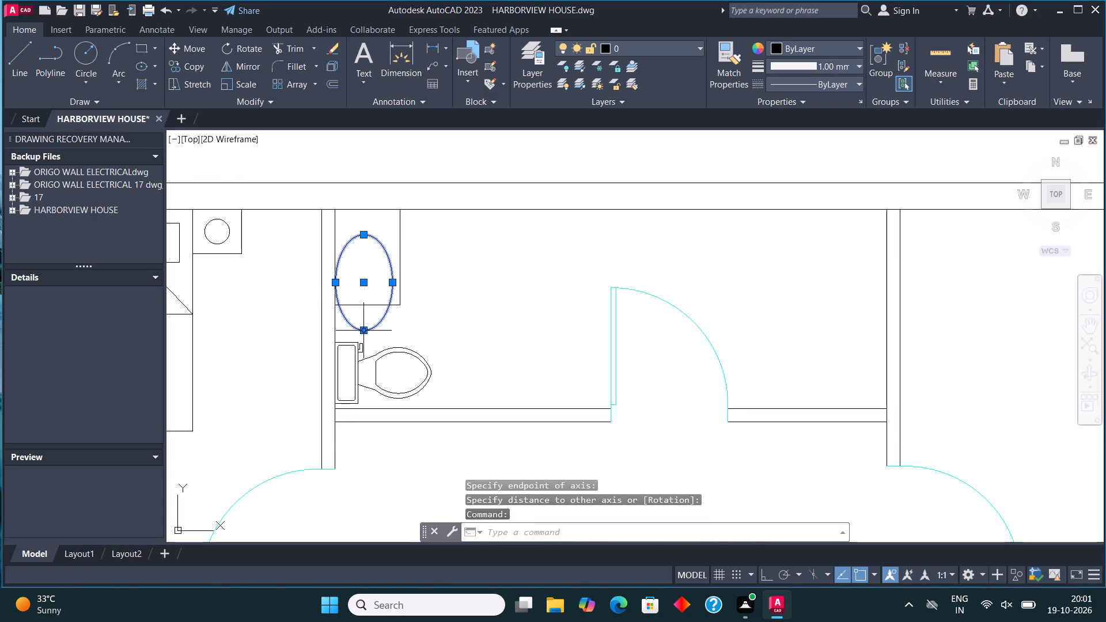
pyautogui.click(362, 331)
pyautogui.click(359, 313)
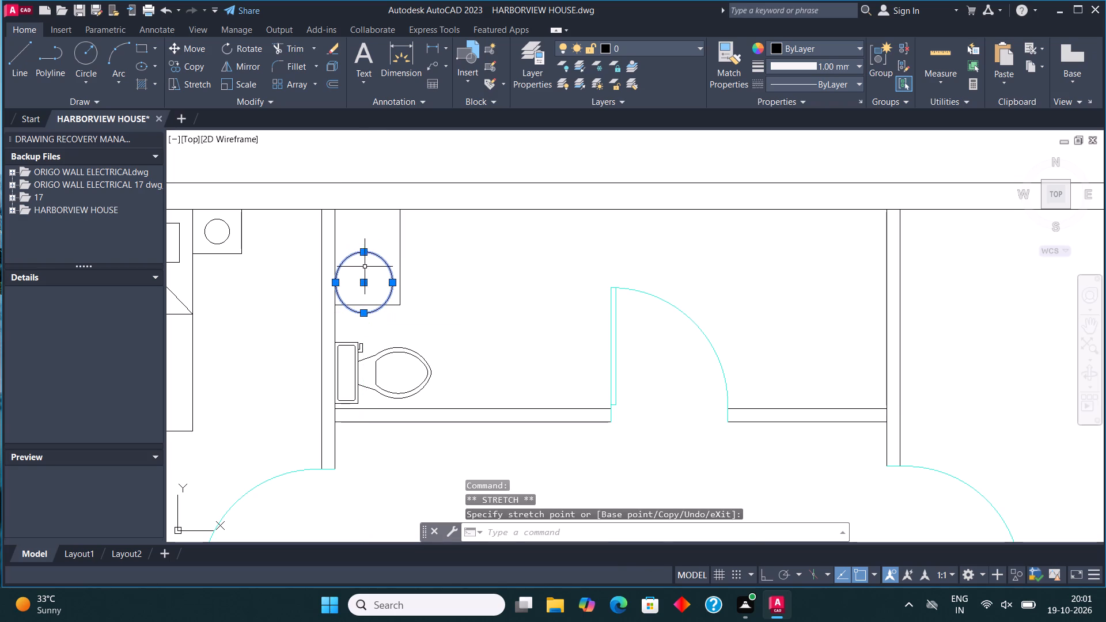
pyautogui.click(391, 285)
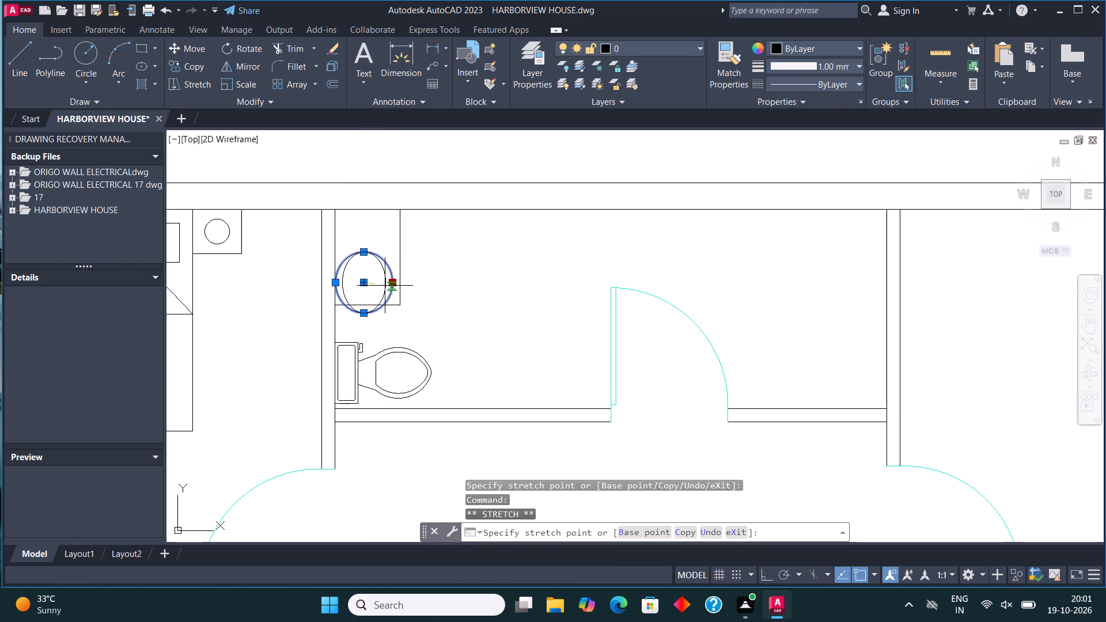
pyautogui.click(385, 286)
pyautogui.click(392, 281)
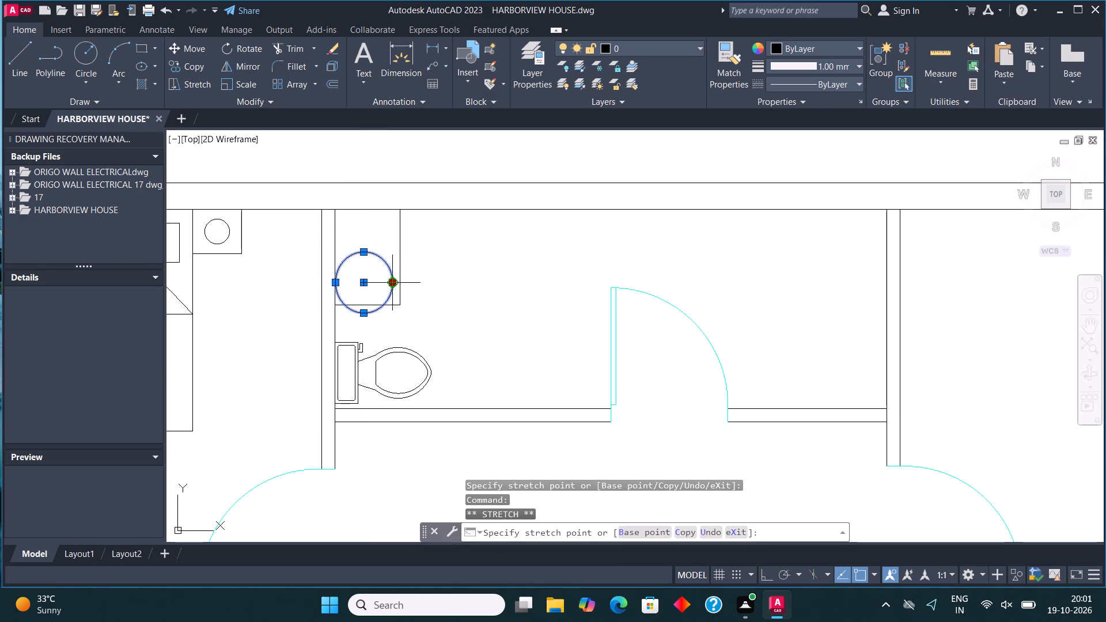
pyautogui.click(382, 282)
# Move the resized basin ellipse up into the middle of the counter rectangle above the toilet.
pyautogui.click(366, 283)
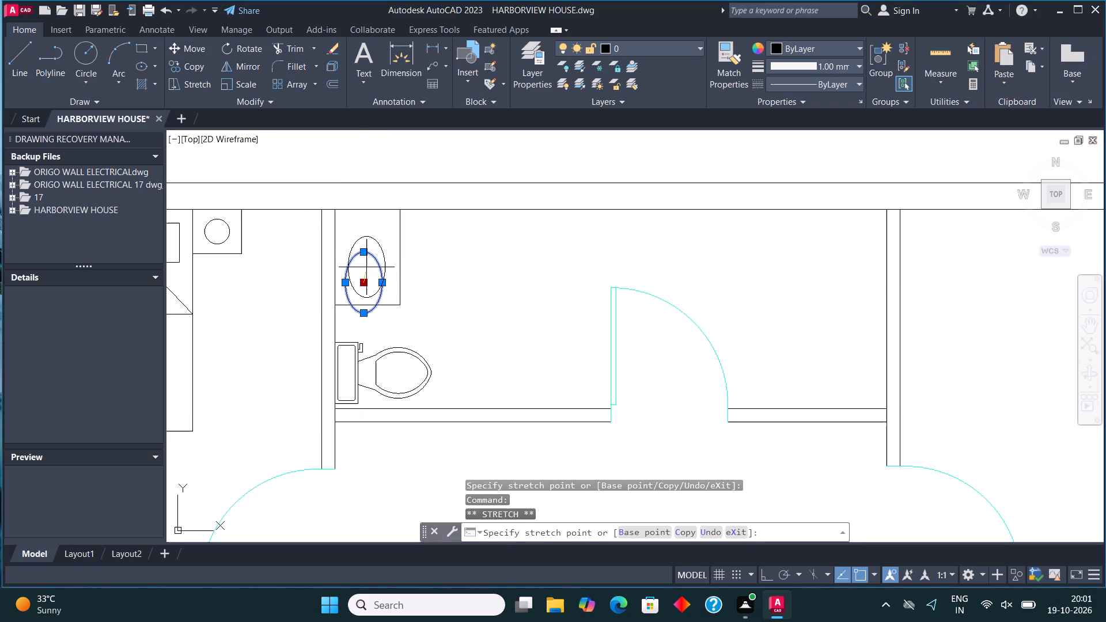
pyautogui.click(366, 261)
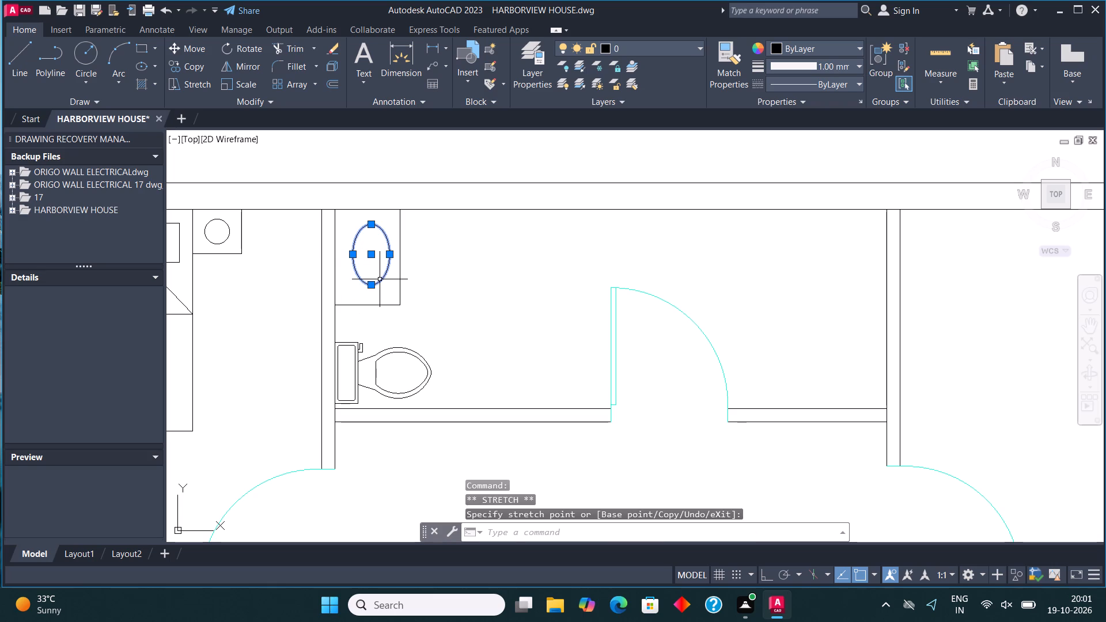
pyautogui.press('Escape')
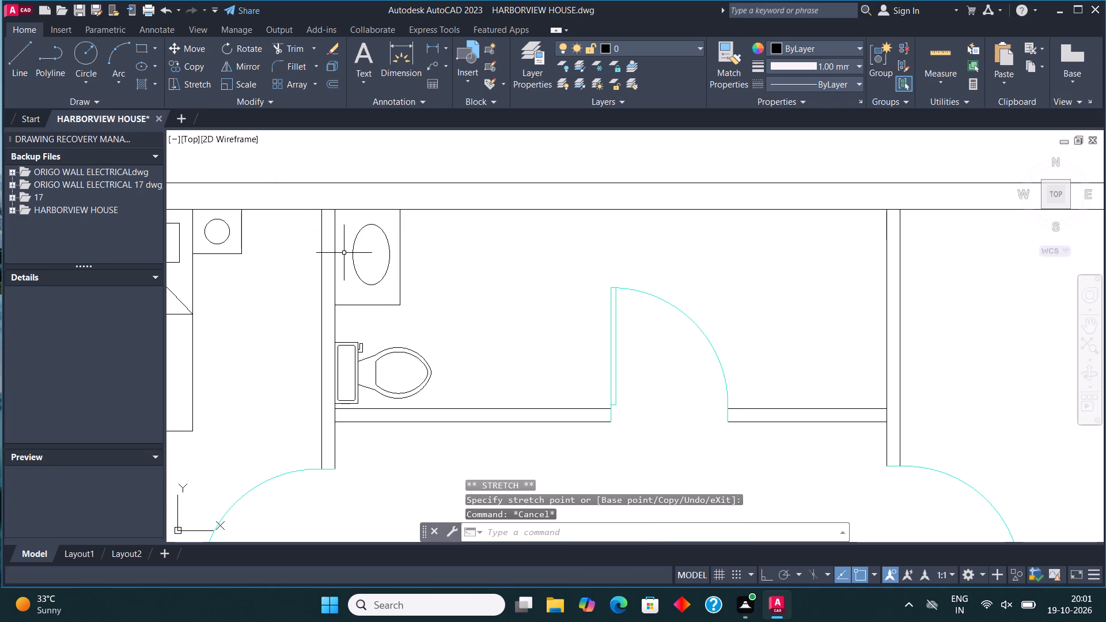
pyautogui.click(352, 259)
pyautogui.scroll(2, 357, 257)
pyautogui.click(395, 249)
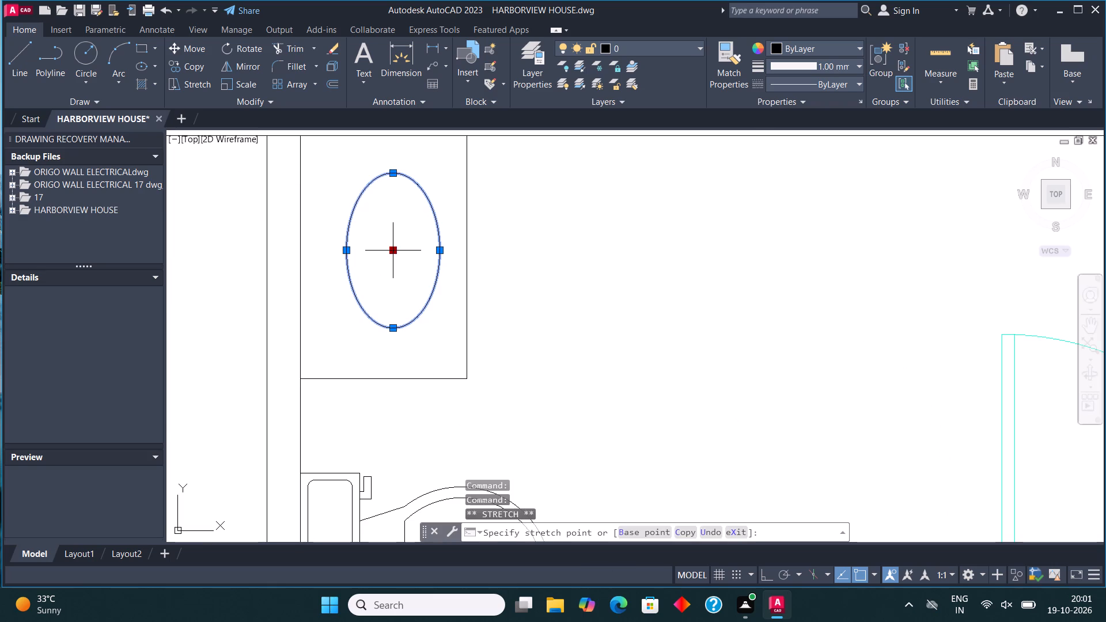
pyautogui.click(380, 251)
pyautogui.scroll(-3, 383, 273)
pyautogui.press('Escape')
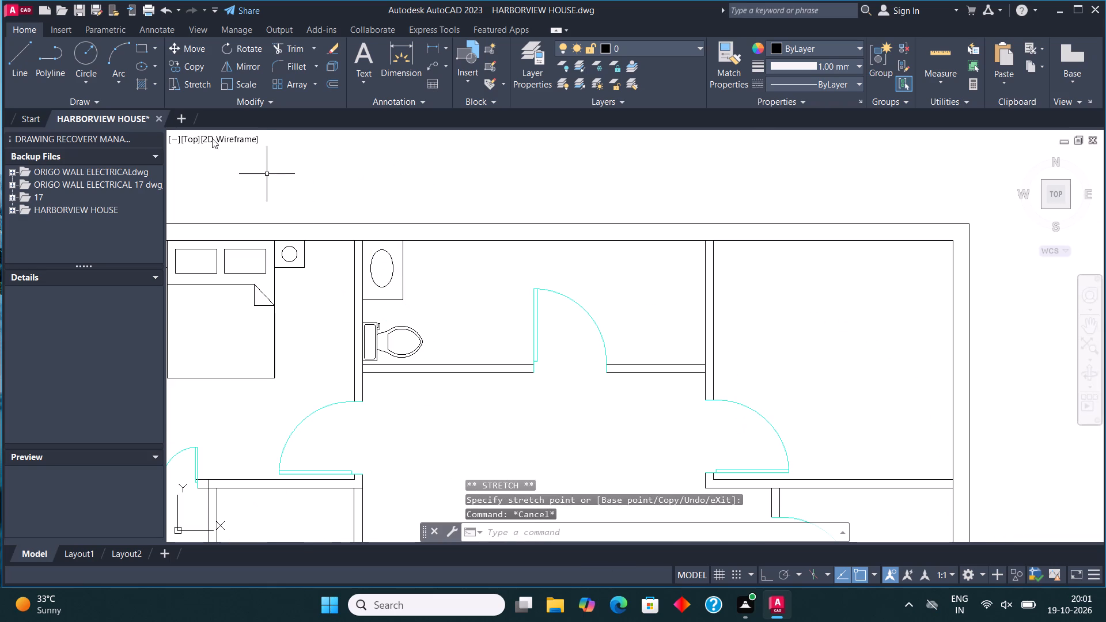
# Draw a tiny drain circle at the centre of the basin ellipse.
pyautogui.click(81, 56)
pyautogui.scroll(2, 385, 261)
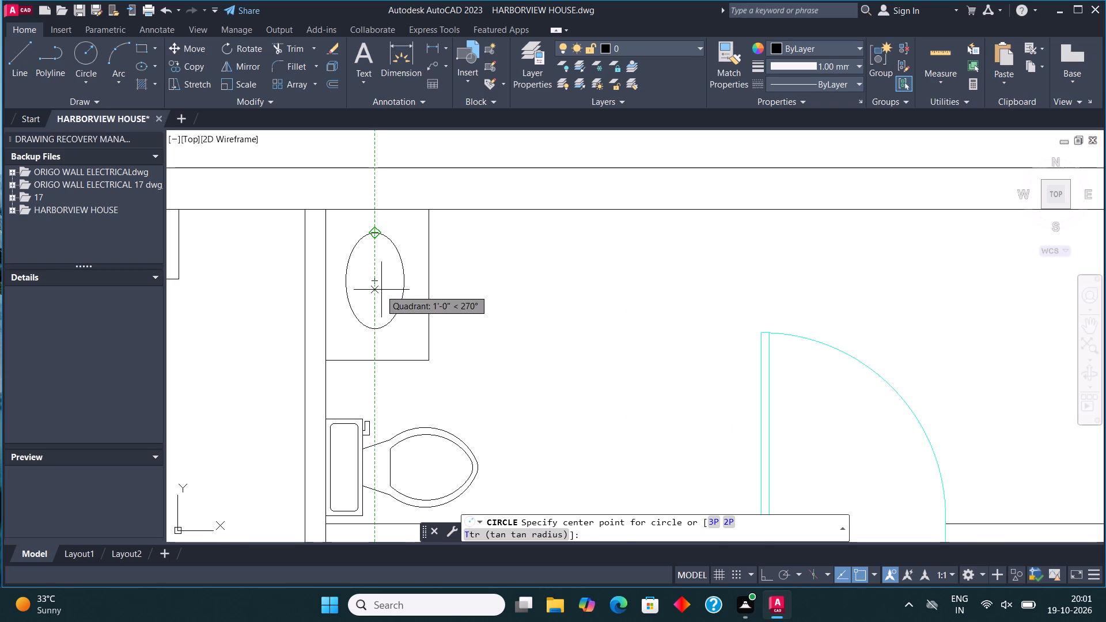
pyautogui.click(378, 285)
pyautogui.click(380, 284)
pyautogui.scroll(-2, 319, 330)
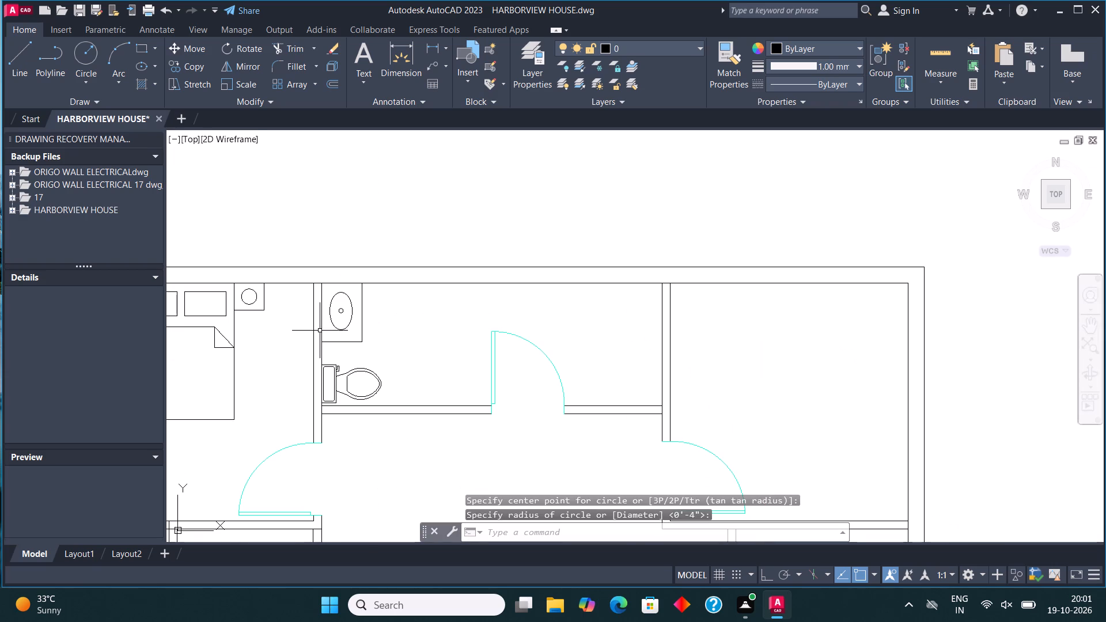
# With Ortho on, draw a line from the bathroom's outer lower-right wall corner about 2'-4" right, then up to the top exterior wall.
pyautogui.moveTo(349, 346); pyautogui.dragTo(348, 333, button='middle')
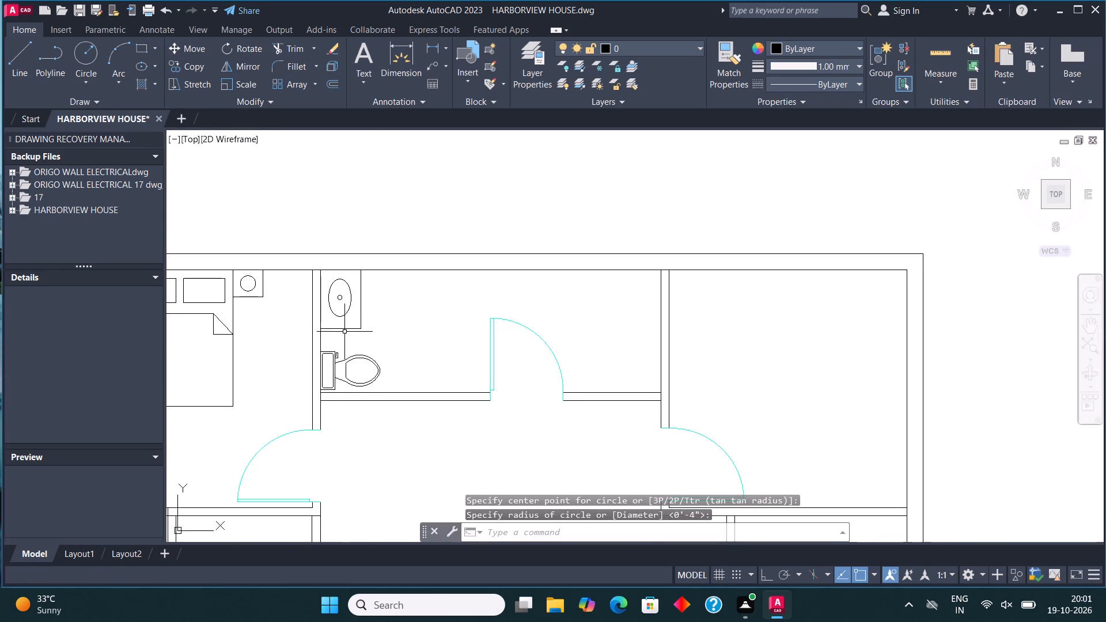
pyautogui.scroll(-1, 372, 342)
pyautogui.moveTo(551, 348); pyautogui.dragTo(521, 339, button='middle')
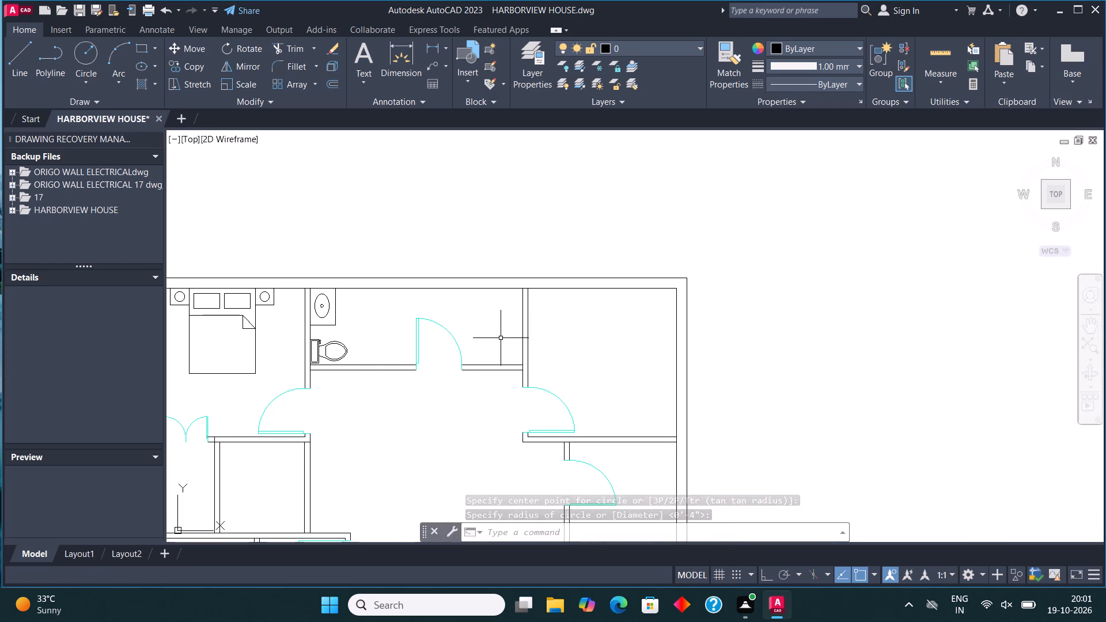
pyautogui.moveTo(560, 351); pyautogui.dragTo(524, 351, button='middle')
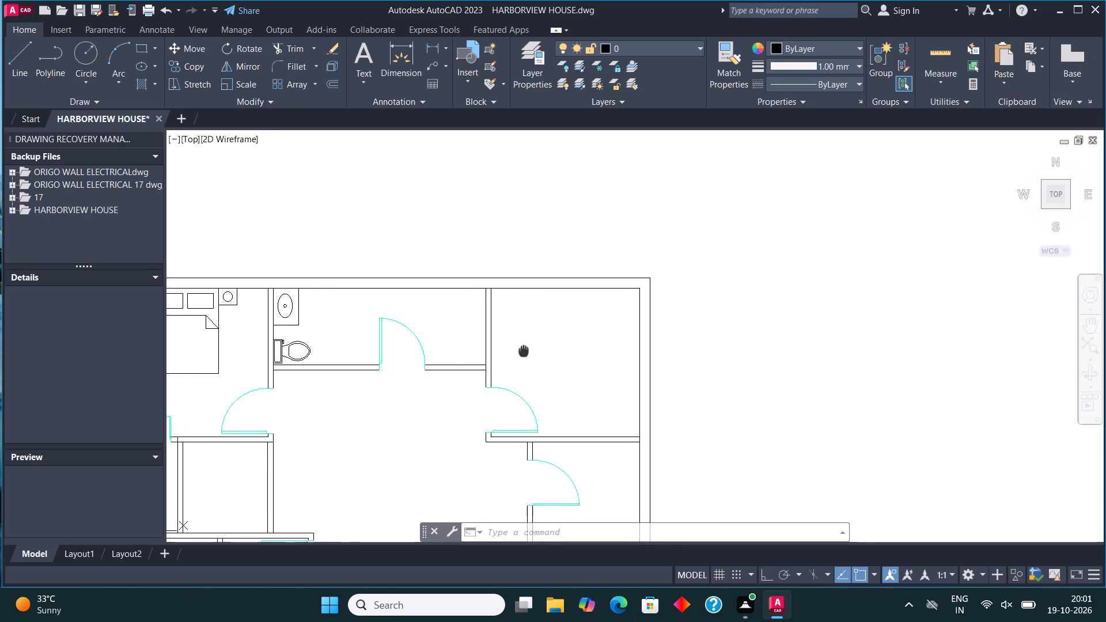
pyautogui.moveTo(524, 351); pyautogui.dragTo(524, 351, button='middle')
pyautogui.moveTo(527, 362); pyautogui.dragTo(533, 362, button='middle')
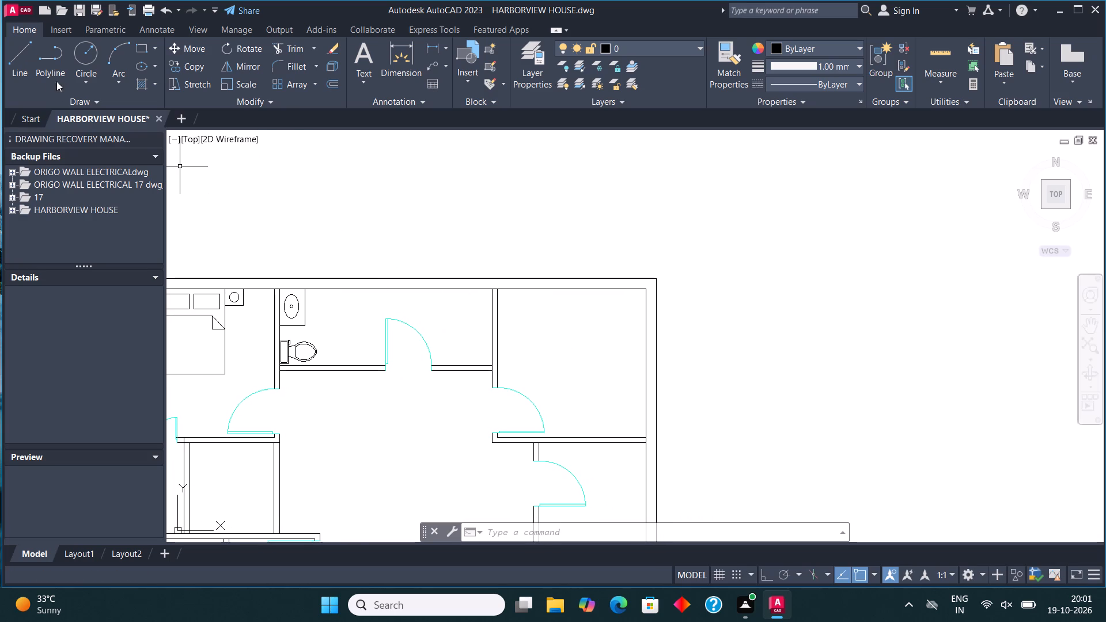
pyautogui.click(11, 57)
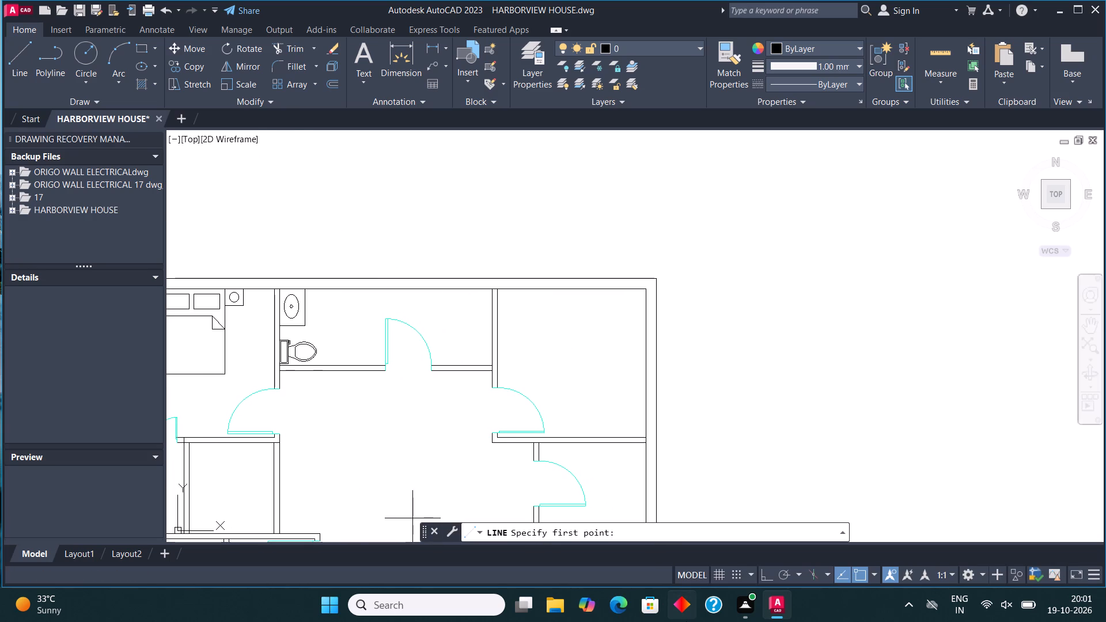
pyautogui.click(25, 71)
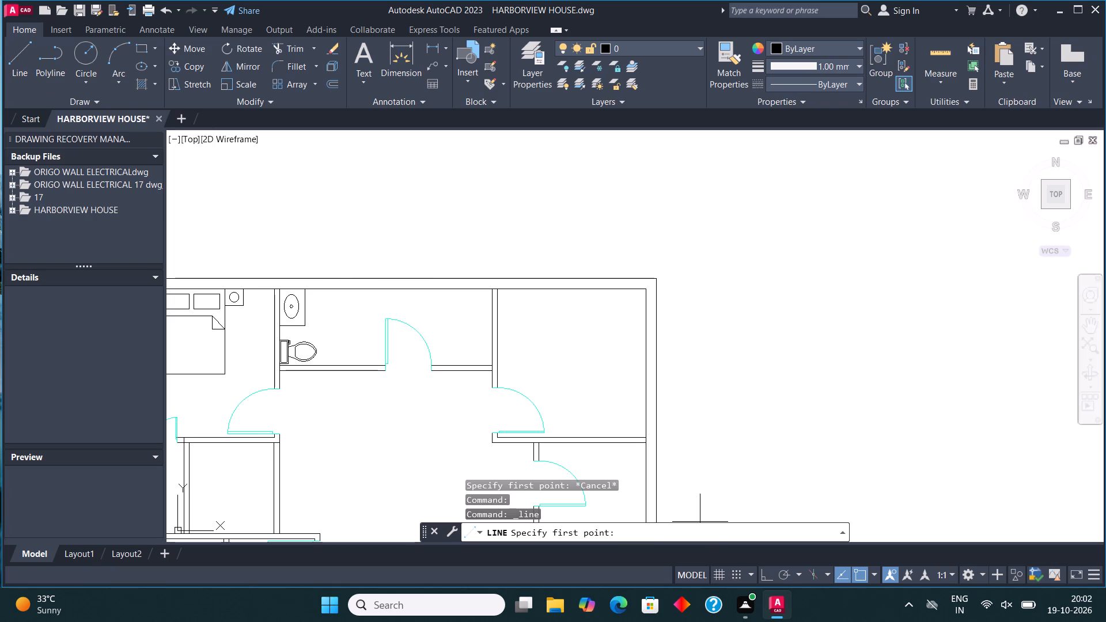
pyautogui.scroll(1, 498, 372)
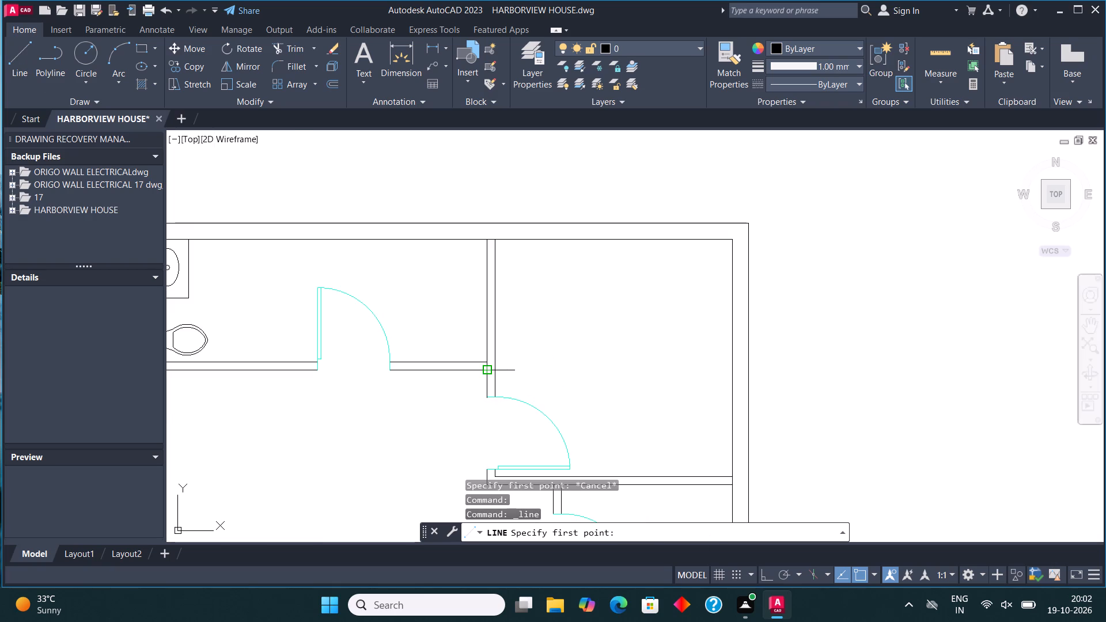
pyautogui.click(490, 370)
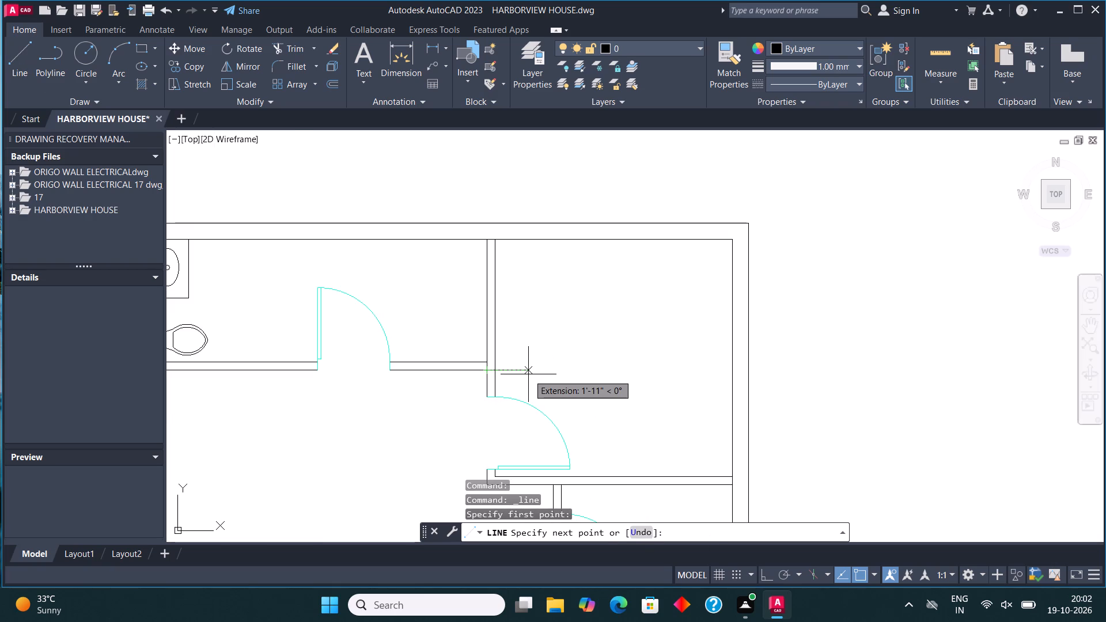
pyautogui.press('F8')
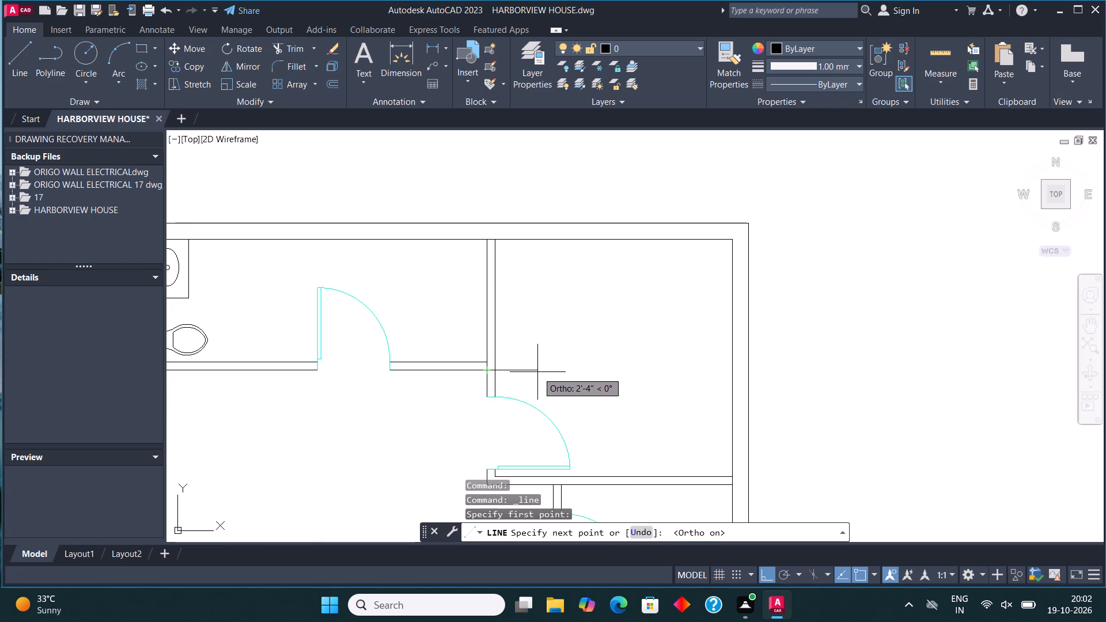
pyautogui.click(538, 372)
pyautogui.click(539, 237)
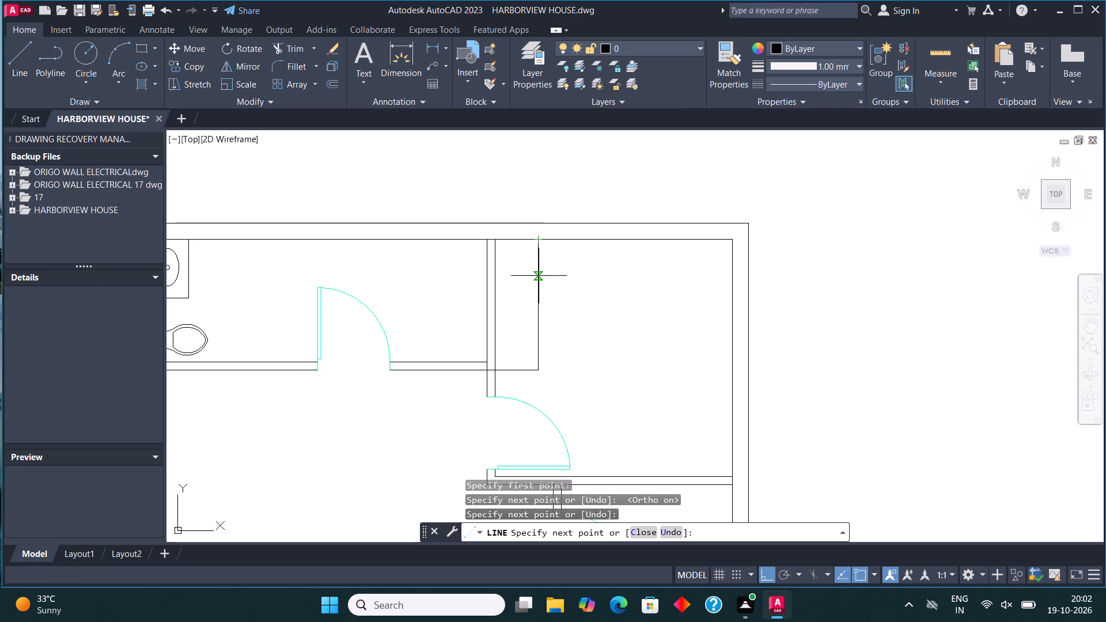
pyautogui.press('`')
pyautogui.press('Escape')
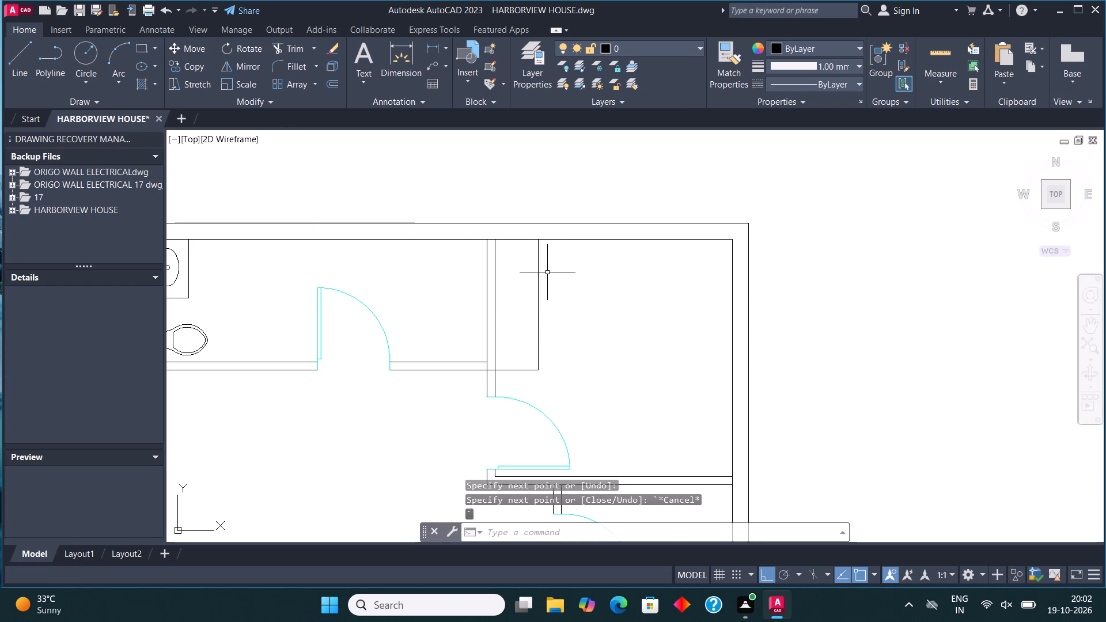
# Shift the new vertical line slightly farther right, away from the bathroom's existing right wall.
pyautogui.moveTo(563, 301); pyautogui.dragTo(554, 291)
pyautogui.click(531, 278)
pyautogui.click(537, 306)
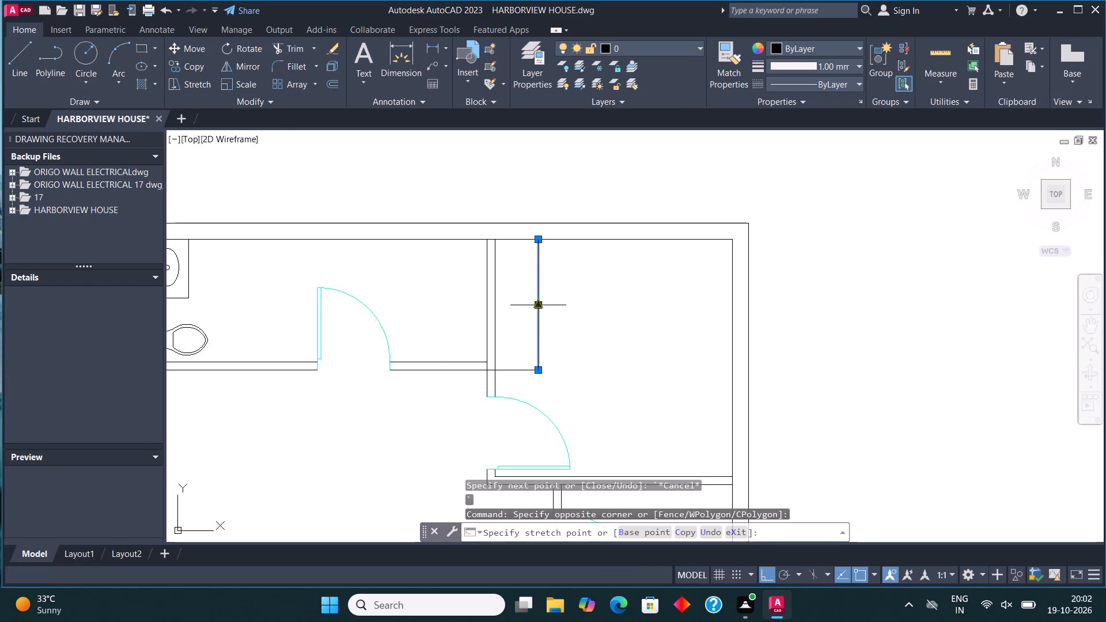
pyautogui.click(551, 308)
pyautogui.press('Escape')
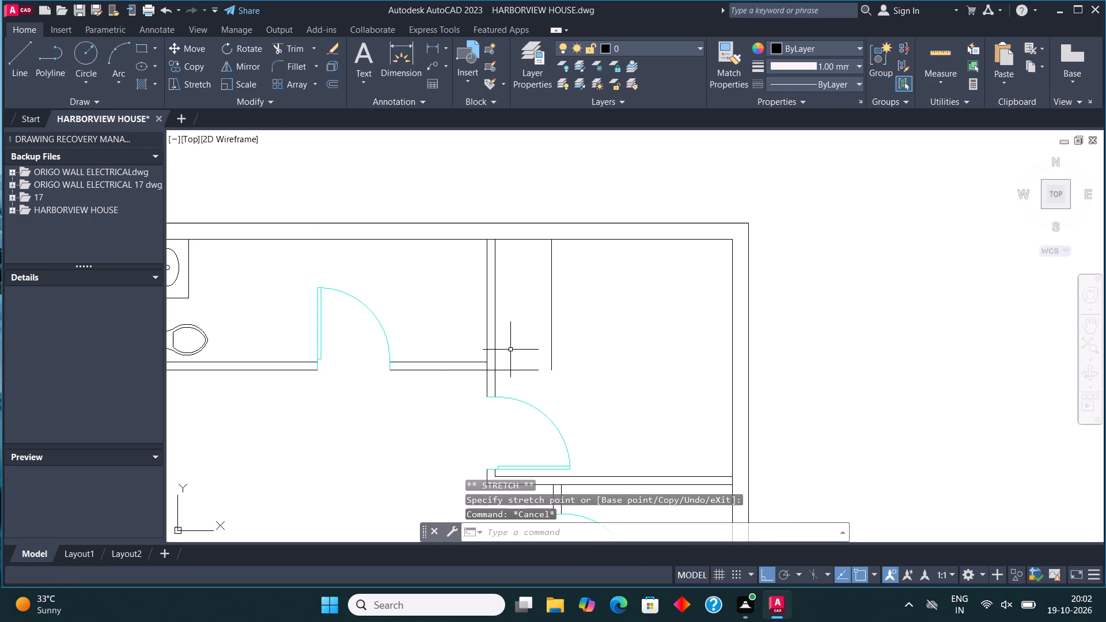
# Offset the shifted vertical line 4.5" to the left to form the second face of the new wall.
pyautogui.click(551, 313)
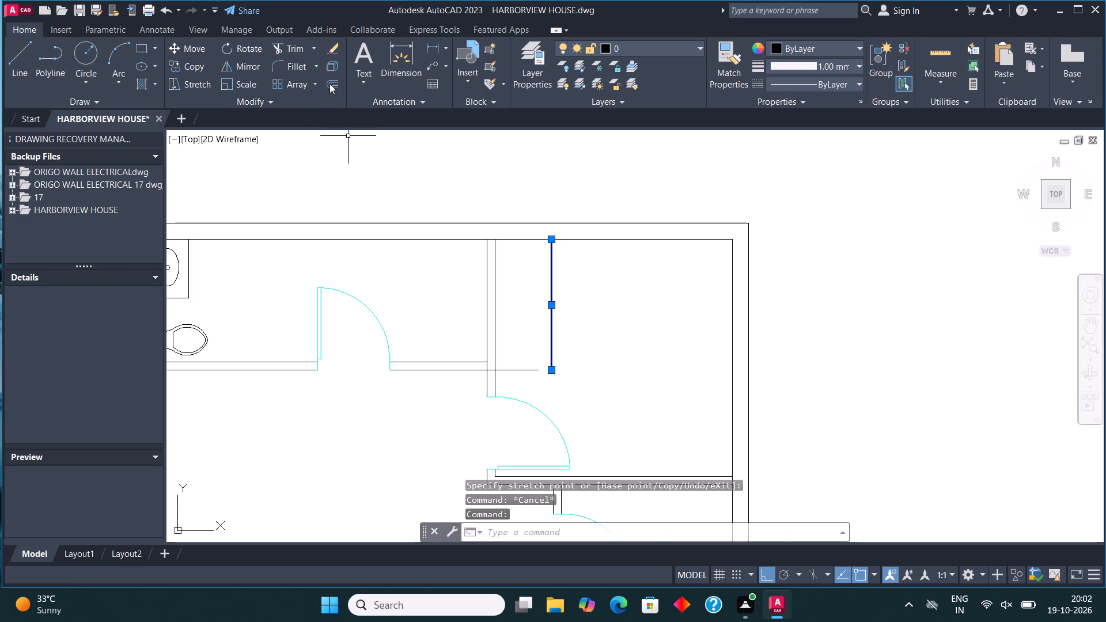
pyautogui.click(329, 84)
pyautogui.click(550, 305)
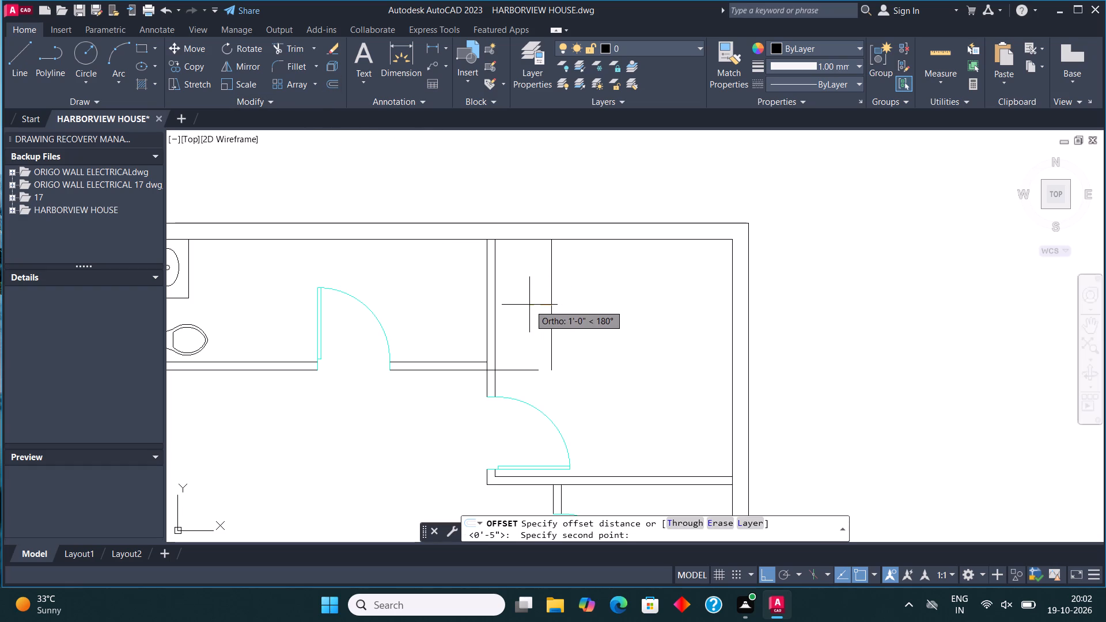
pyautogui.write('4.5"')
pyautogui.press('Return')
pyautogui.click(529, 305)
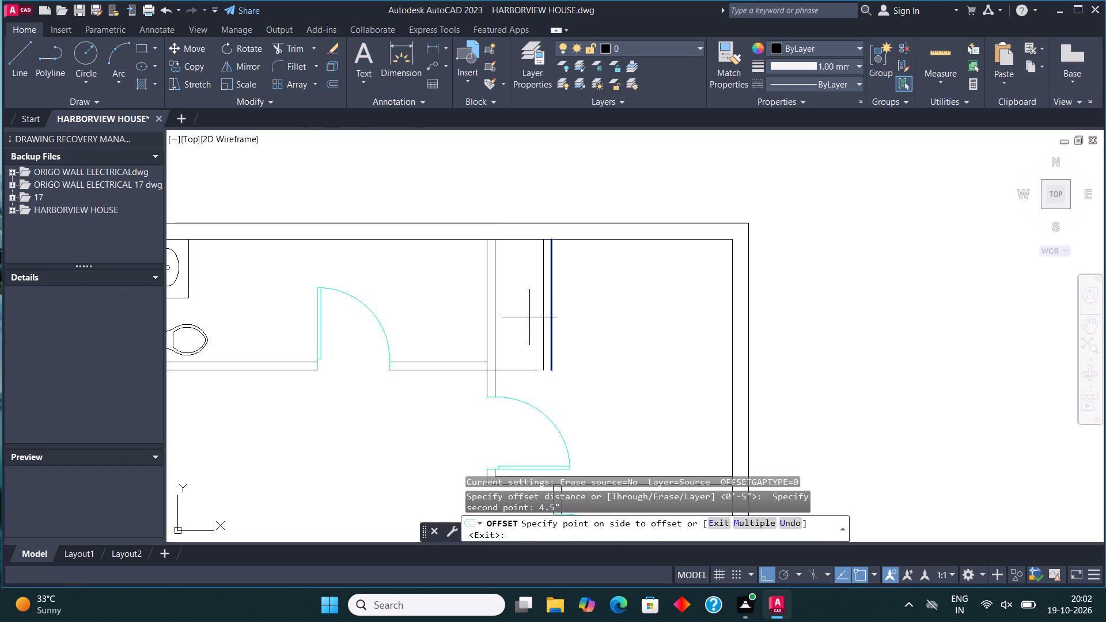
pyautogui.click(529, 320)
pyautogui.press('Escape')
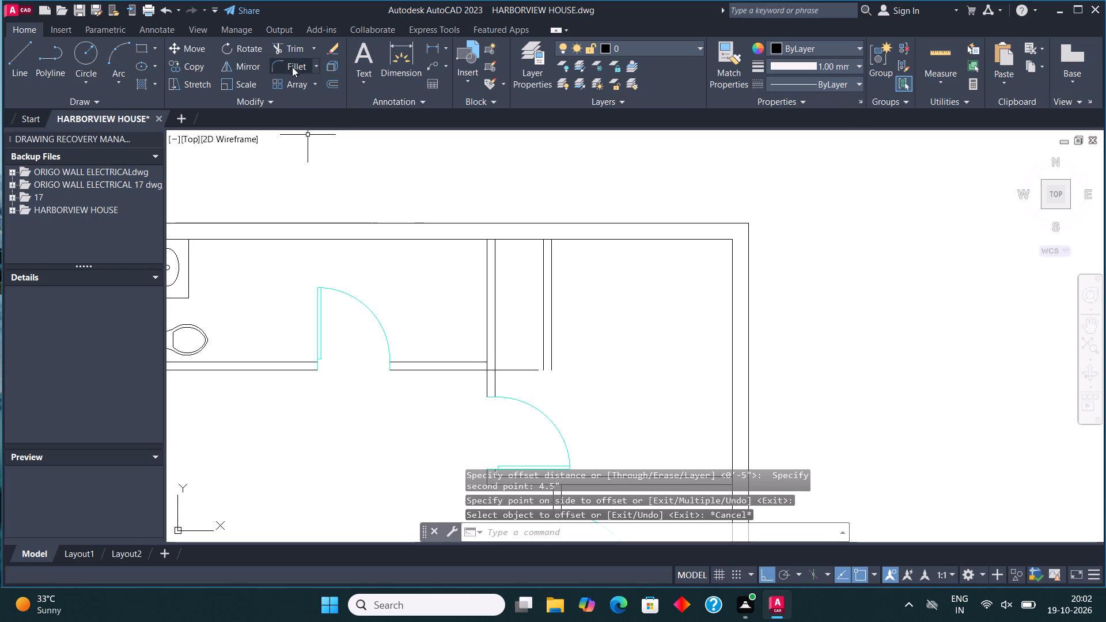
# Fillet the bathroom's lower wall lines with the new vertical wall lines, joining inner to inner and outer to outer as square corners.
pyautogui.click(292, 65)
pyautogui.click(457, 363)
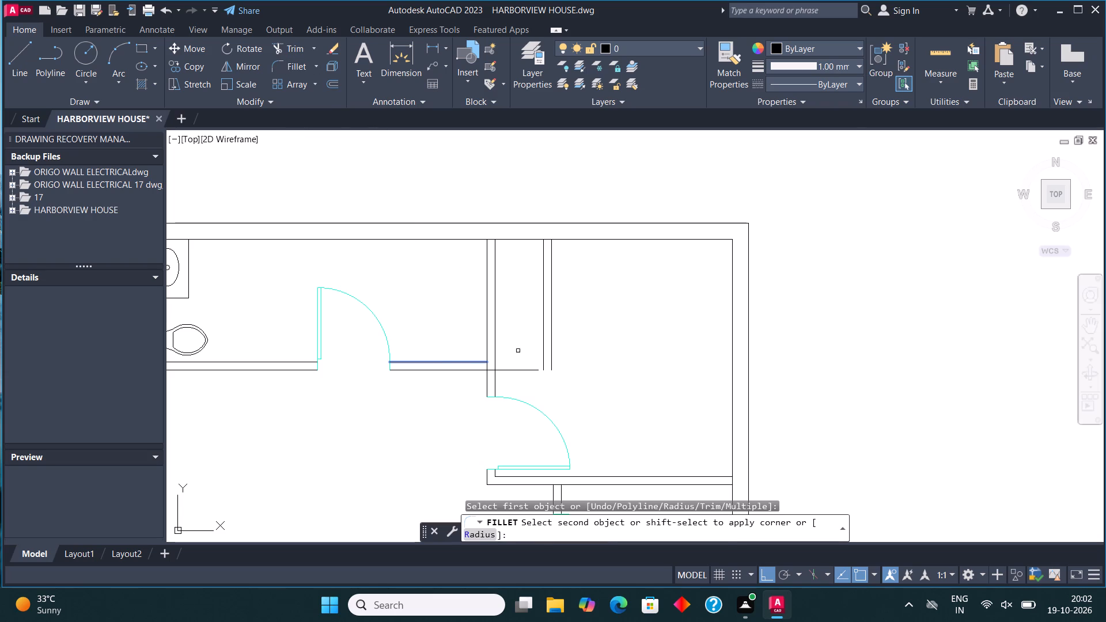
pyautogui.click(541, 309)
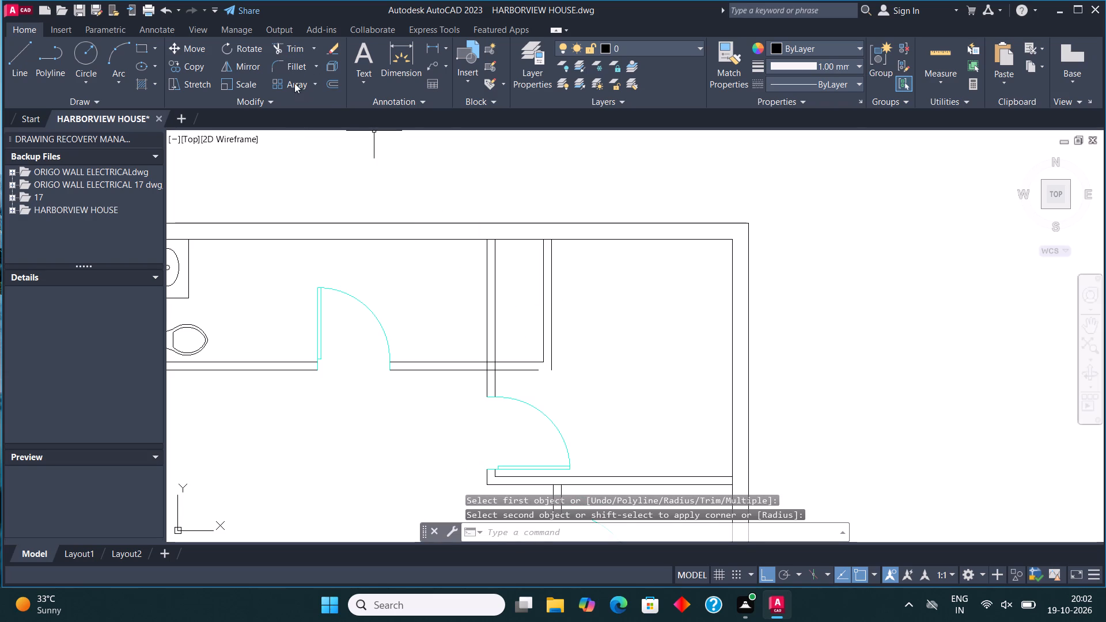
pyautogui.click(290, 59)
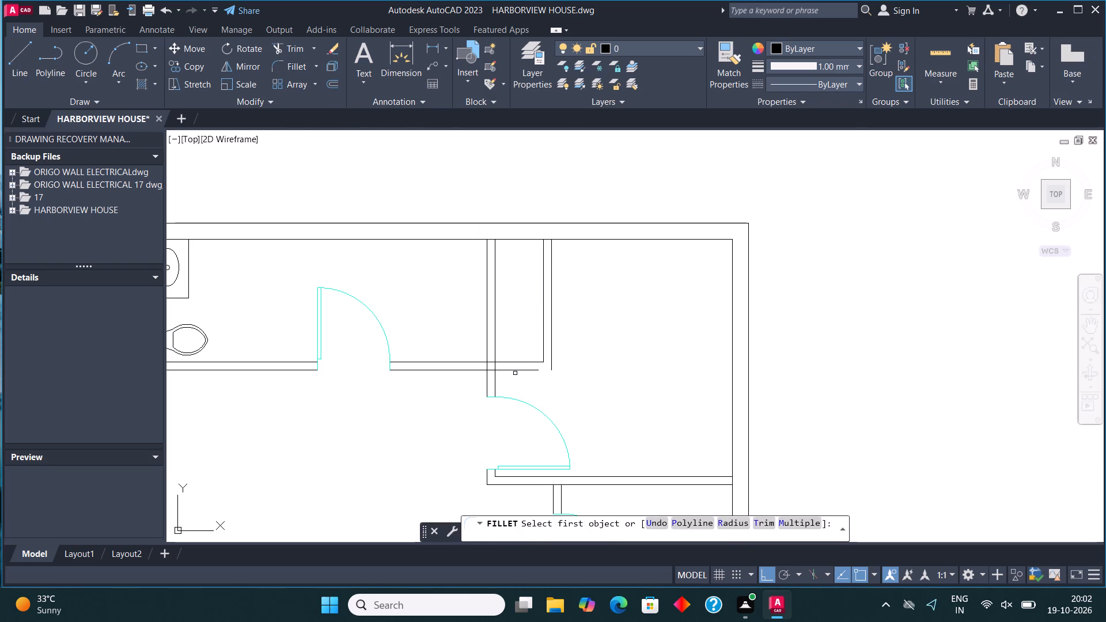
pyautogui.click(515, 371)
pyautogui.click(550, 333)
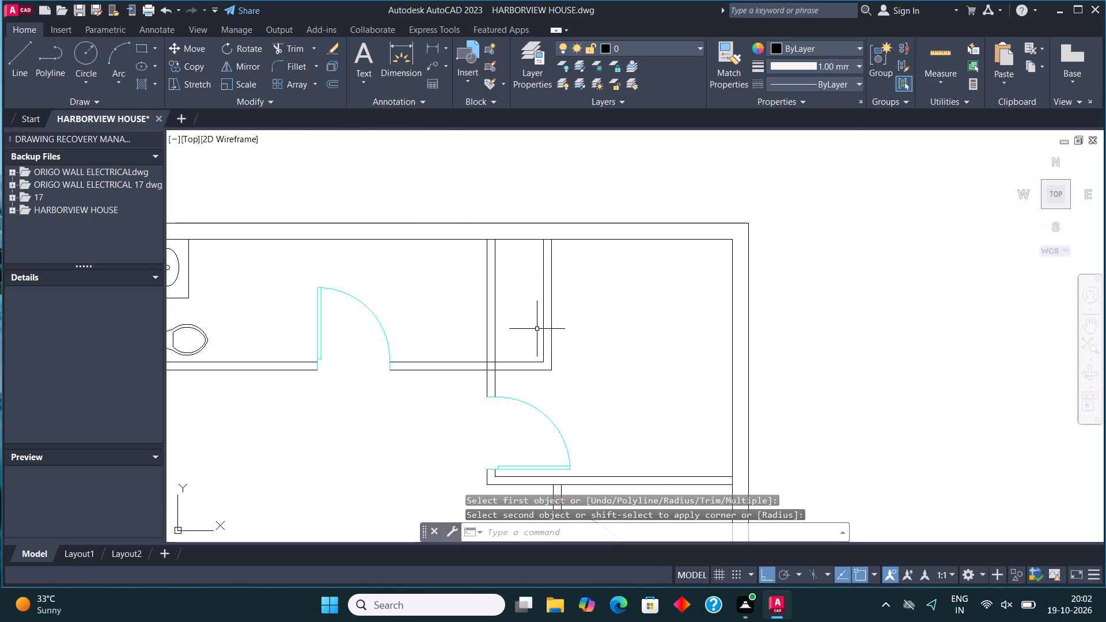
pyautogui.scroll(-1, 517, 329)
pyautogui.scroll(2, 515, 352)
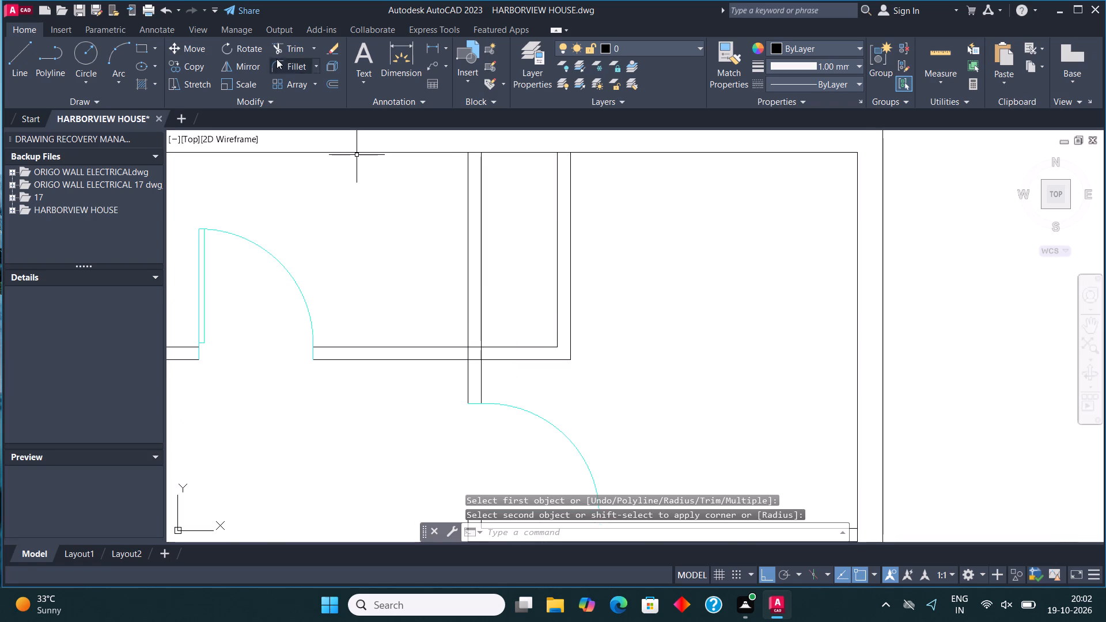
# Trim the overlapping wall lines where the bathroom's lower wall crosses its old right wall to open up the junction.
pyautogui.click(291, 43)
pyautogui.moveTo(457, 353); pyautogui.dragTo(467, 352)
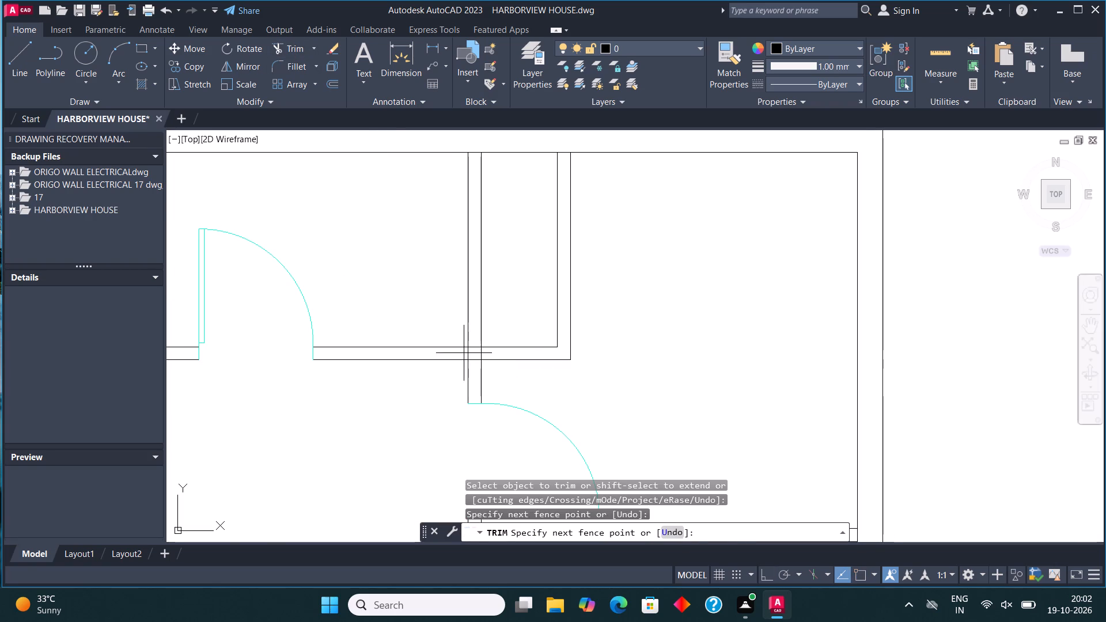
pyautogui.moveTo(467, 352); pyautogui.dragTo(495, 350)
pyautogui.moveTo(476, 339); pyautogui.dragTo(478, 378)
pyautogui.scroll(-1, 497, 381)
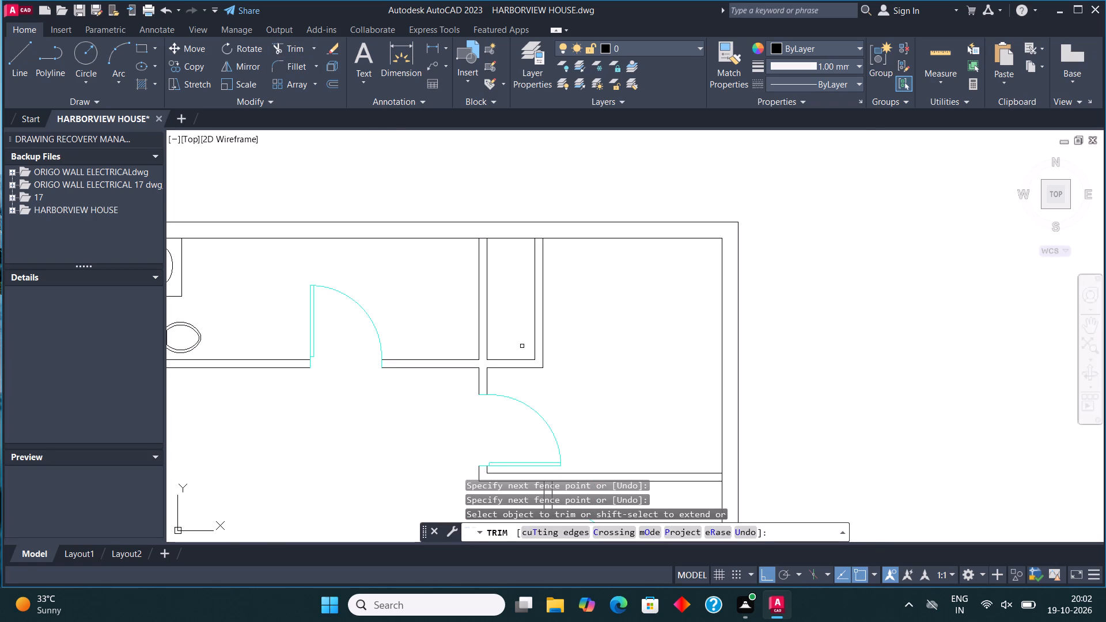
pyautogui.press('Escape')
# Copy the double door at the bottom of the furnished bedroom to the empty space outside the plan's right exterior wall.
pyautogui.scroll(-3, 528, 350)
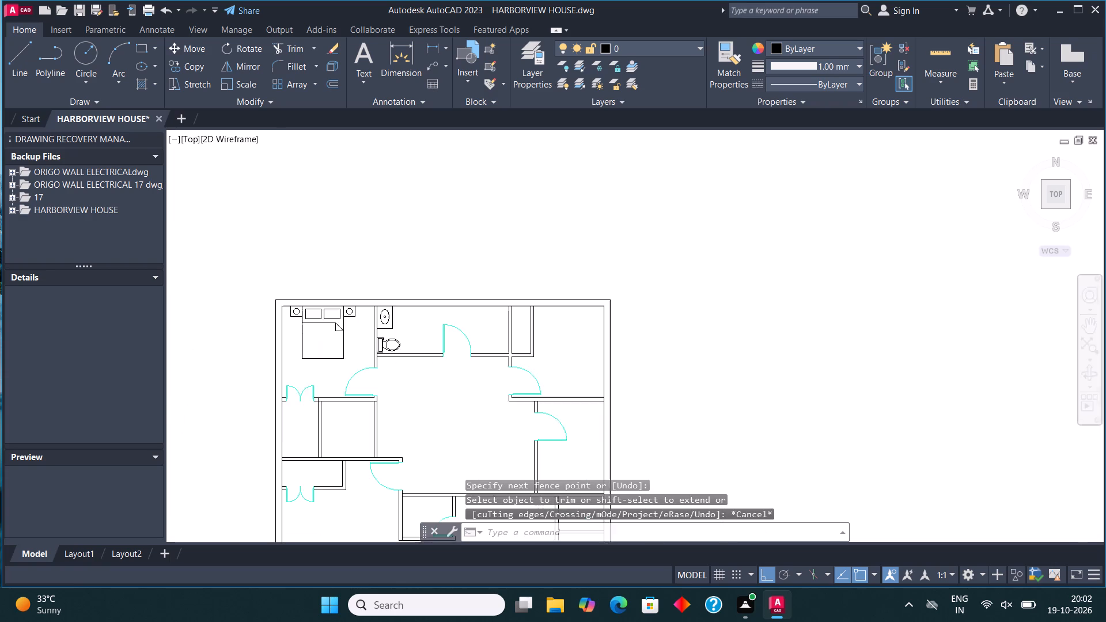
pyautogui.moveTo(420, 378); pyautogui.dragTo(512, 345, button='middle')
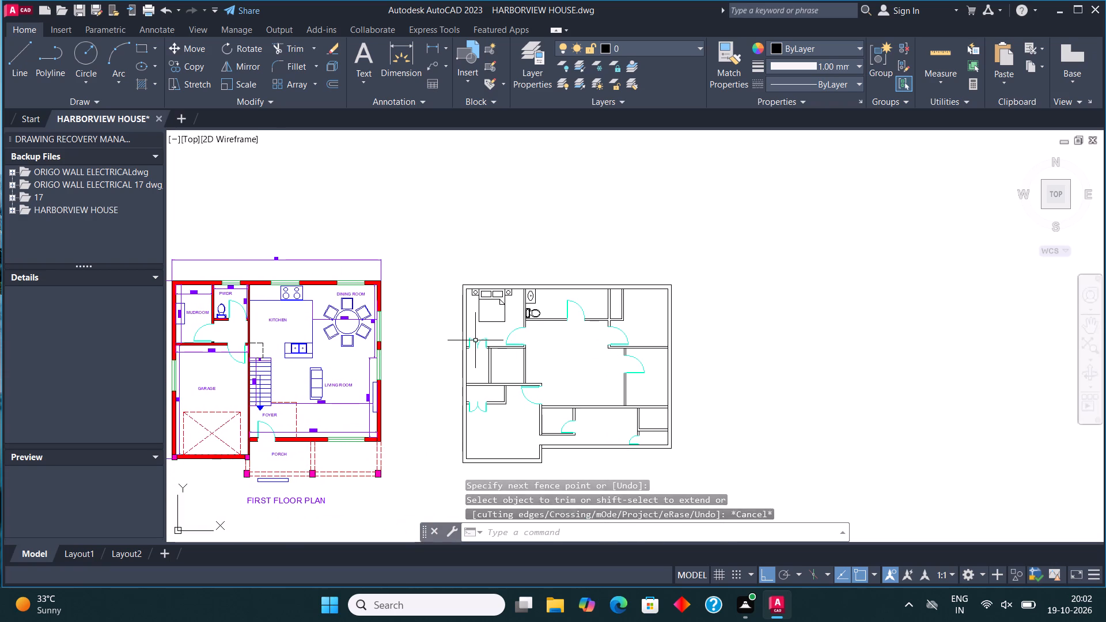
pyautogui.scroll(4, 475, 340)
pyautogui.click(500, 378)
pyautogui.click(450, 337)
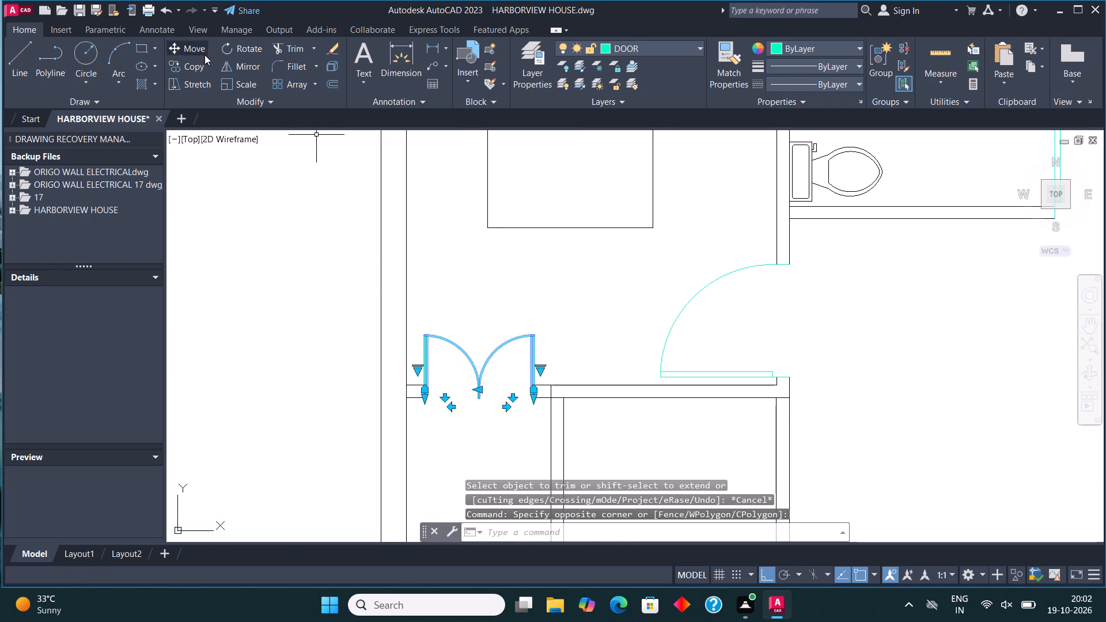
pyautogui.click(195, 65)
pyautogui.click(493, 400)
pyautogui.scroll(-3, 421, 404)
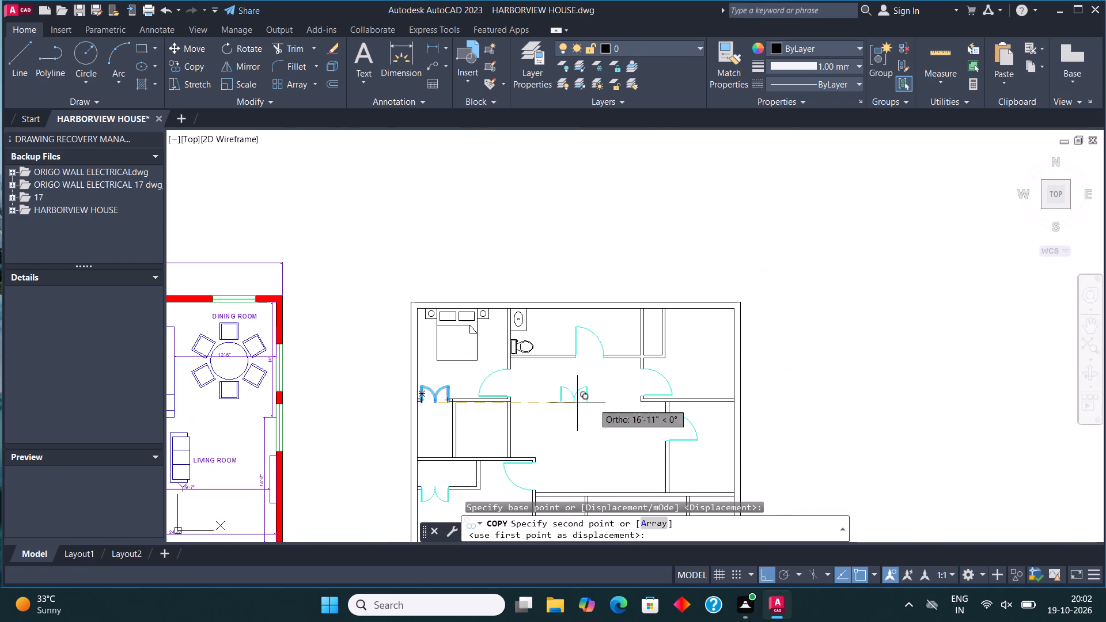
pyautogui.moveTo(638, 393); pyautogui.dragTo(419, 344, button='middle')
pyautogui.scroll(1, 522, 339)
pyautogui.click(619, 355)
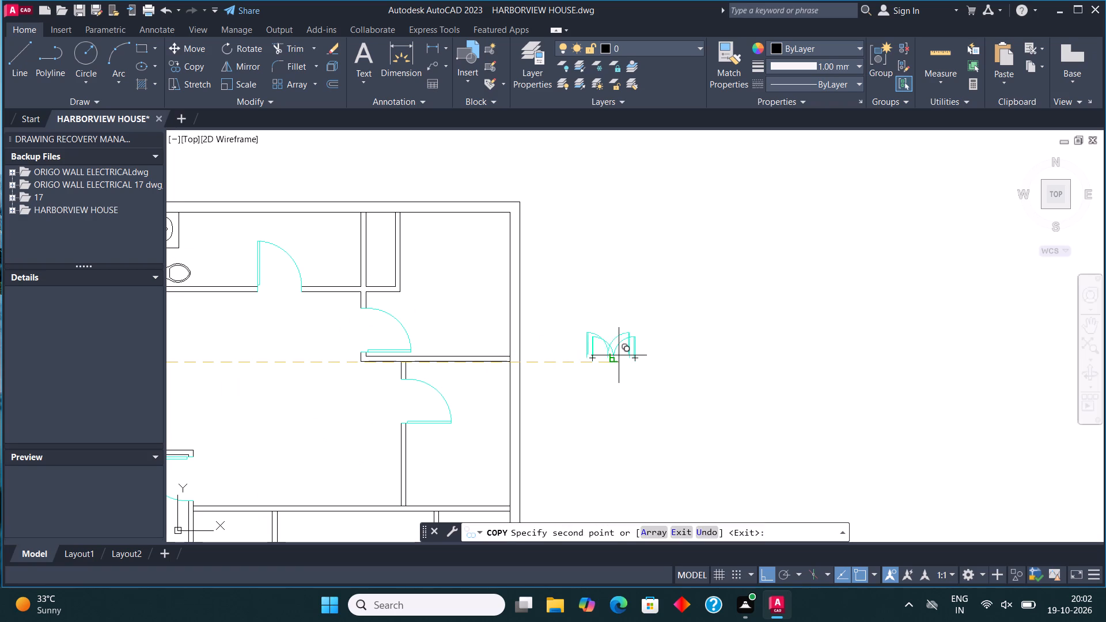
pyautogui.press('Escape')
# Rotate the copied double door 270° so it stands vertically with its leaves swinging right.
pyautogui.click(628, 368)
pyautogui.click(611, 338)
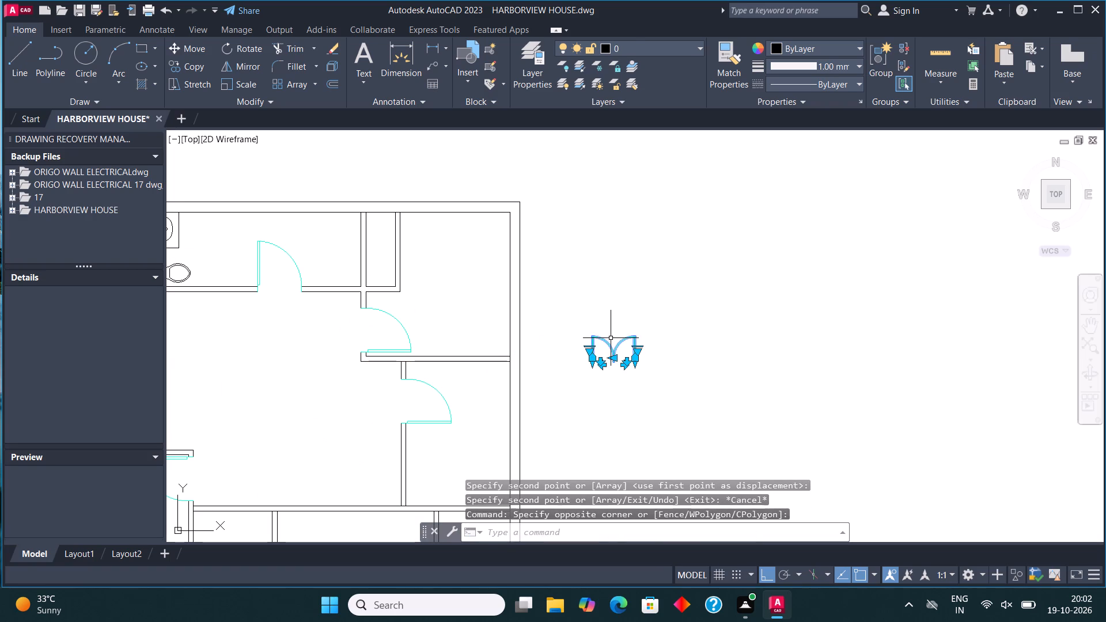
pyautogui.click(252, 49)
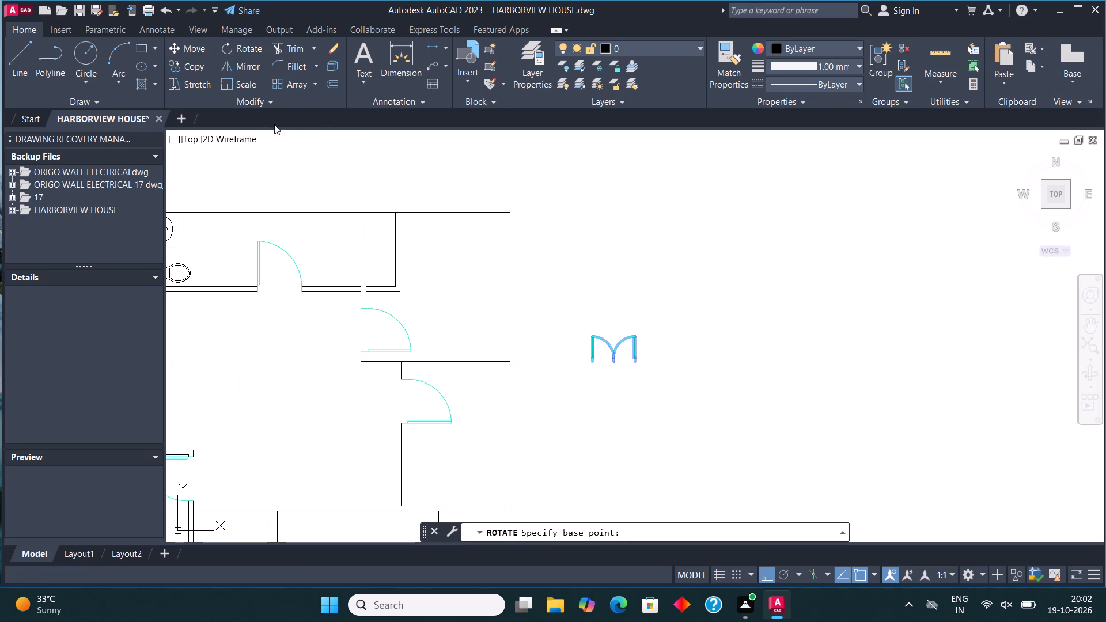
pyautogui.click(622, 321)
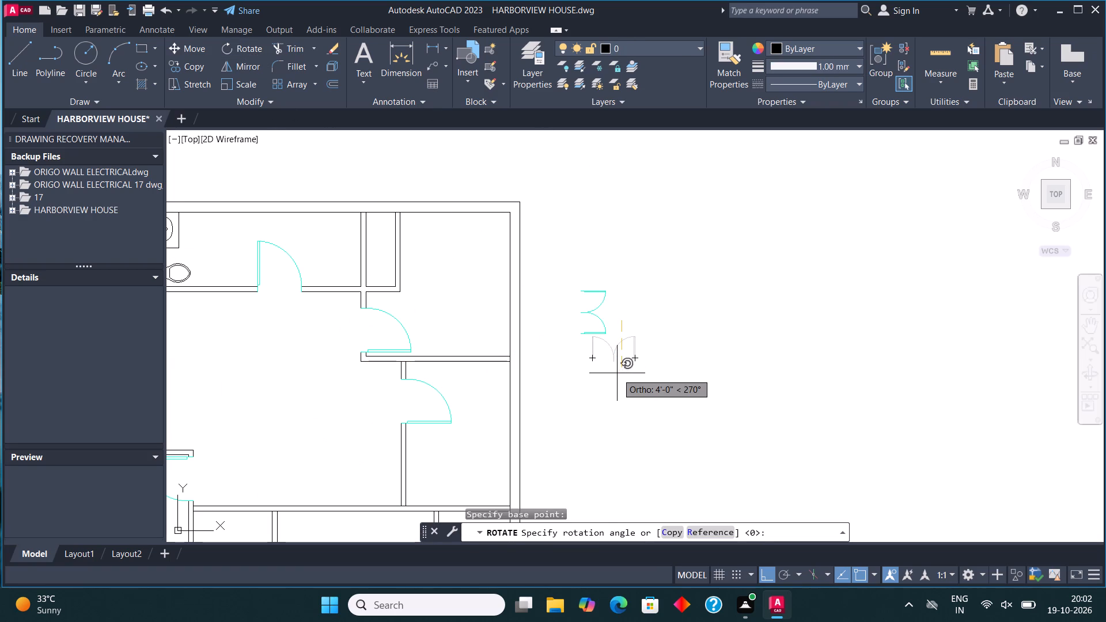
pyautogui.click(617, 373)
# With Ortho off, move the rotated double door onto the inner face of the new vertical wall, around mid-height.
pyautogui.click(613, 352)
pyautogui.click(584, 271)
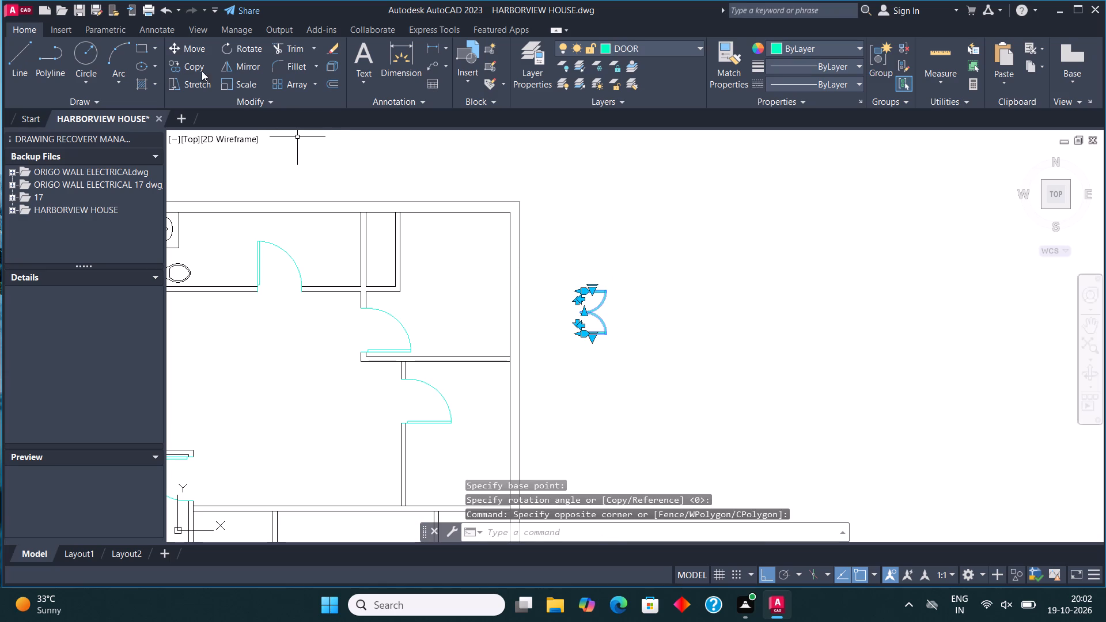
pyautogui.click(186, 48)
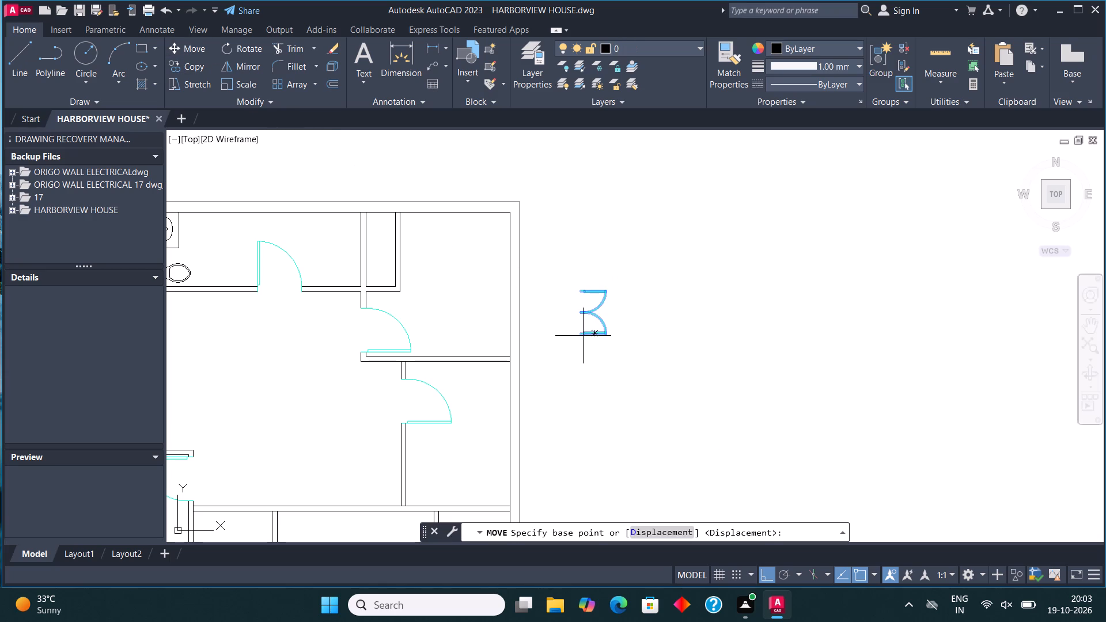
pyautogui.click(577, 335)
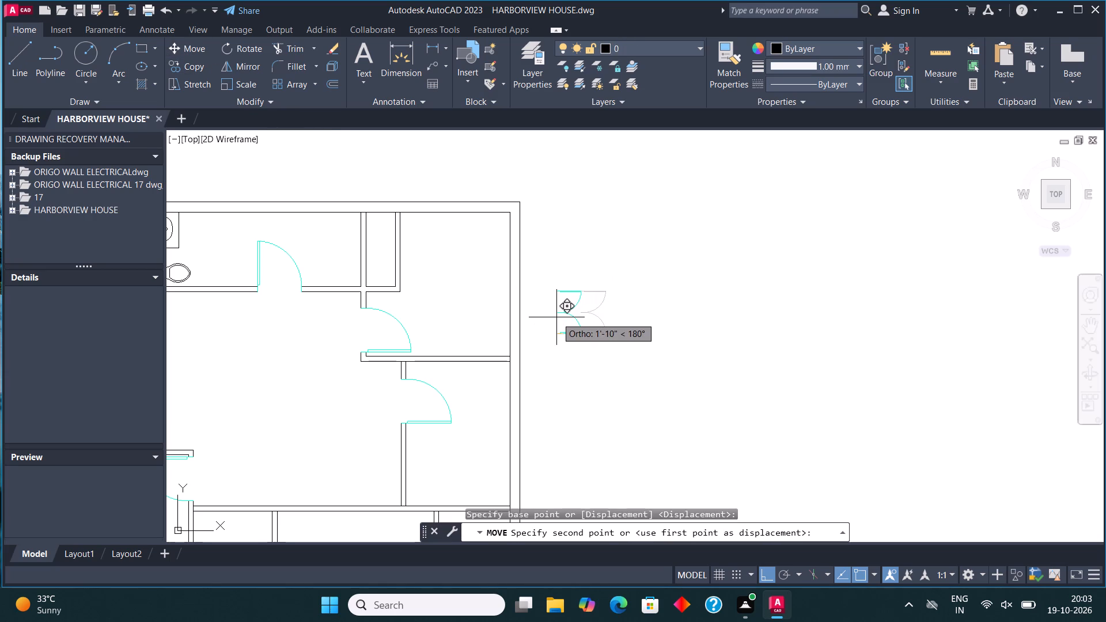
pyautogui.press('F8')
pyautogui.moveTo(451, 298); pyautogui.dragTo(478, 324, button='middle')
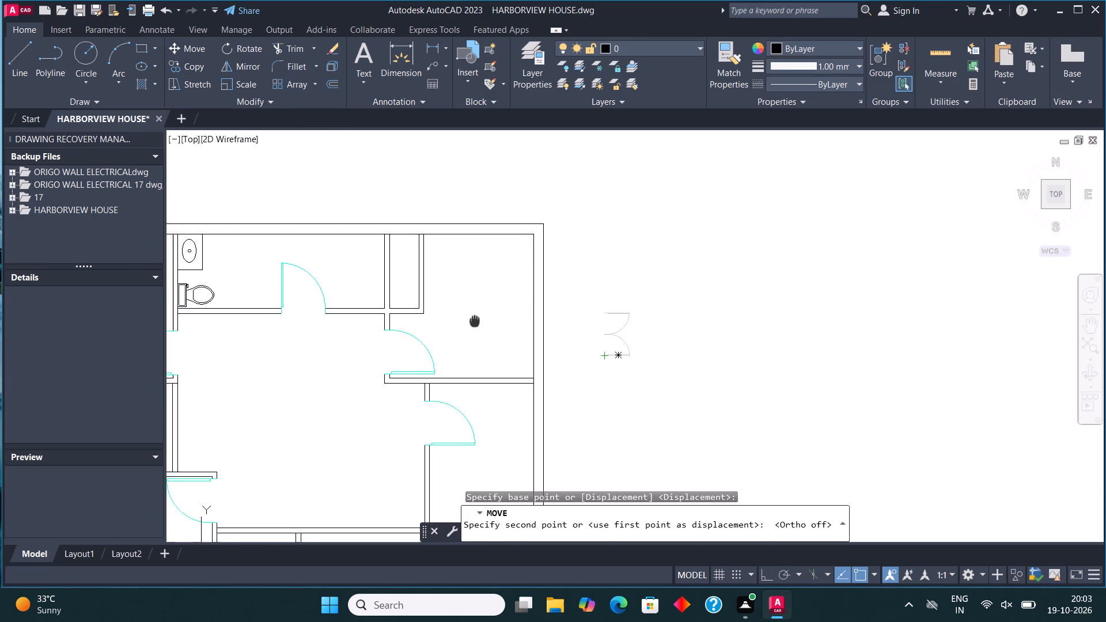
pyautogui.moveTo(478, 324); pyautogui.dragTo(479, 330, button='middle')
pyautogui.scroll(1, 430, 306)
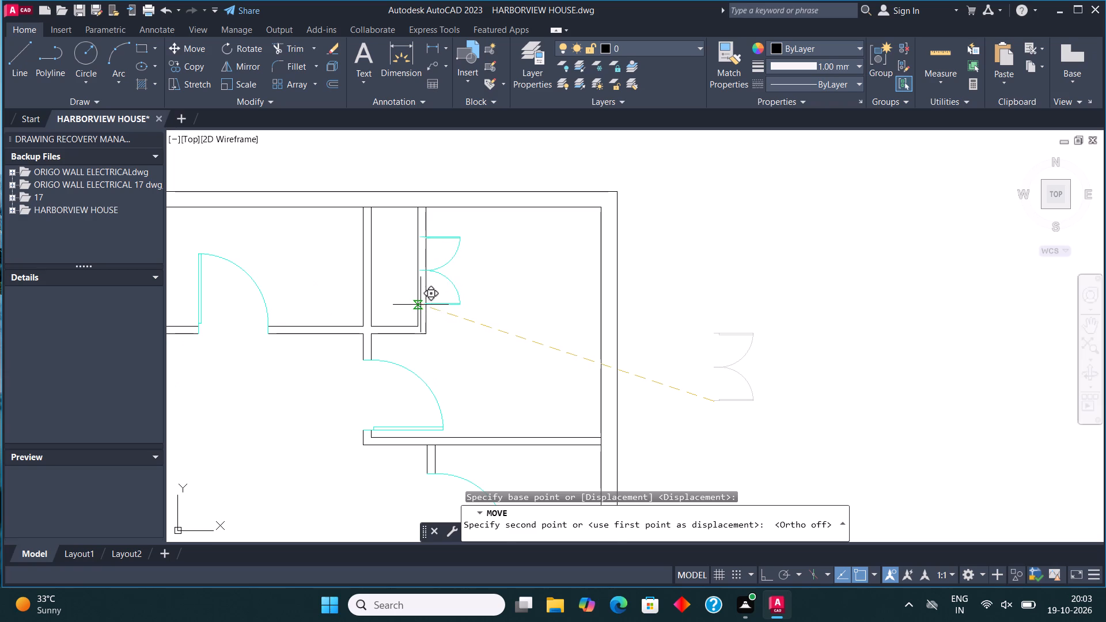
pyautogui.click(419, 305)
pyautogui.scroll(-2, 579, 337)
pyautogui.press('Escape')
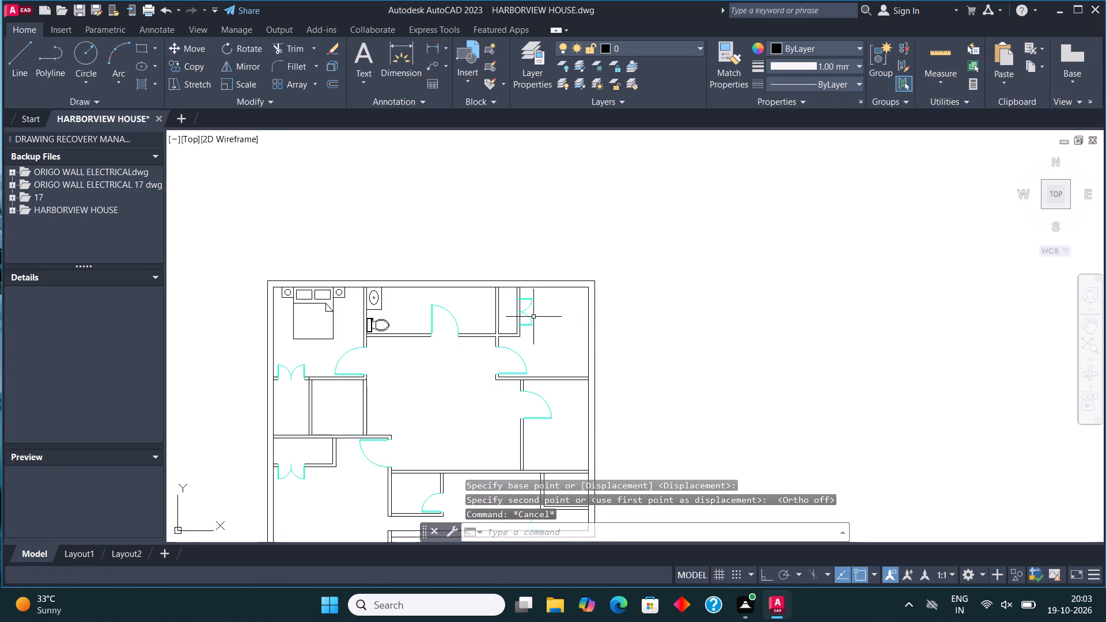
# Trim both faces of the new vertical wall between the double door's jambs to clear the opening.
pyautogui.click(292, 39)
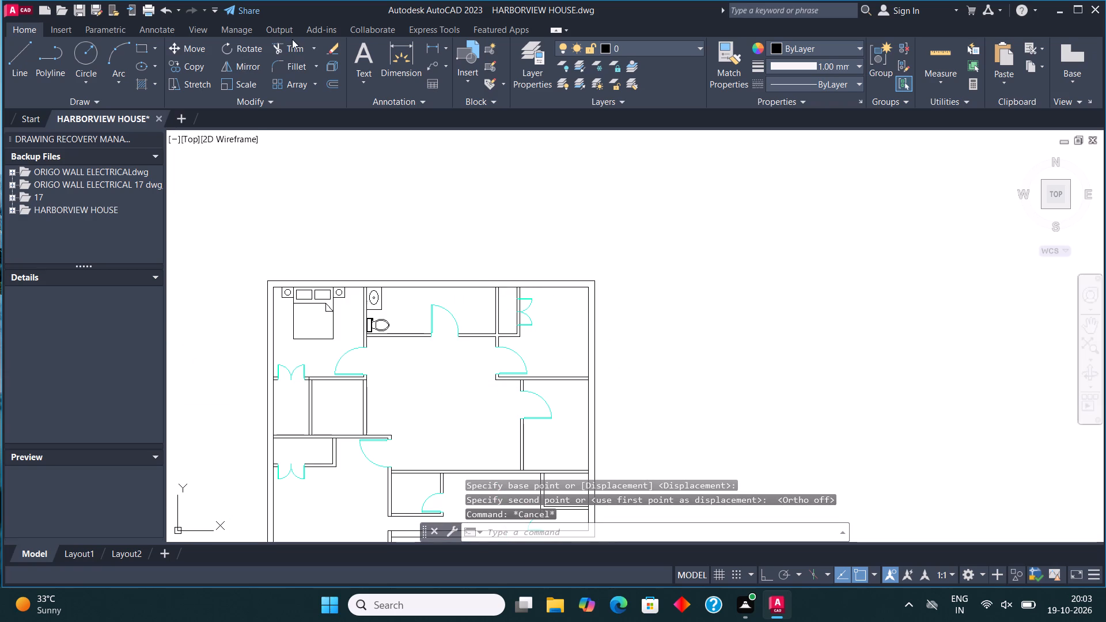
pyautogui.click(290, 49)
pyautogui.scroll(2, 525, 305)
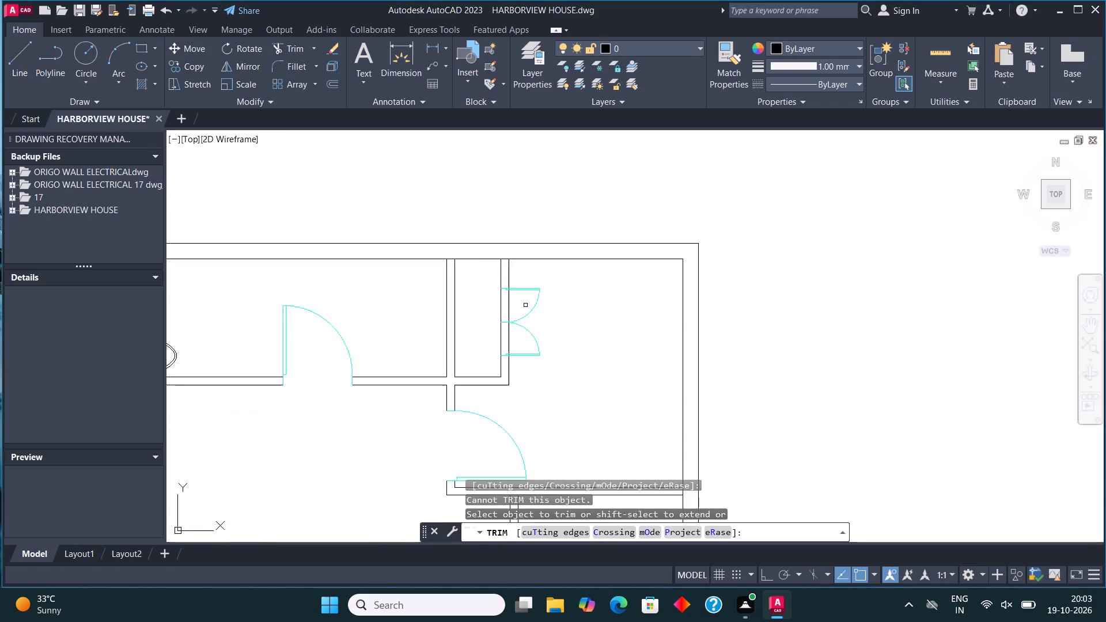
pyautogui.scroll(1, 525, 305)
pyautogui.moveTo(517, 312); pyautogui.dragTo(472, 298)
pyautogui.moveTo(501, 356); pyautogui.dragTo(482, 356)
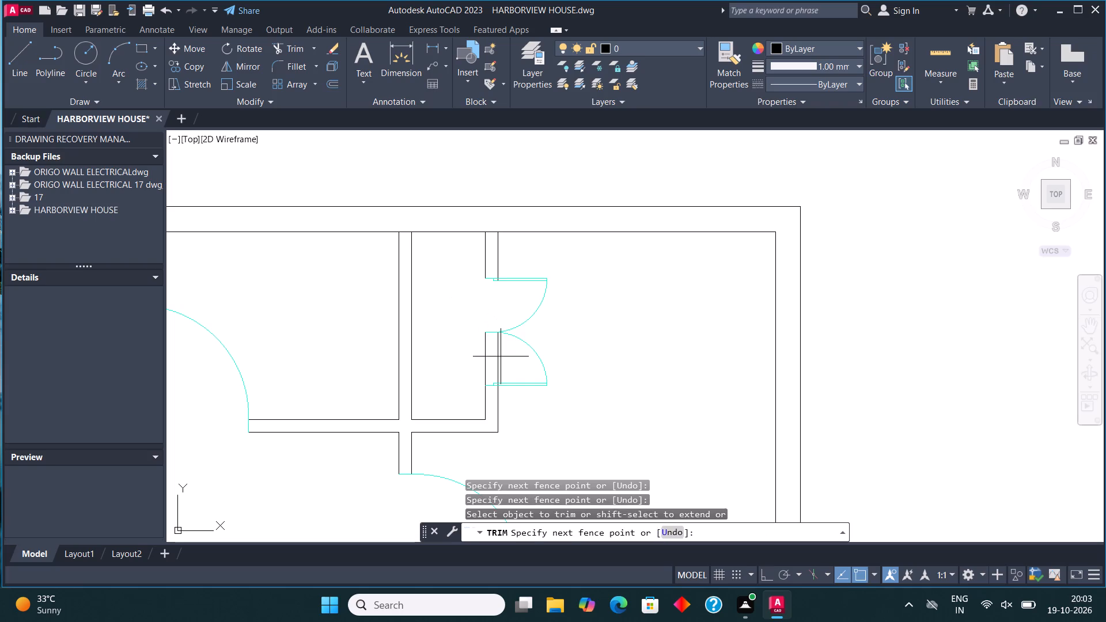
pyautogui.moveTo(482, 356); pyautogui.dragTo(473, 355)
pyautogui.scroll(-3, 502, 293)
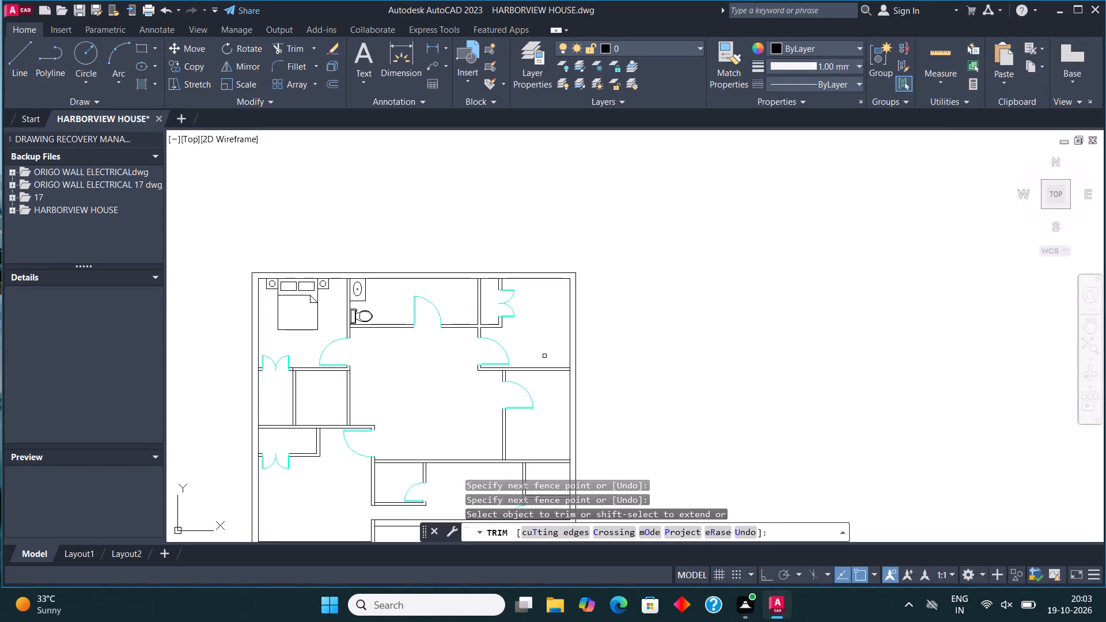
pyautogui.moveTo(544, 356); pyautogui.dragTo(550, 293, button='middle')
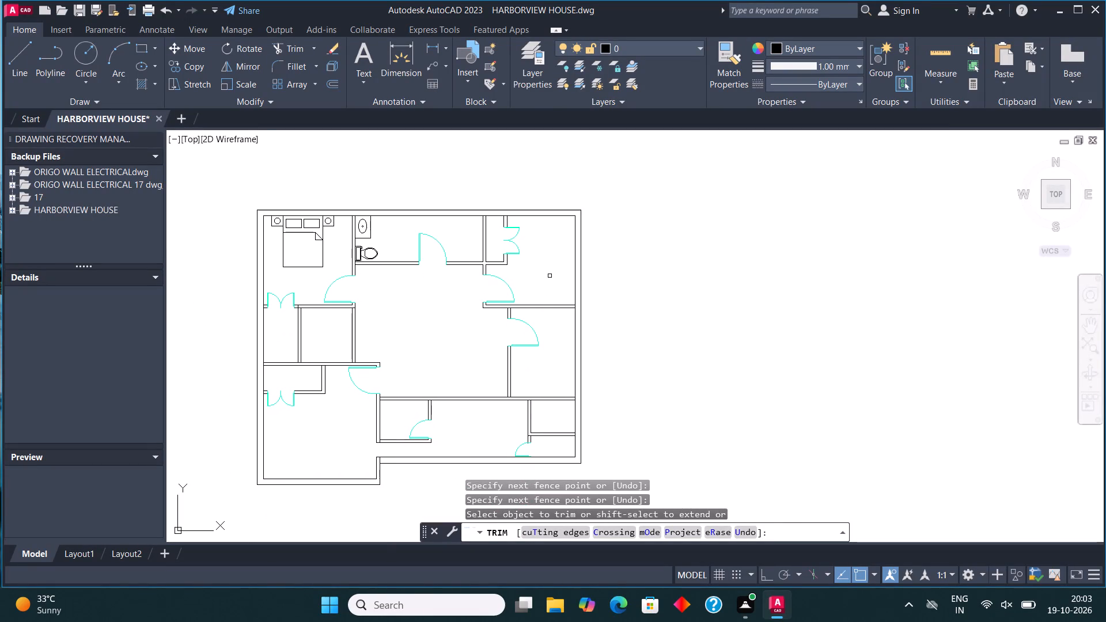
pyautogui.press('Escape')
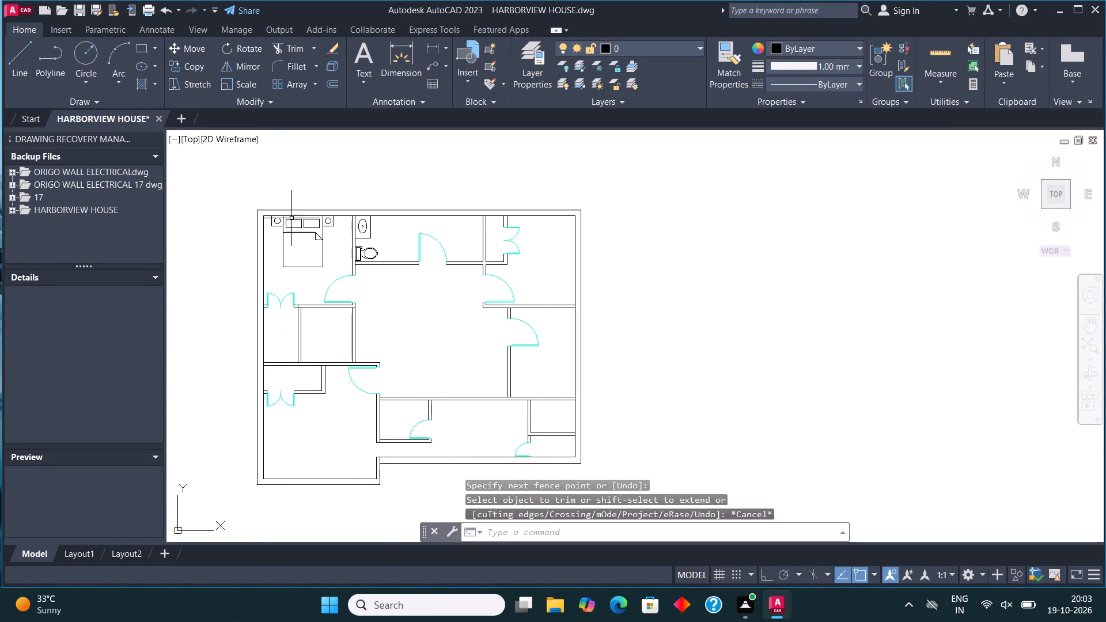
# Draw a window in the top exterior wall behind the bed: a rectangle spanning the wall thickness with a horizontal centre line.
pyautogui.scroll(1, 256, 207)
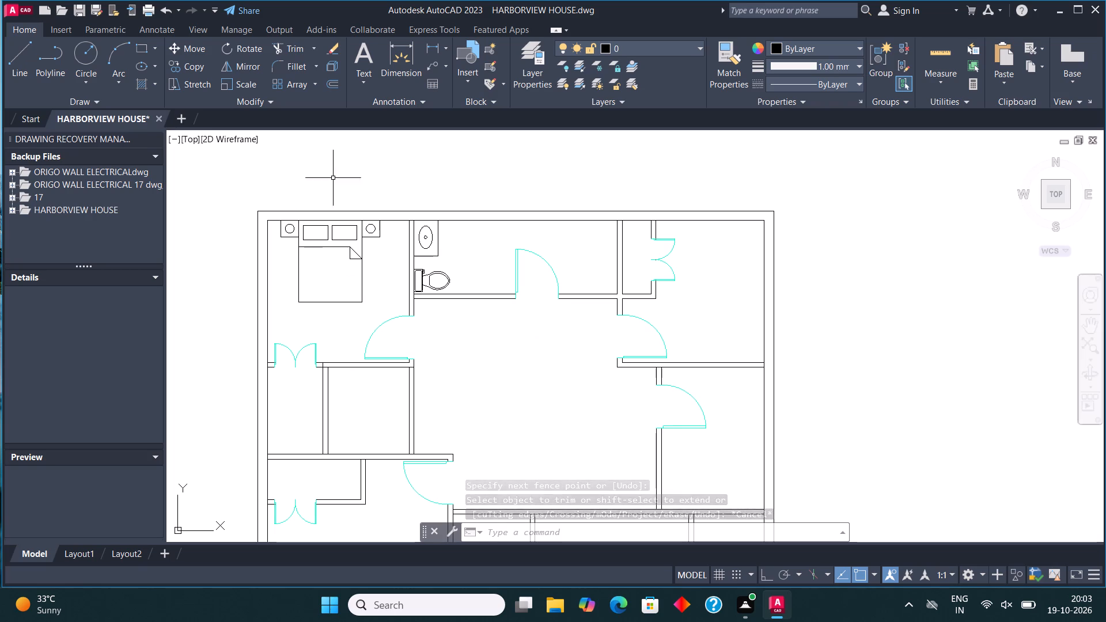
pyautogui.click(142, 44)
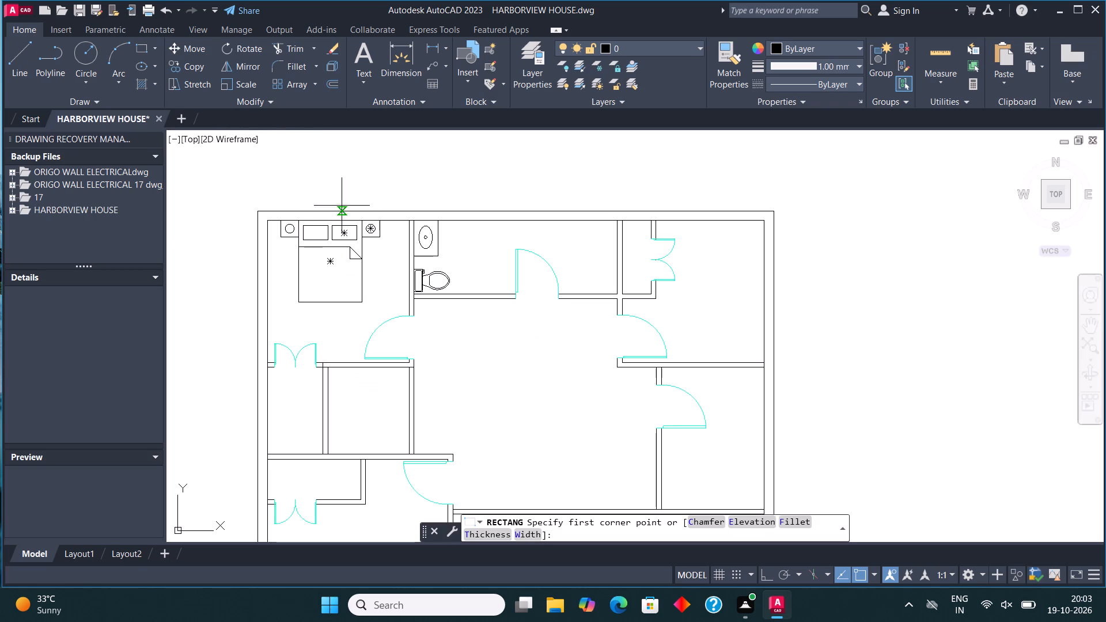
pyautogui.scroll(5, 331, 193)
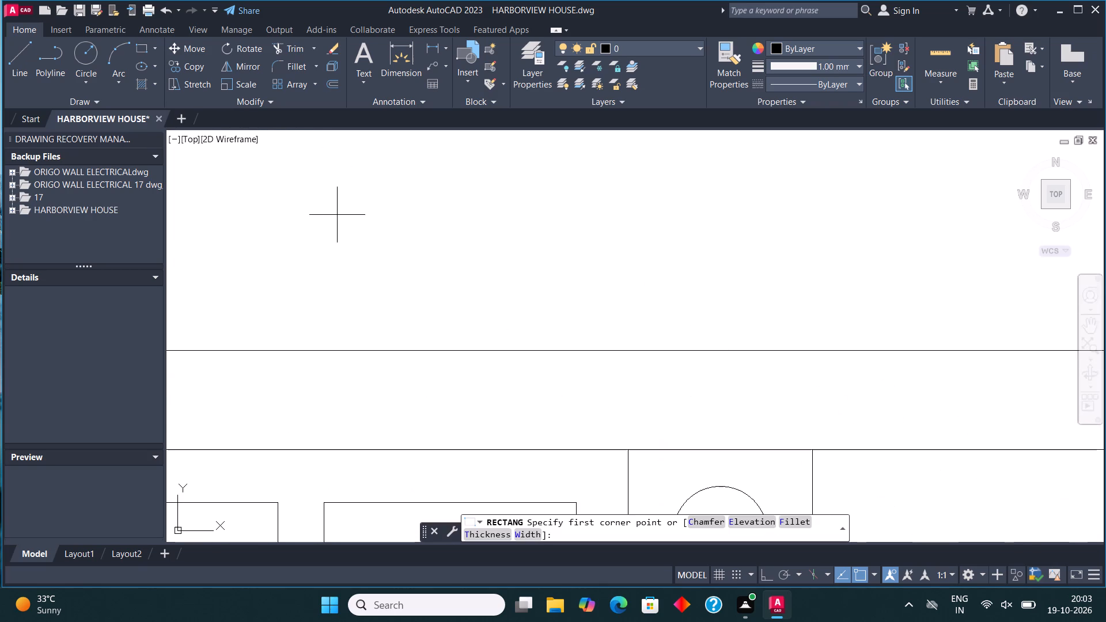
pyautogui.scroll(-2, 343, 272)
pyautogui.moveTo(359, 301); pyautogui.dragTo(418, 304, button='middle')
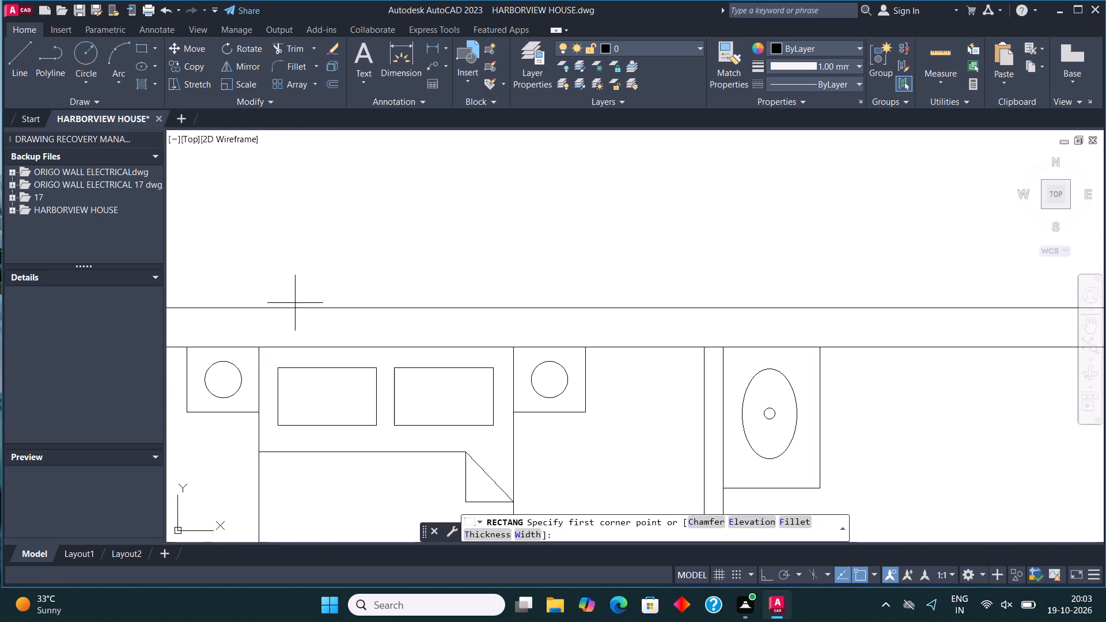
pyautogui.click(281, 308)
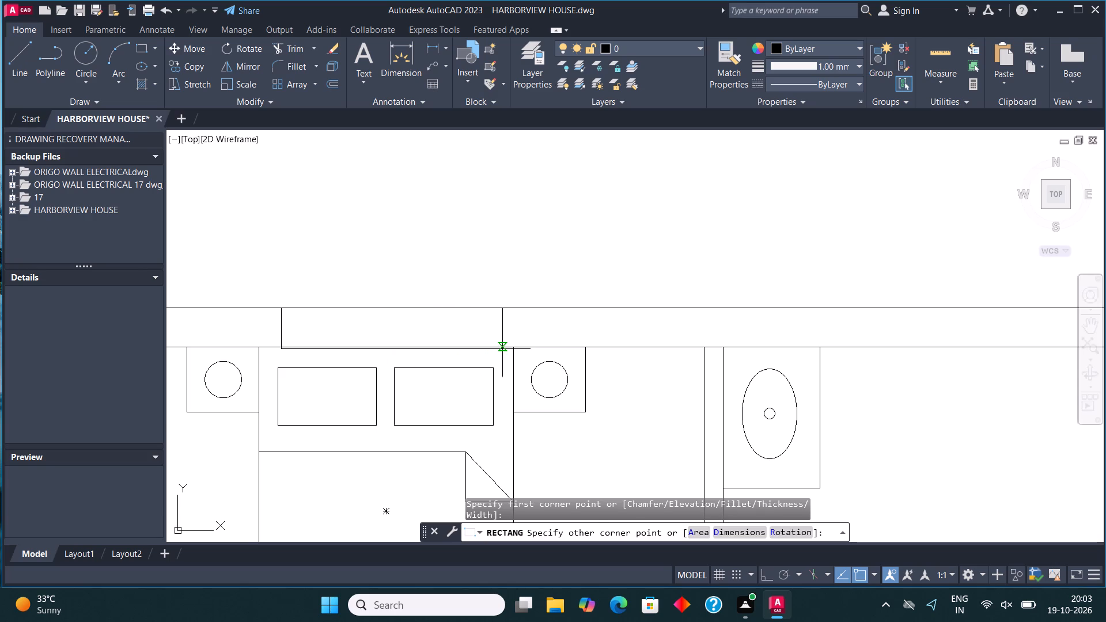
pyautogui.click(502, 349)
pyautogui.click(28, 65)
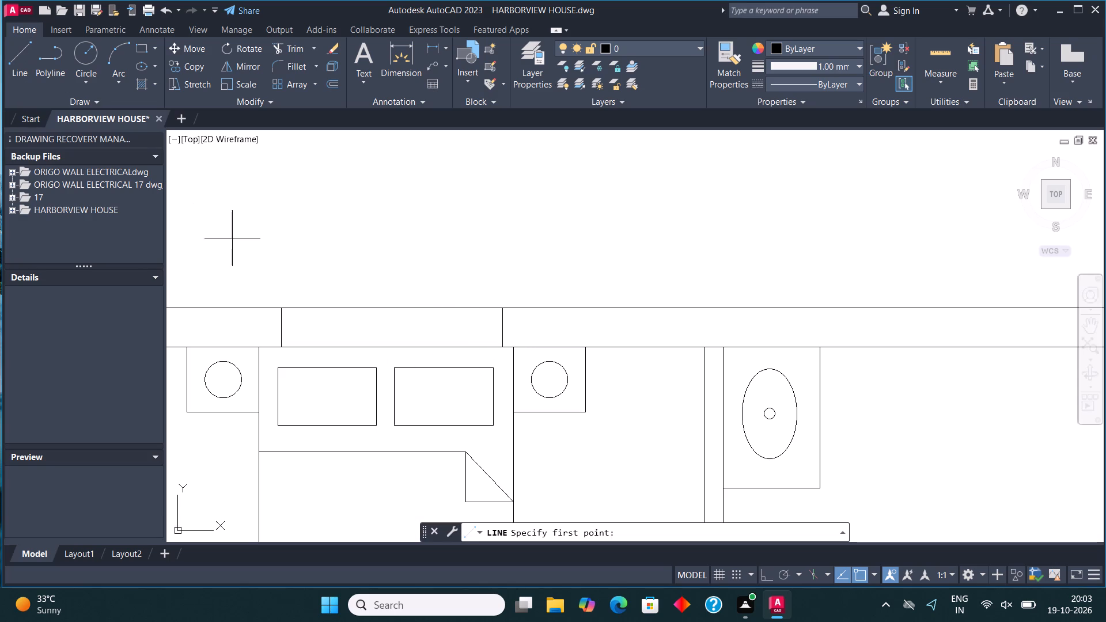
pyautogui.click(281, 329)
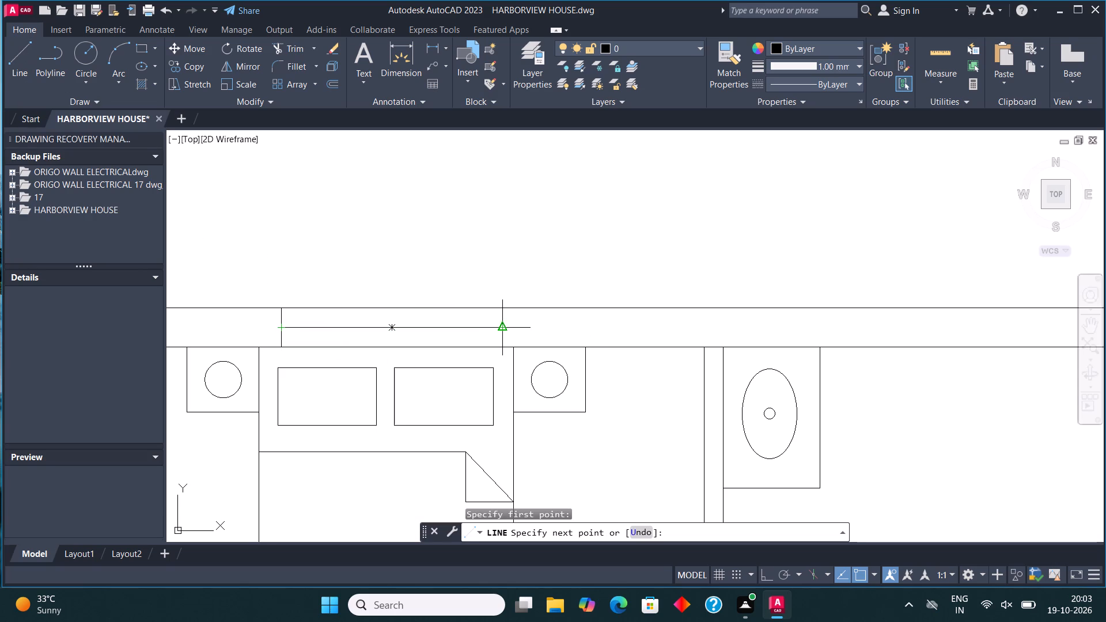
pyautogui.click(506, 330)
pyautogui.scroll(-2, 503, 328)
pyautogui.press('Escape')
# Copy the bedroom window along the top exterior wall to the upper-right room, between the double-door closet and the right exterior wall.
pyautogui.click(413, 340)
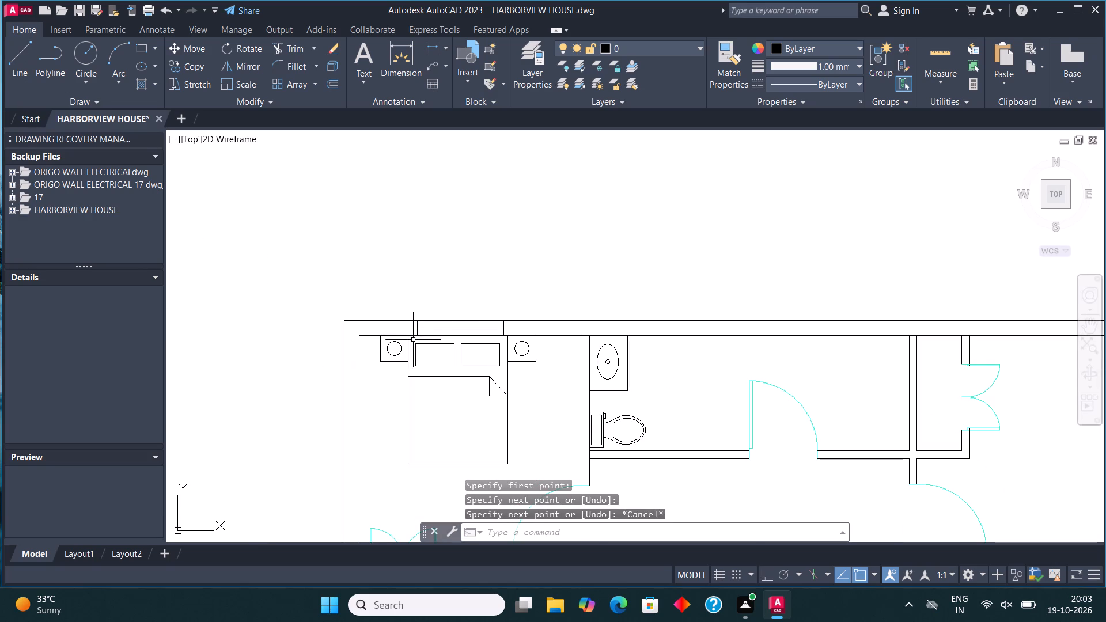
pyautogui.click(506, 308)
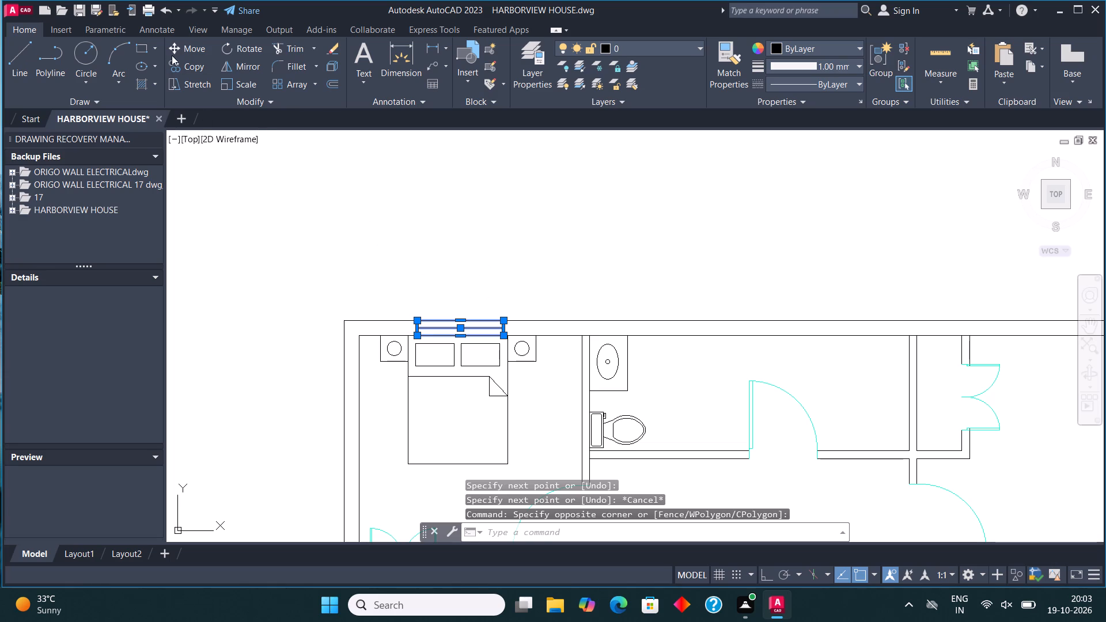
pyautogui.click(190, 68)
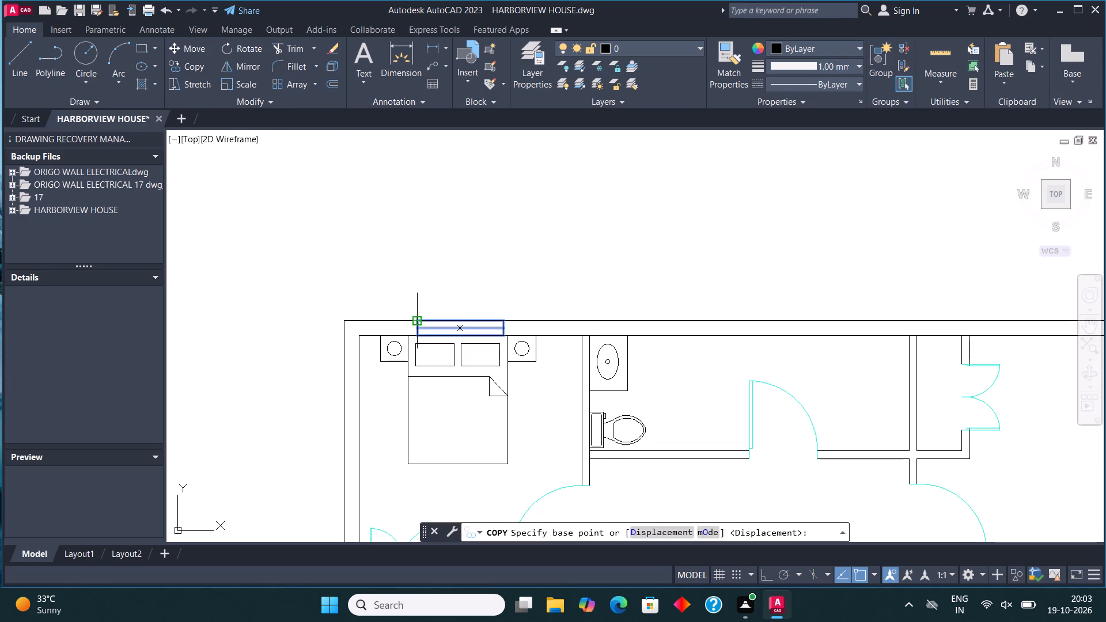
pyautogui.click(420, 319)
pyautogui.scroll(-4, 420, 319)
pyautogui.scroll(3, 554, 325)
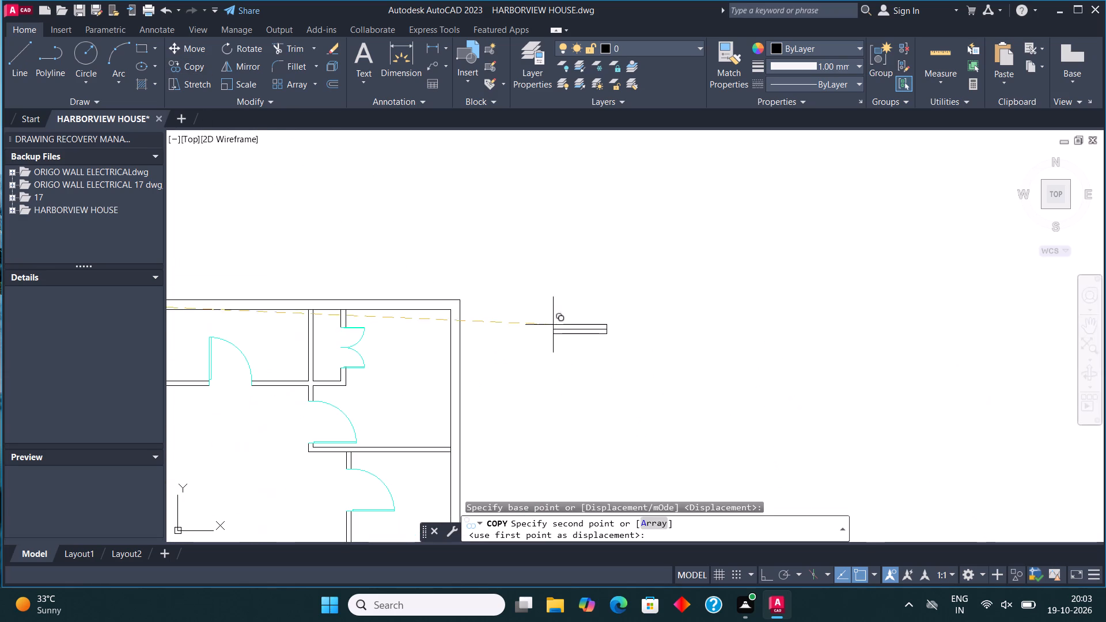
pyautogui.click(385, 300)
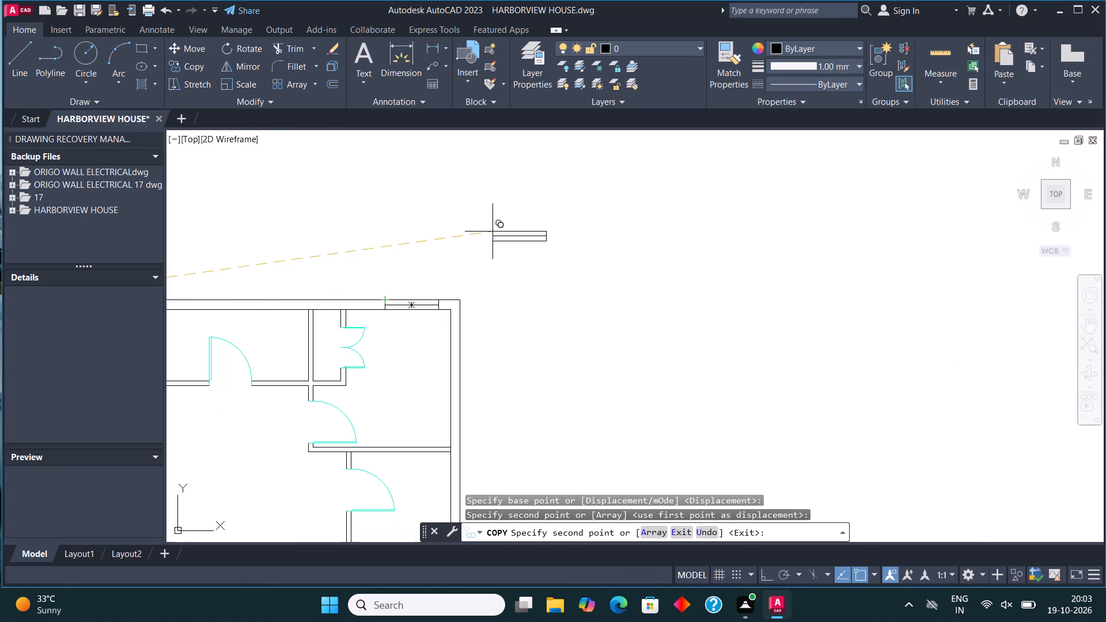
# Place another copy of the window in the bottom exterior wall of the lower-left room, near the middle.
pyautogui.scroll(-3, 493, 232)
pyautogui.scroll(3, 362, 359)
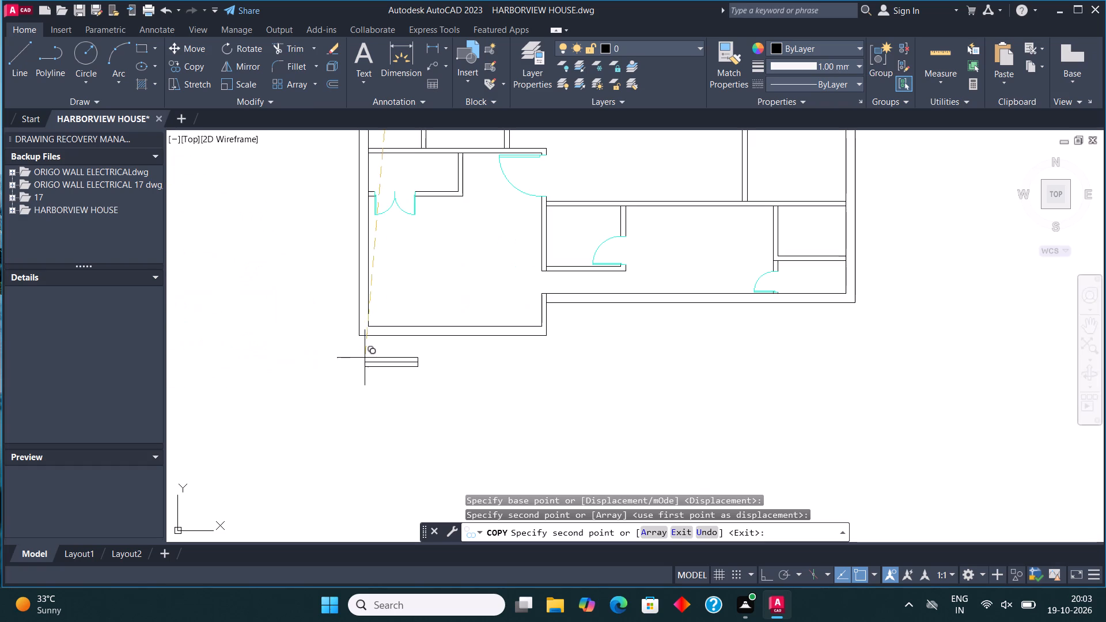
pyautogui.click(422, 325)
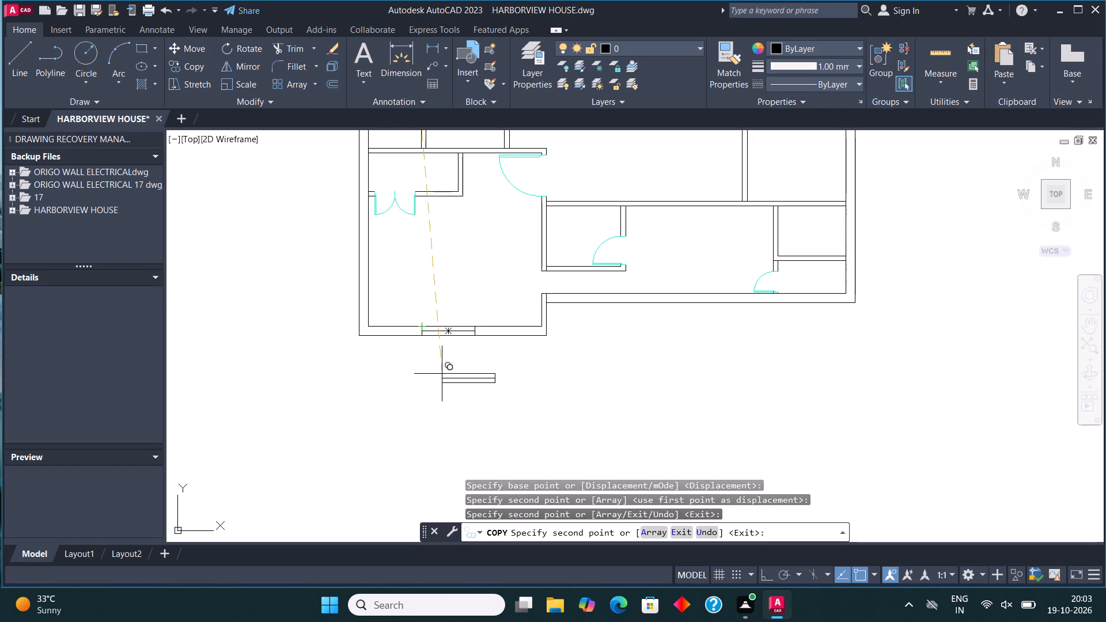
pyautogui.scroll(-2, 450, 386)
pyautogui.press('Escape')
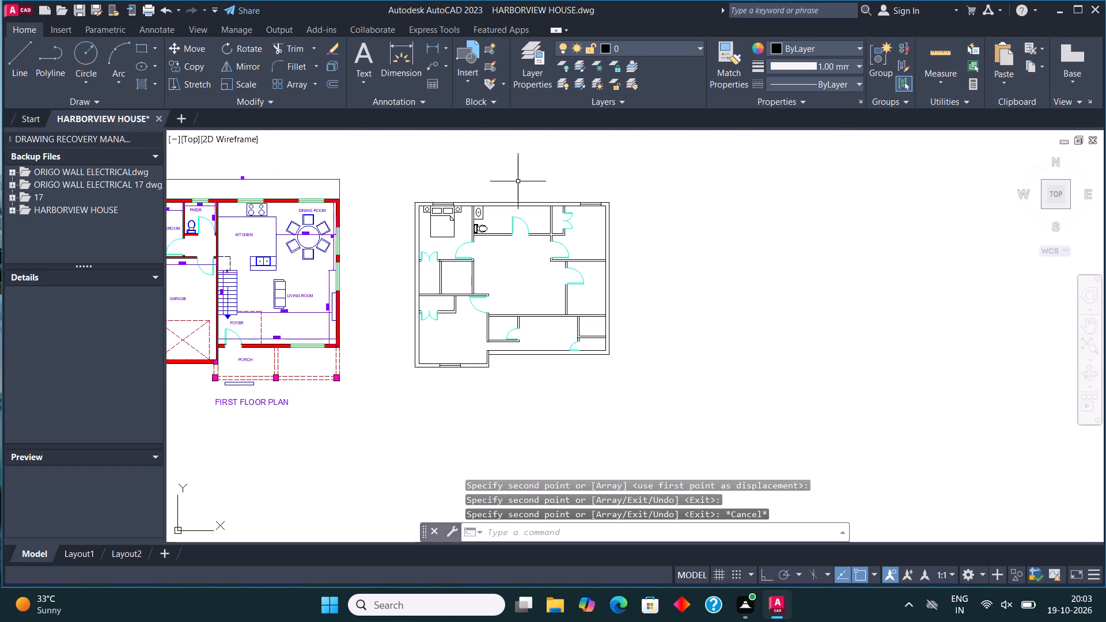
# Move the upper-right closet's two vertical walls and its double door left along the top wall, close to the bathroom door.
pyautogui.scroll(3, 518, 181)
pyautogui.moveTo(478, 271); pyautogui.dragTo(486, 278, button='middle')
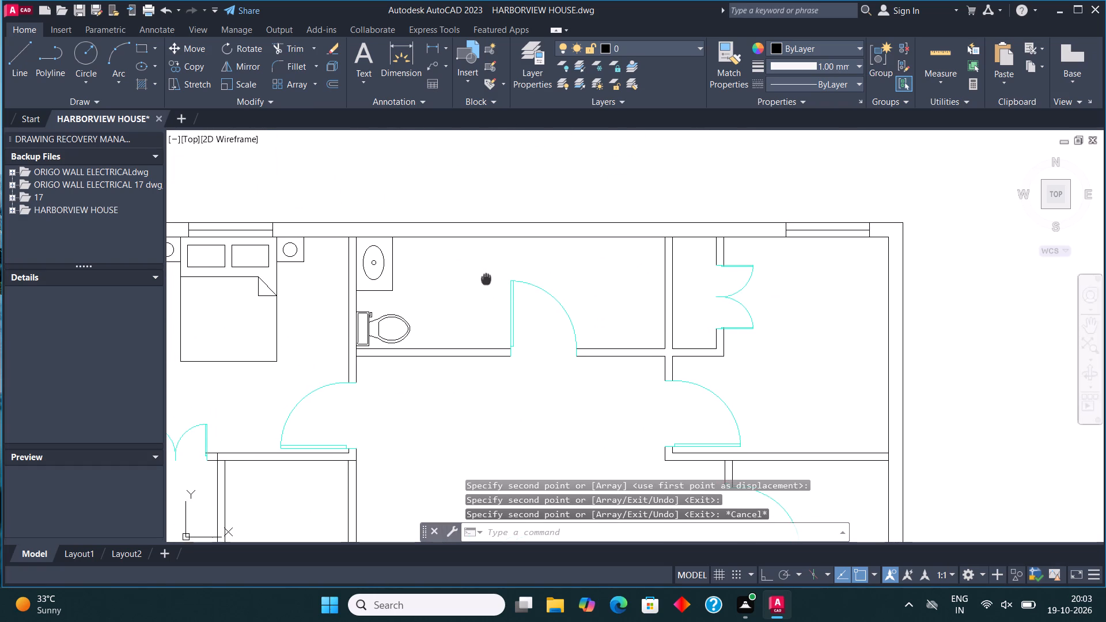
pyautogui.moveTo(486, 278); pyautogui.dragTo(419, 304, button='middle')
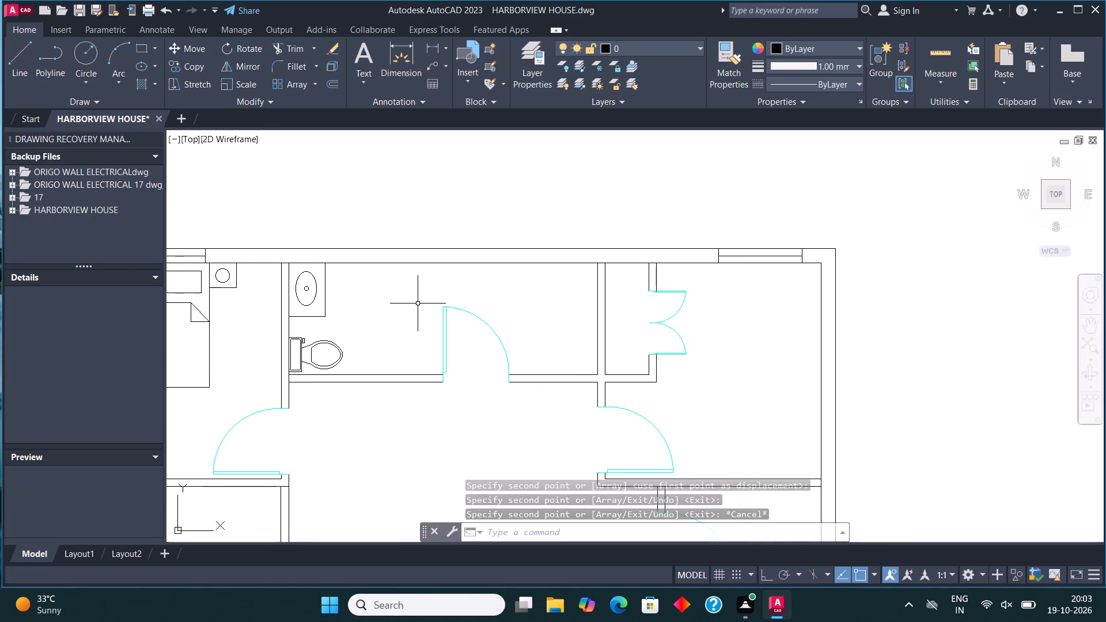
pyautogui.scroll(-1, 461, 352)
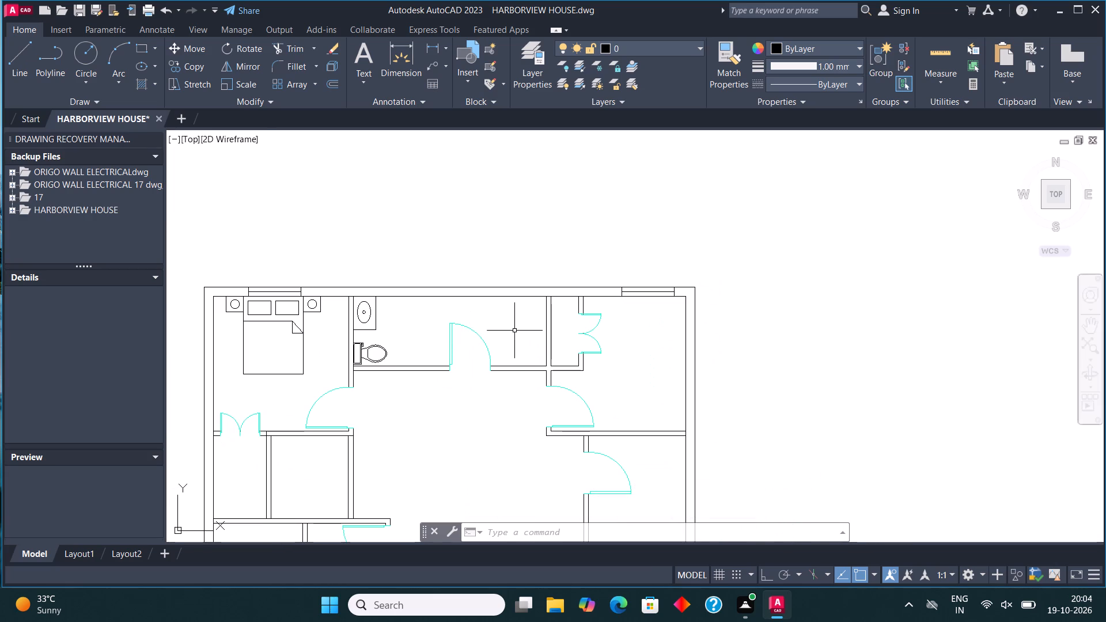
pyautogui.scroll(1, 622, 350)
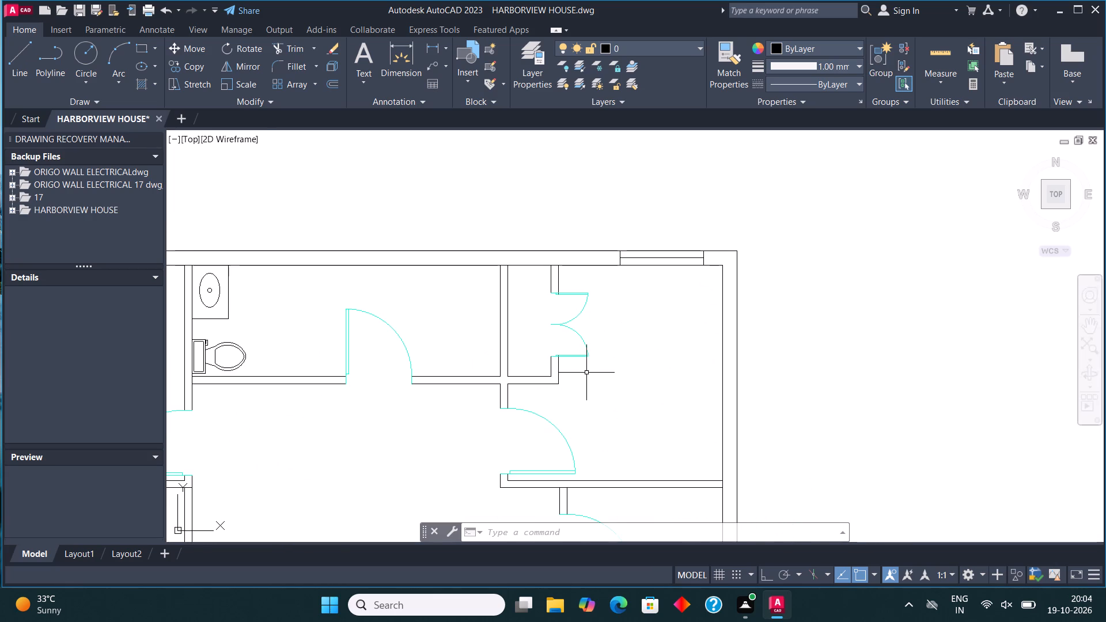
pyautogui.click(570, 373)
pyautogui.click(546, 285)
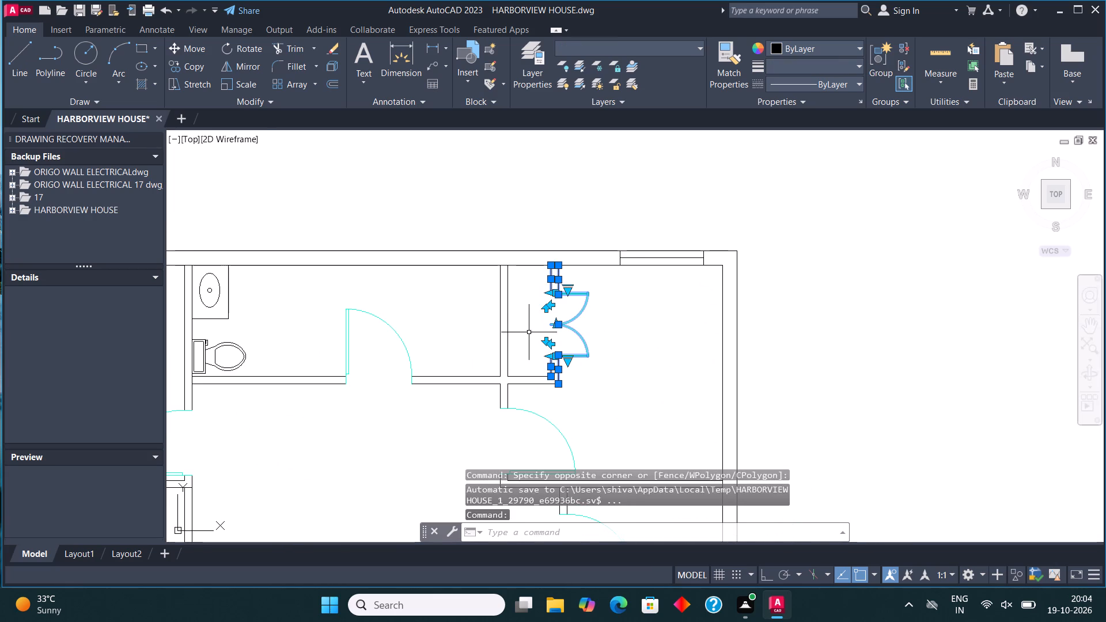
pyautogui.click(526, 347)
pyautogui.click(464, 301)
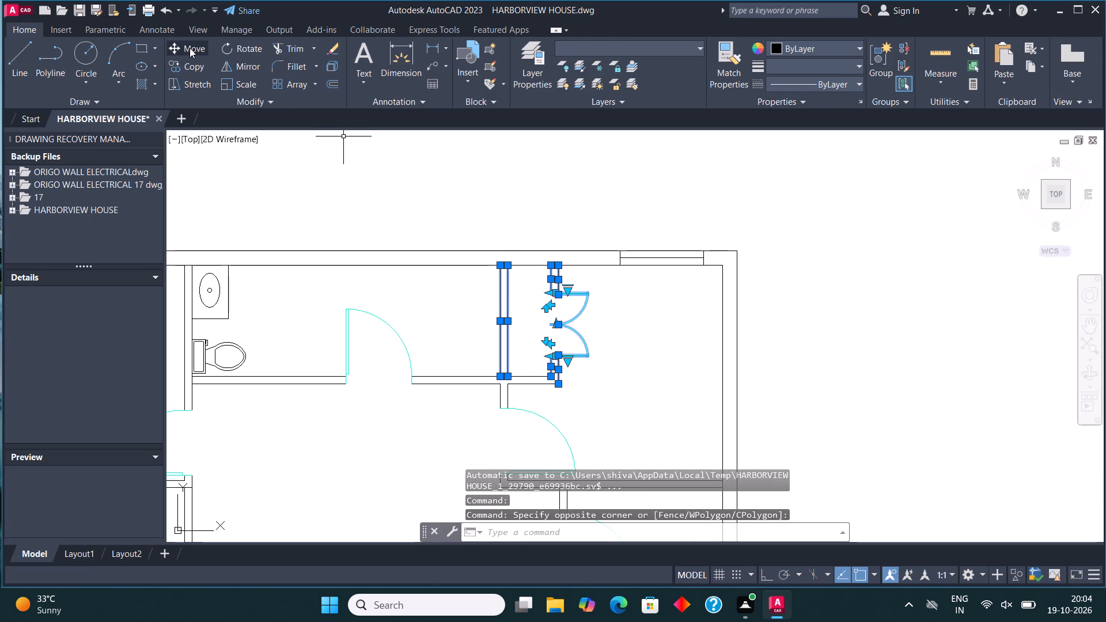
pyautogui.click(190, 48)
pyautogui.click(501, 262)
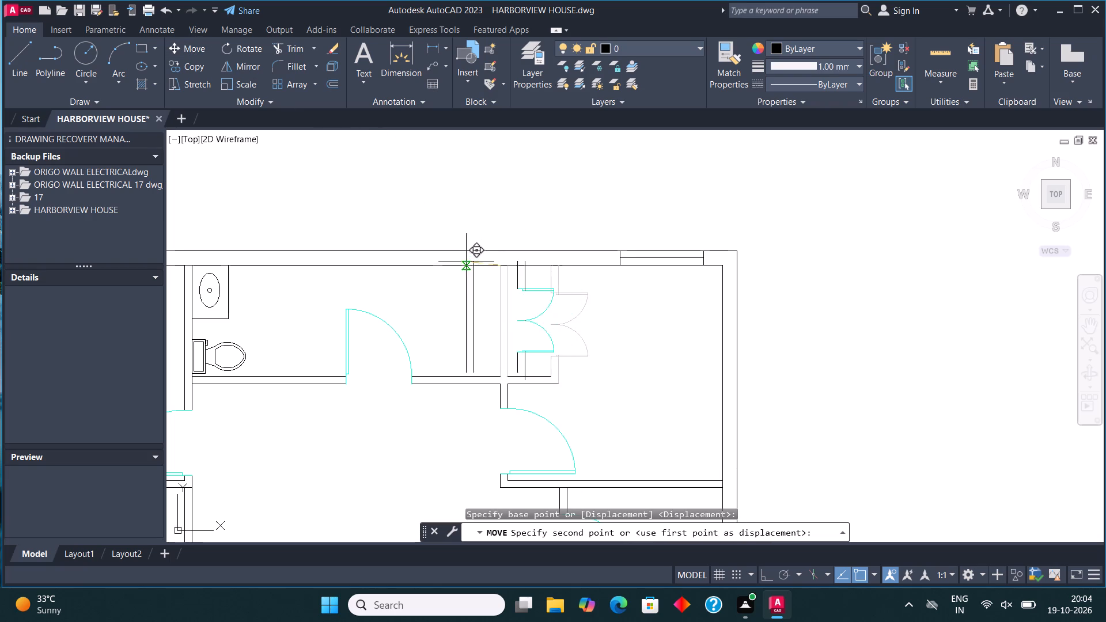
pyautogui.click(435, 263)
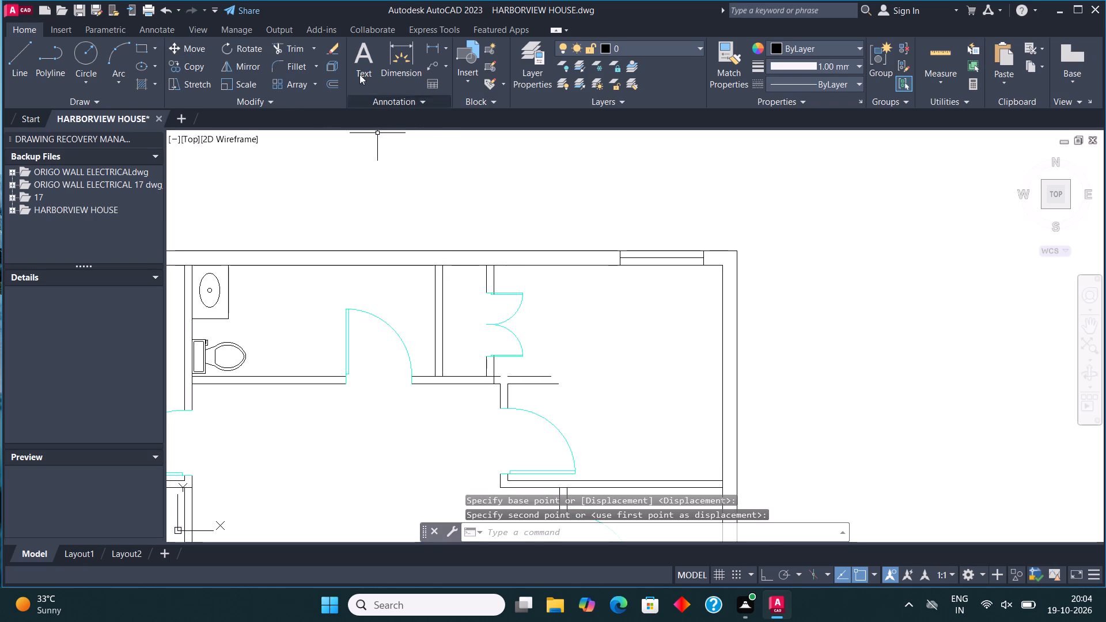
# Fillet the upper face of the closet's bottom wall to the right face of the short wall above the upper-right room's door.
pyautogui.click(291, 63)
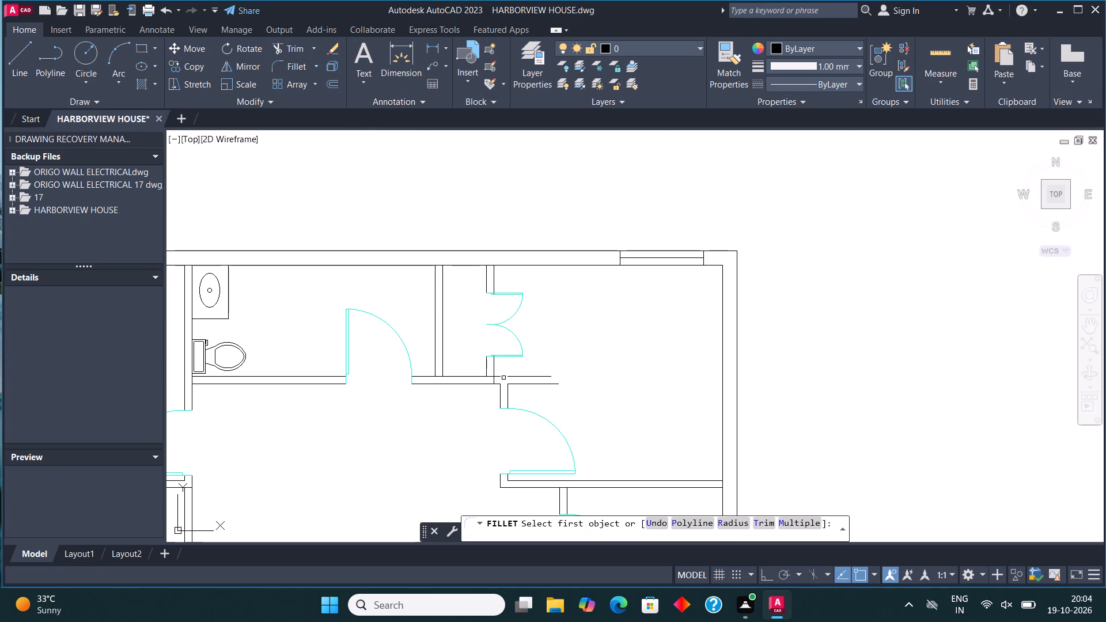
pyautogui.click(501, 377)
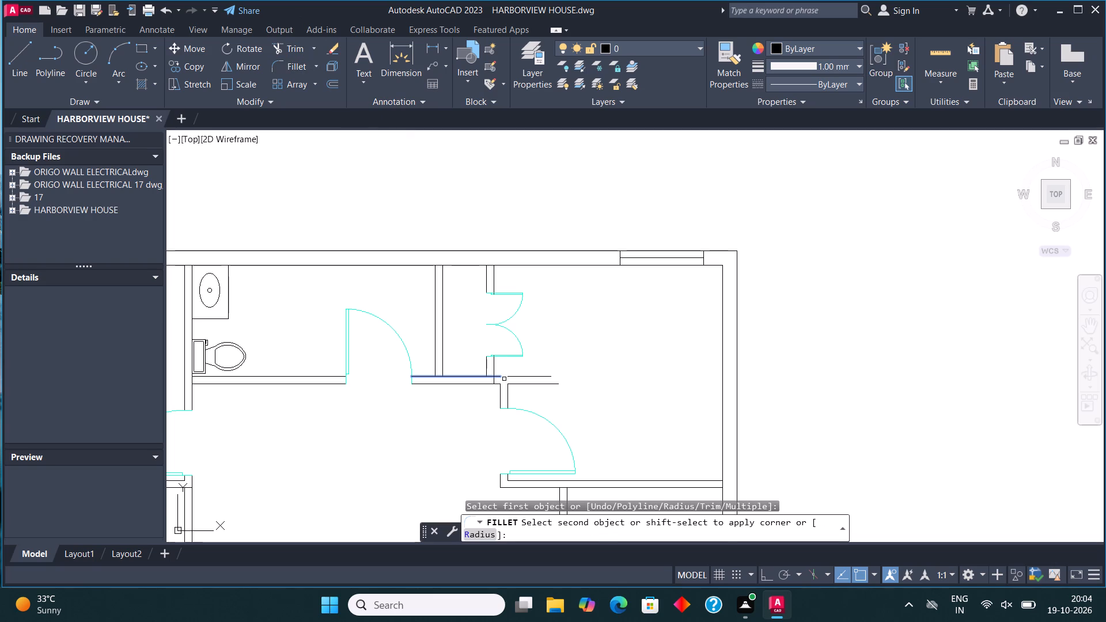
pyautogui.click(507, 396)
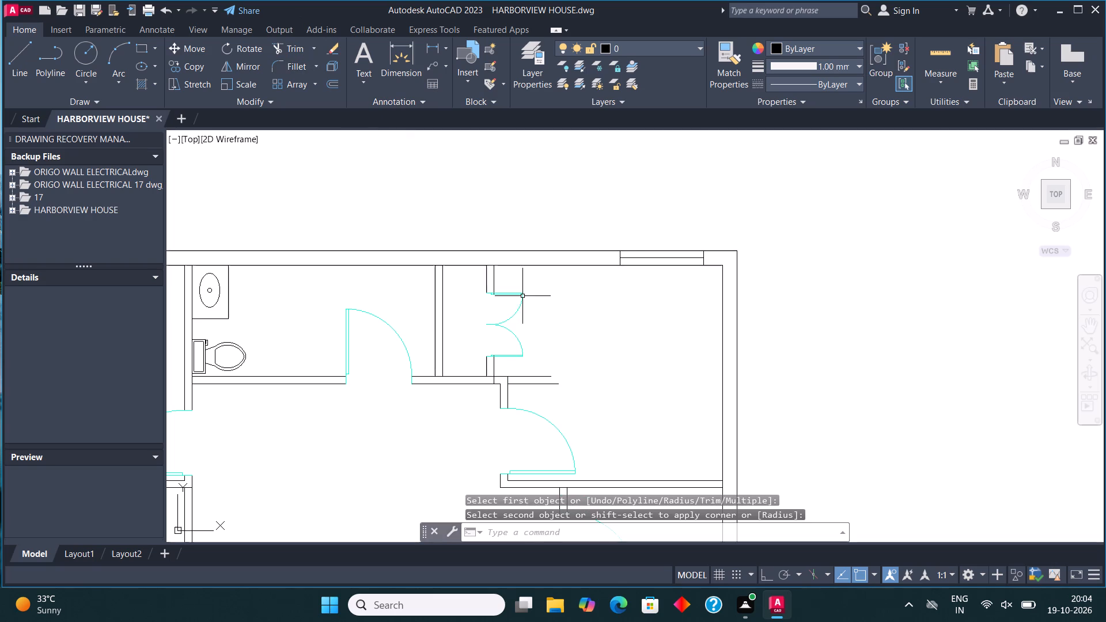
# Trim the leftover wall lines projecting past the new corner and clean up the closet's bottom wall junction.
pyautogui.click(296, 48)
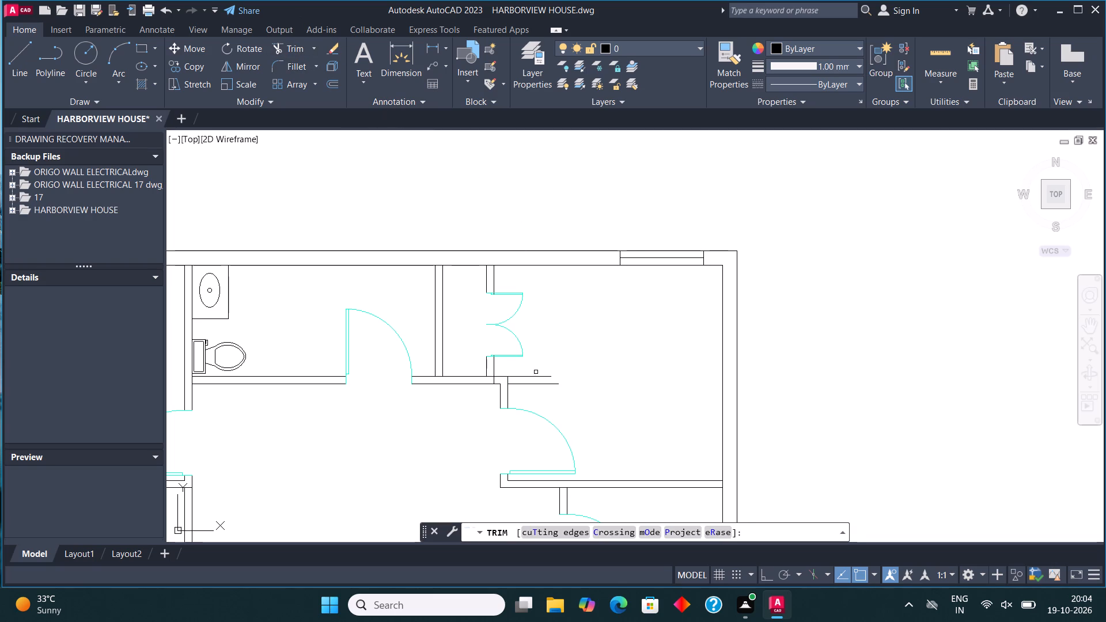
pyautogui.moveTo(529, 368); pyautogui.dragTo(536, 395)
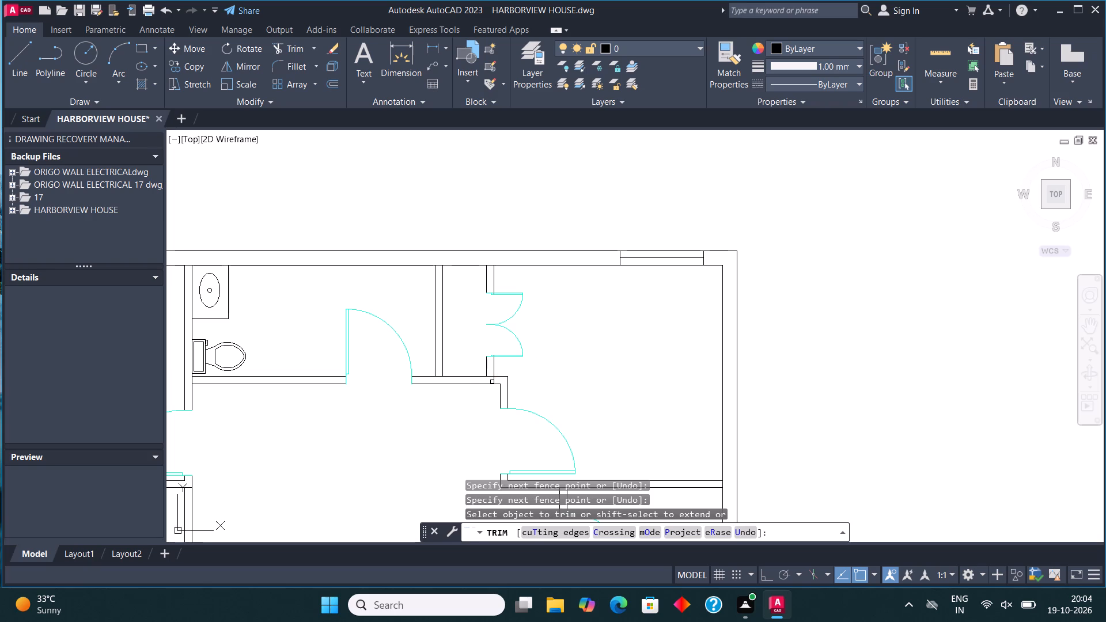
pyautogui.click(494, 382)
pyautogui.click(489, 379)
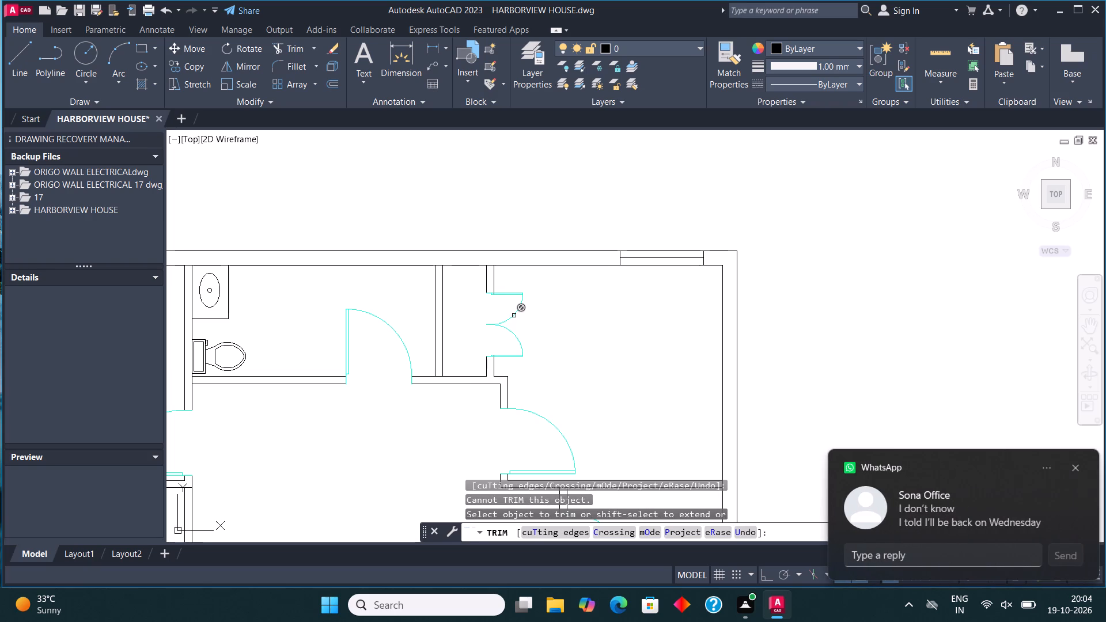
pyautogui.scroll(-1, 519, 324)
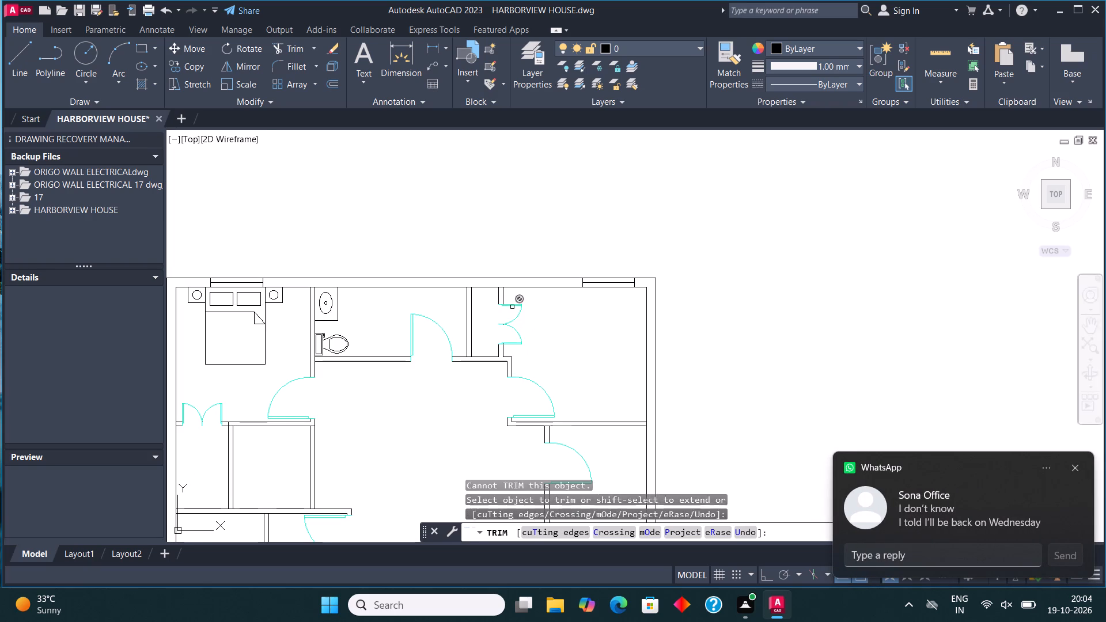
pyautogui.press('Escape')
# Review the whole second floor plan layout after the closet change.
pyautogui.moveTo(528, 326); pyautogui.dragTo(518, 312, button='middle')
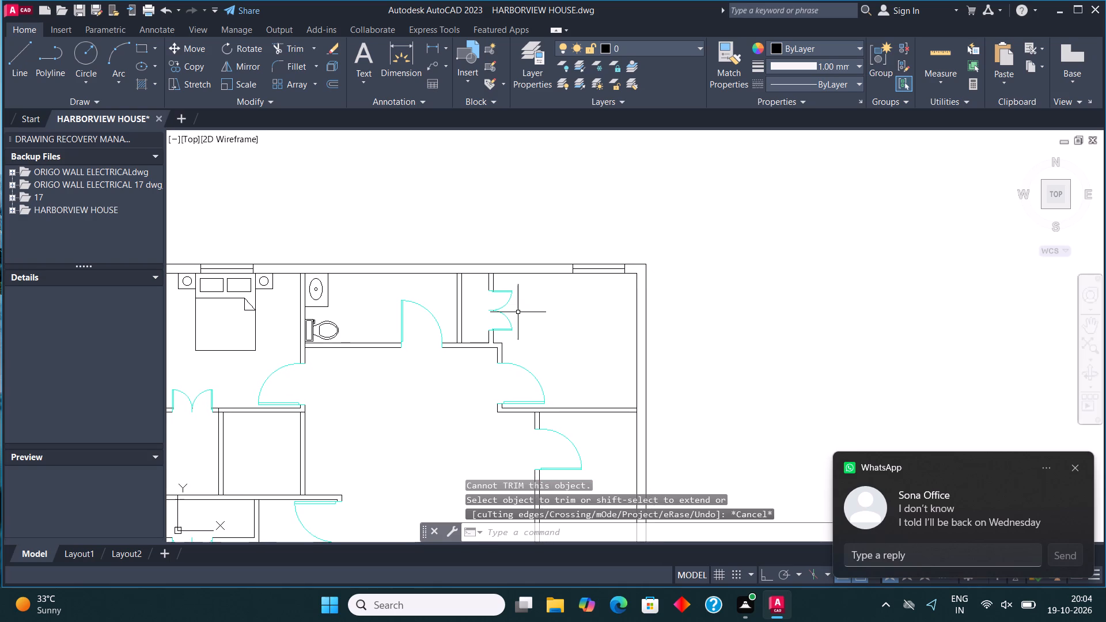
pyautogui.scroll(2, 523, 325)
pyautogui.scroll(-2, 523, 325)
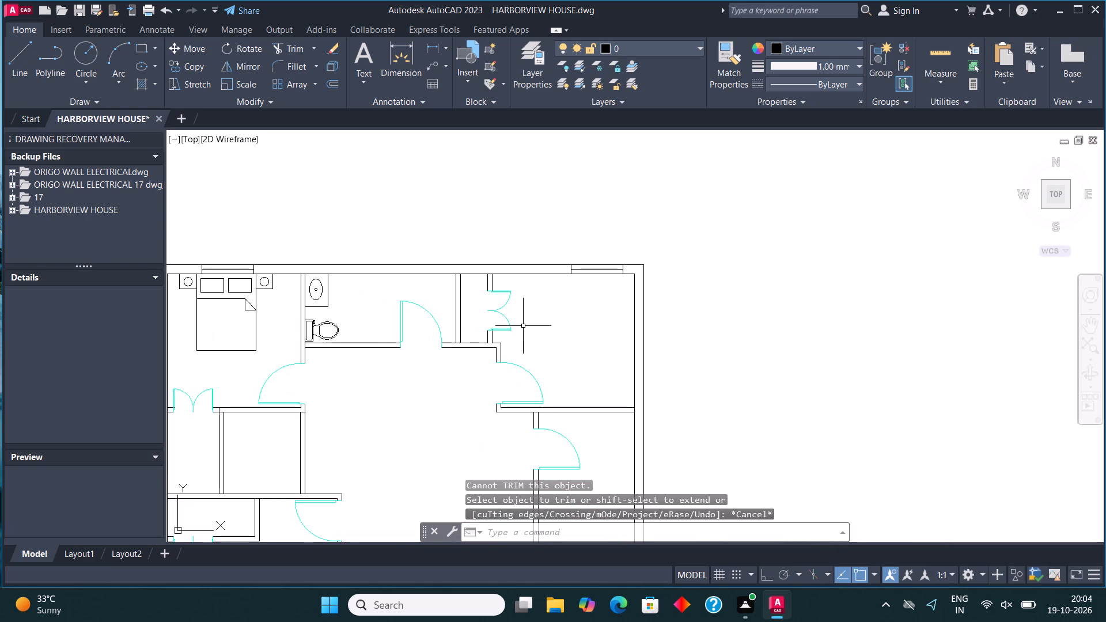
pyautogui.moveTo(523, 326); pyautogui.dragTo(529, 274, button='middle')
pyautogui.scroll(-1, 529, 274)
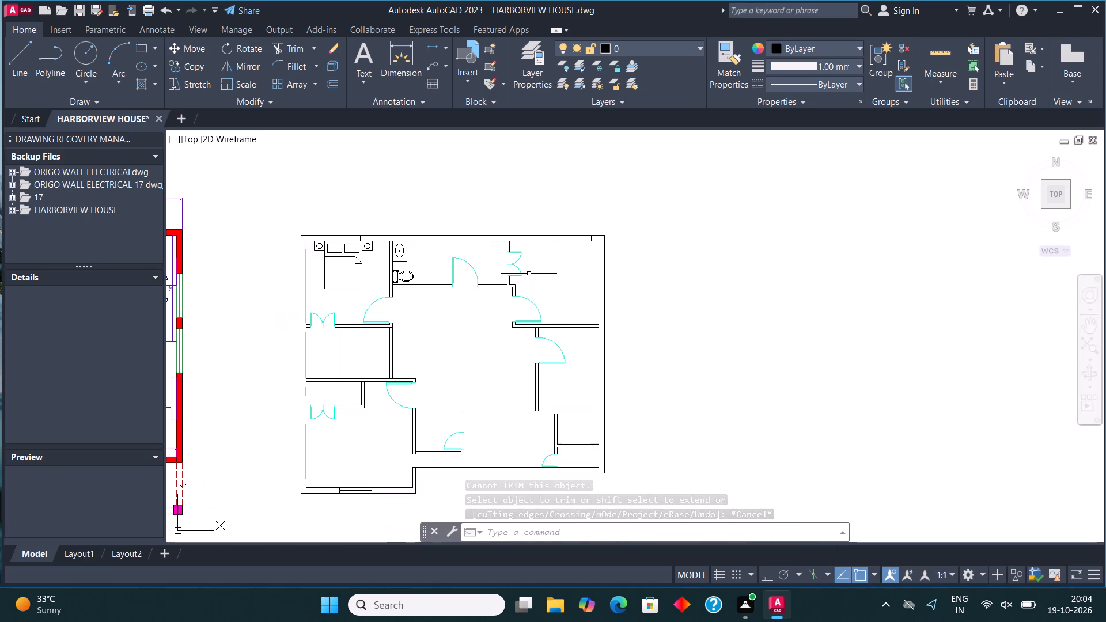
pyautogui.moveTo(550, 355); pyautogui.dragTo(551, 349, button='middle')
pyautogui.moveTo(567, 455); pyautogui.dragTo(578, 446, button='middle')
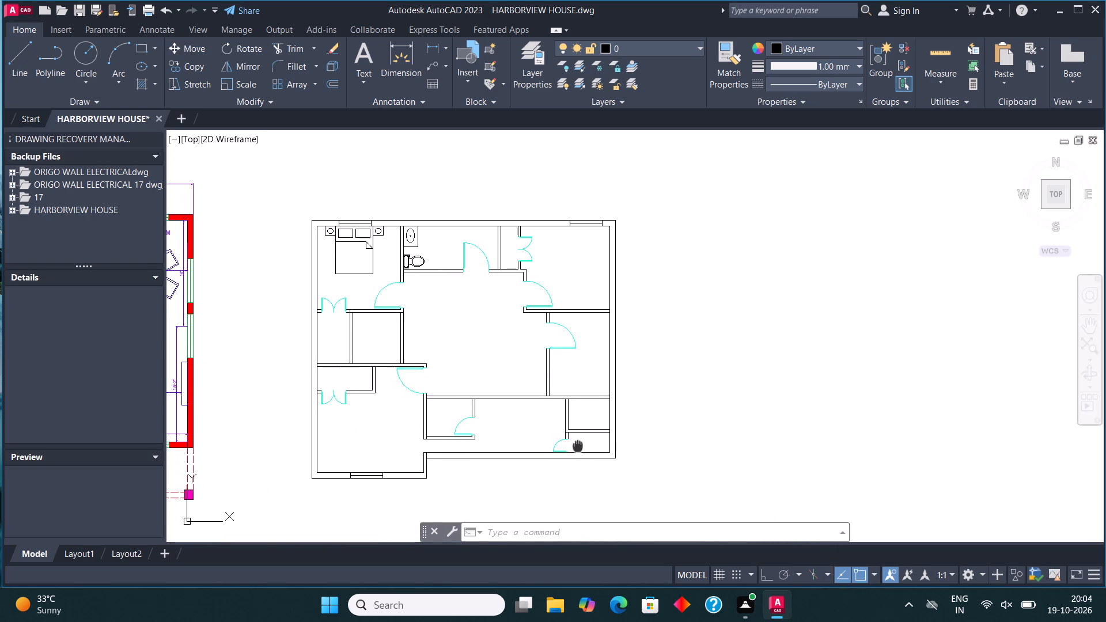
pyautogui.moveTo(578, 446); pyautogui.dragTo(583, 445, button='middle')
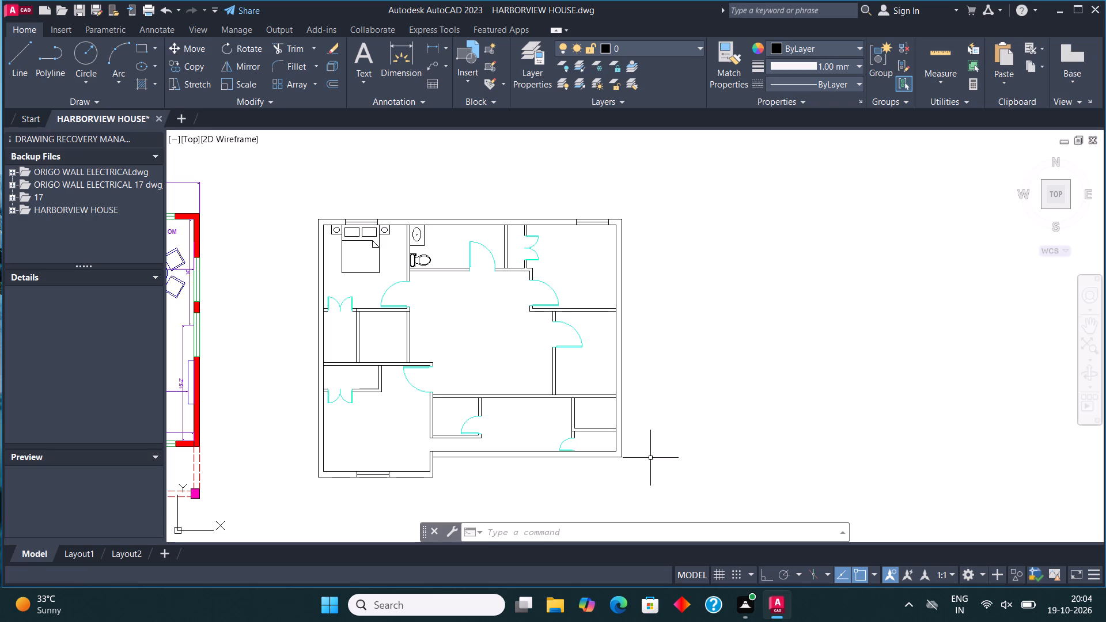
# Copy the left-facing toilet beside the first floor plan into the second floor's small lower-right room, its tank against the right exterior wall.
pyautogui.scroll(-4, 489, 426)
pyautogui.scroll(5, 384, 405)
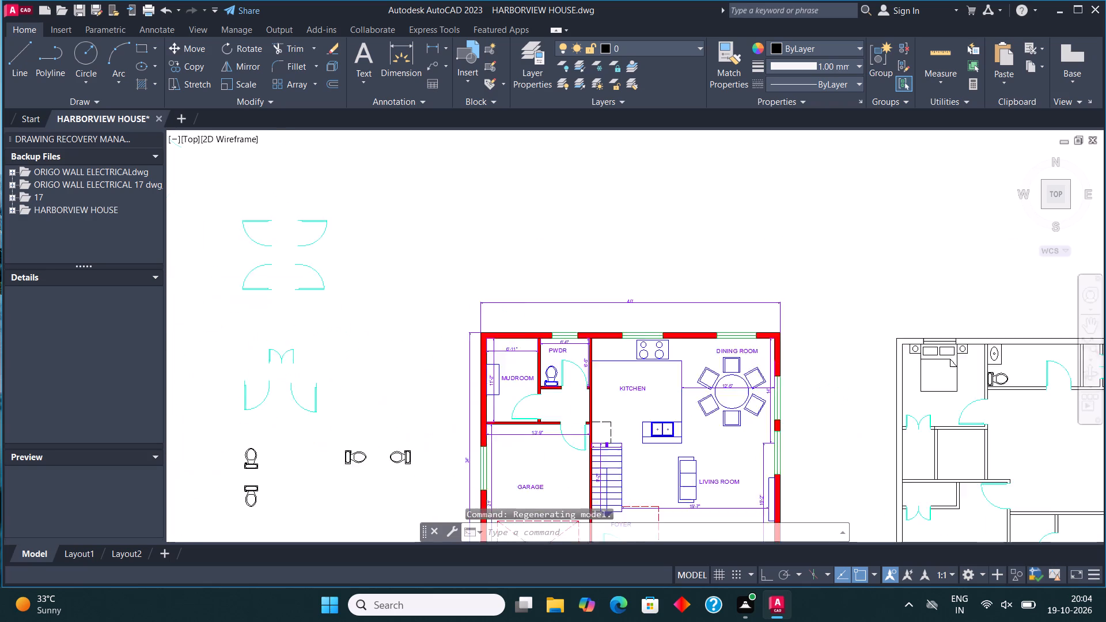
pyautogui.moveTo(421, 500); pyautogui.dragTo(431, 439, button='middle')
pyautogui.click(435, 435)
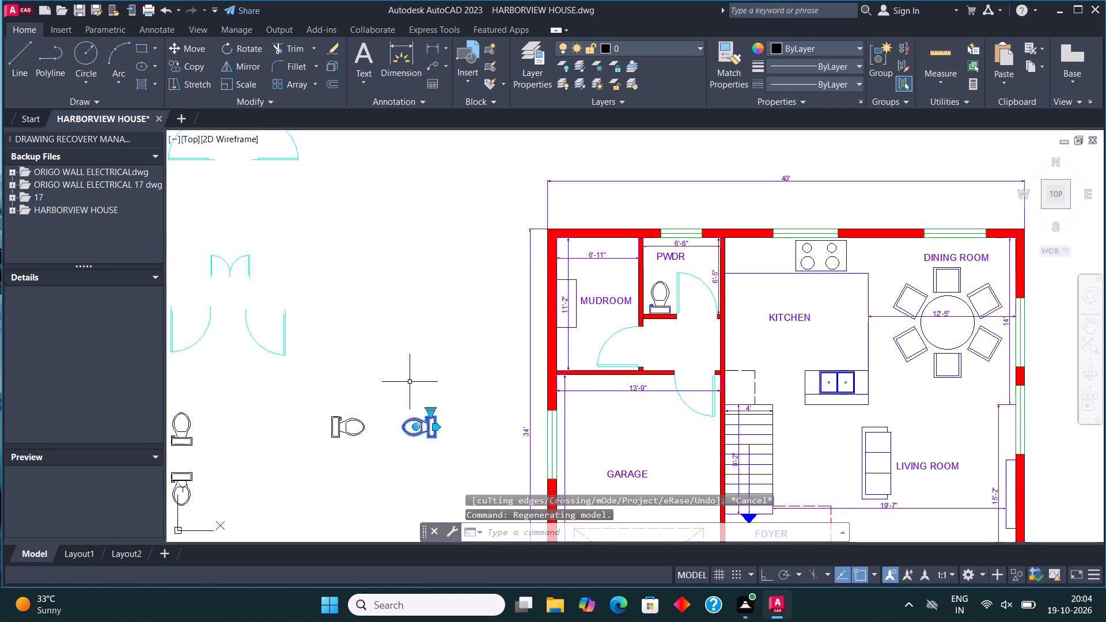
pyautogui.click(191, 69)
pyautogui.scroll(2, 433, 426)
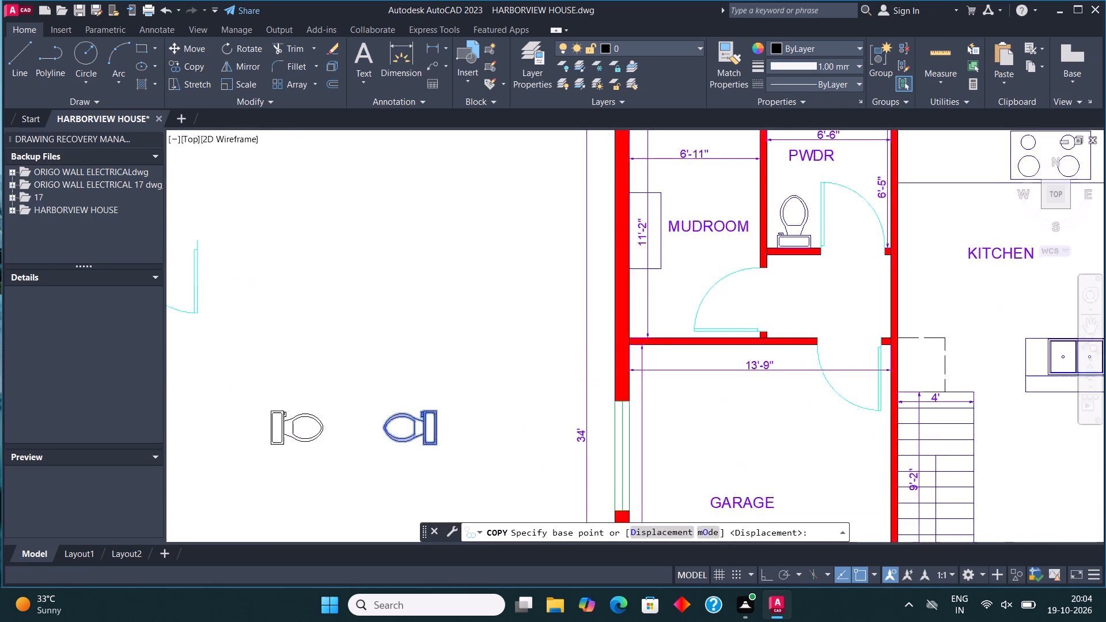
pyautogui.scroll(2, 434, 428)
pyautogui.click(440, 427)
pyautogui.scroll(-4, 464, 314)
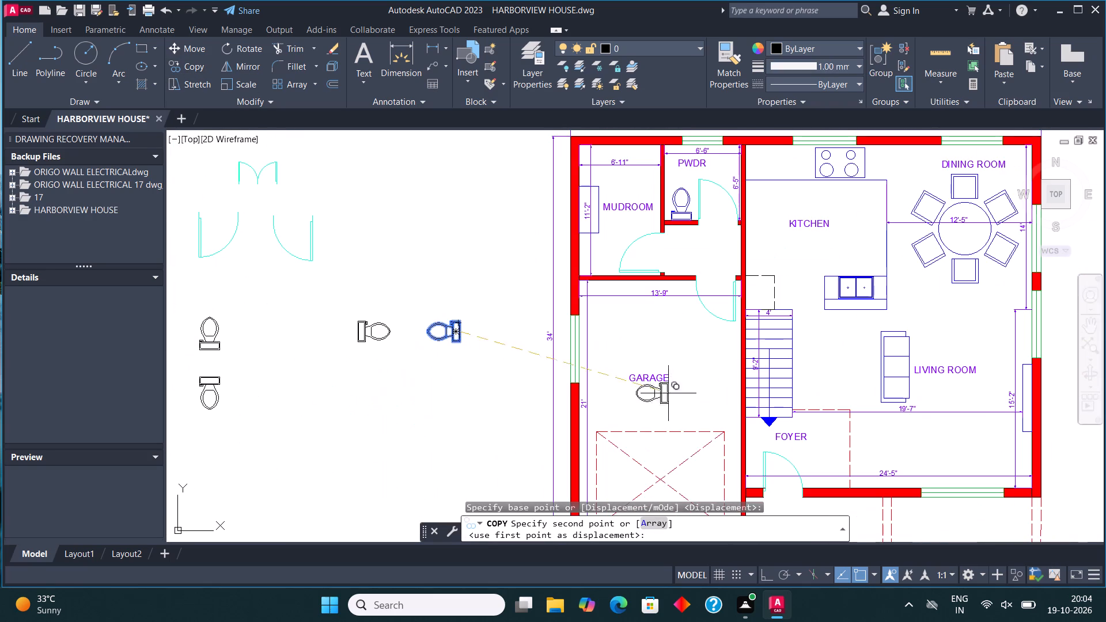
pyautogui.moveTo(776, 362); pyautogui.dragTo(500, 338, button='middle')
pyautogui.scroll(-2, 462, 337)
pyautogui.moveTo(719, 386); pyautogui.dragTo(600, 370, button='middle')
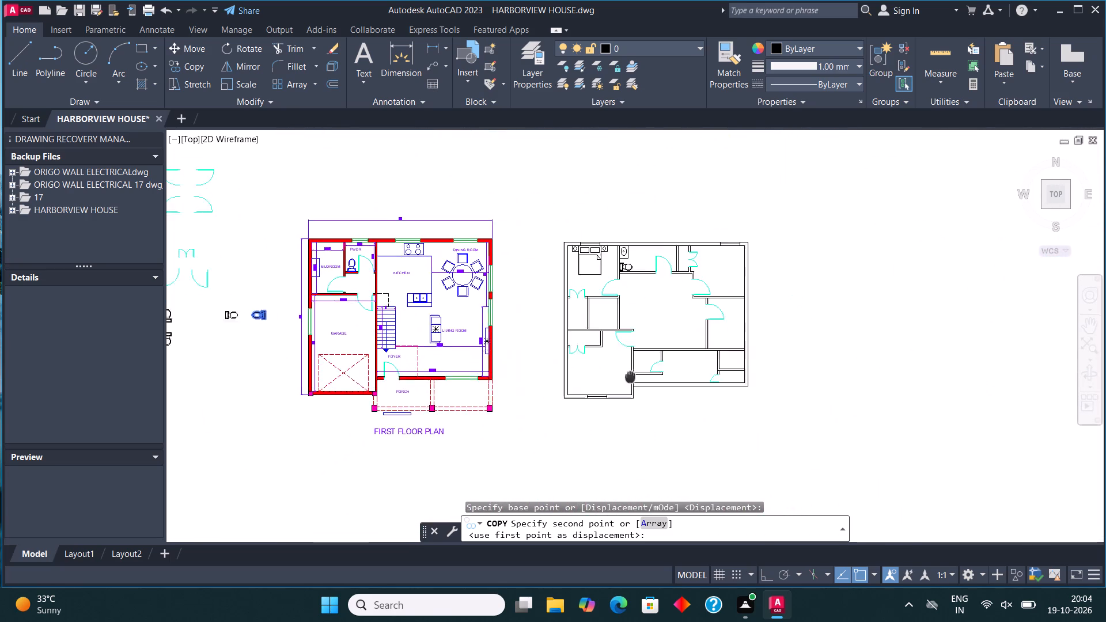
pyautogui.moveTo(600, 370); pyautogui.dragTo(444, 364, button='middle')
pyautogui.scroll(2, 570, 361)
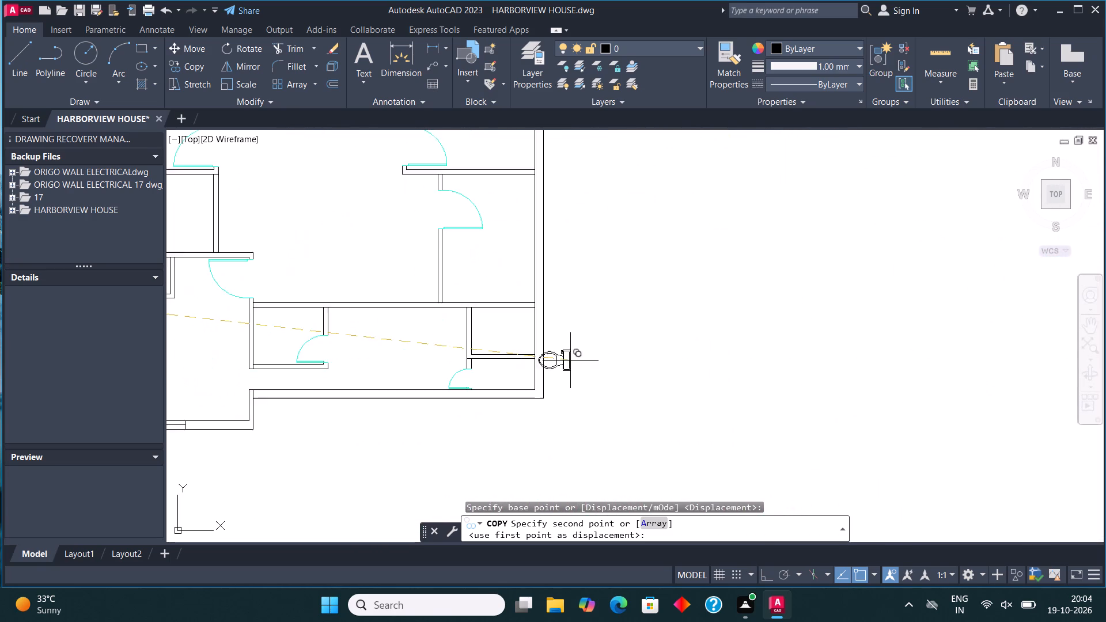
pyautogui.scroll(1, 570, 361)
pyautogui.scroll(2, 506, 374)
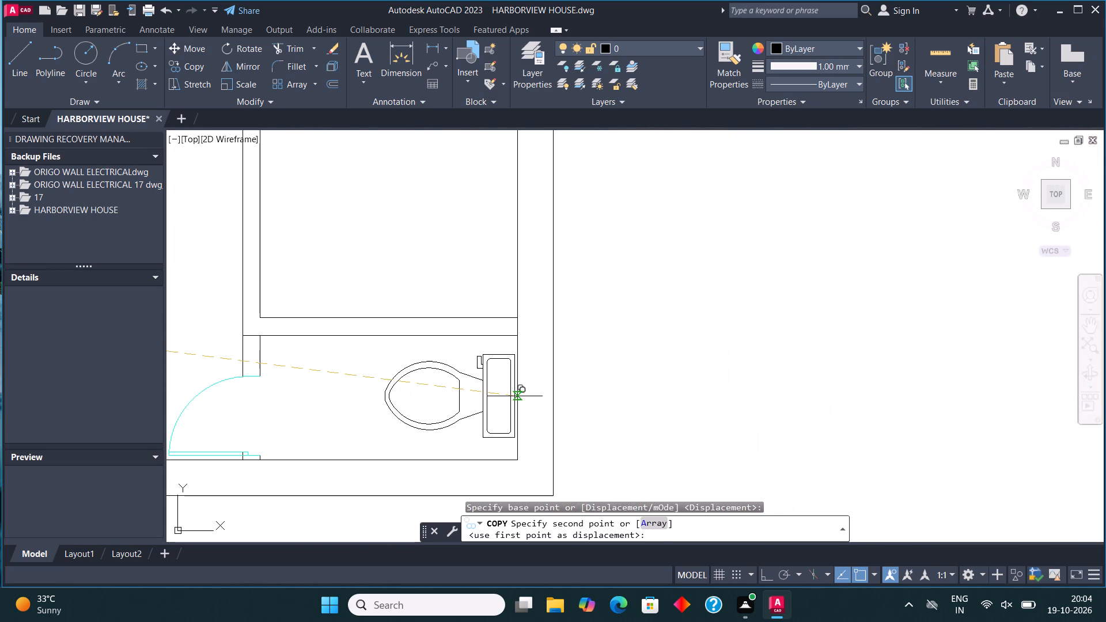
pyautogui.click(518, 400)
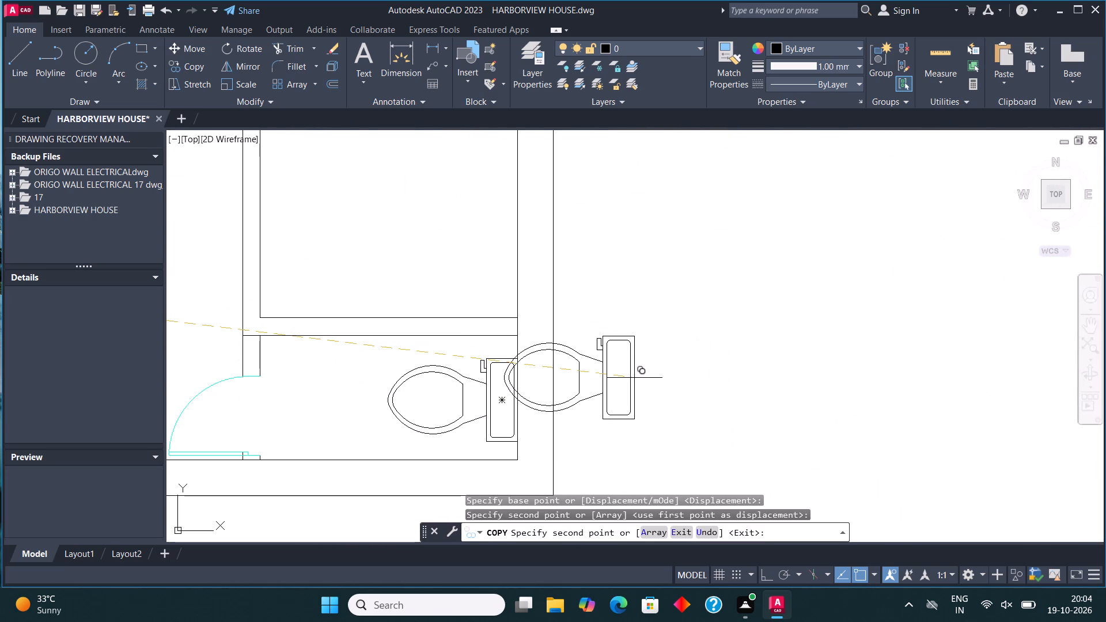
pyautogui.scroll(-2, 639, 405)
pyautogui.press('Escape')
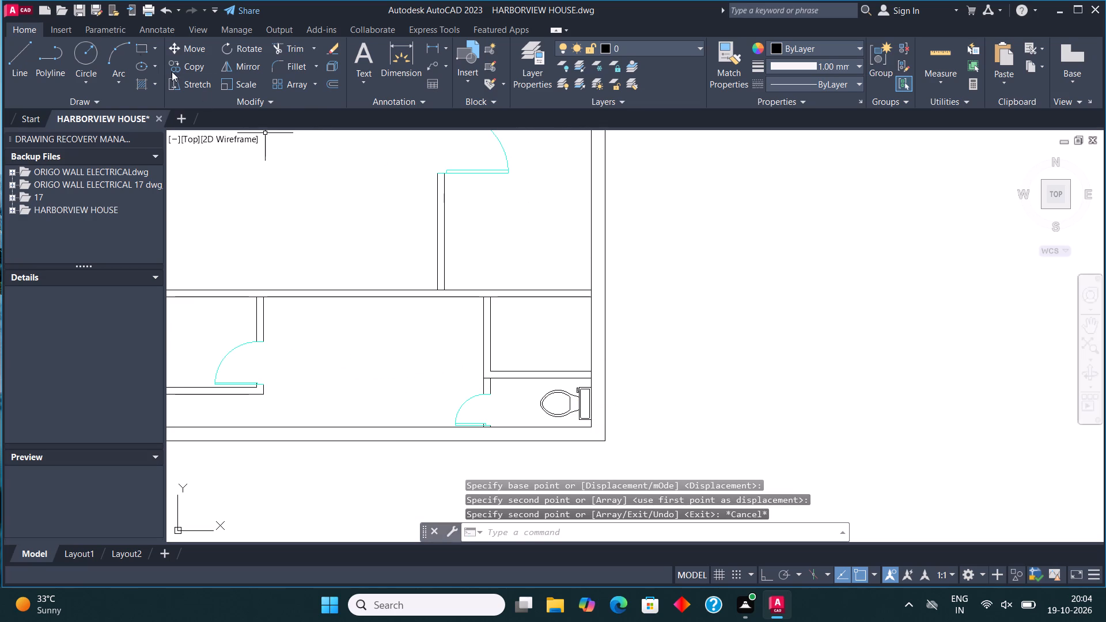
# Draw a window with a centre line in the right exterior wall, at the small room directly above the toilet room.
pyautogui.click(142, 44)
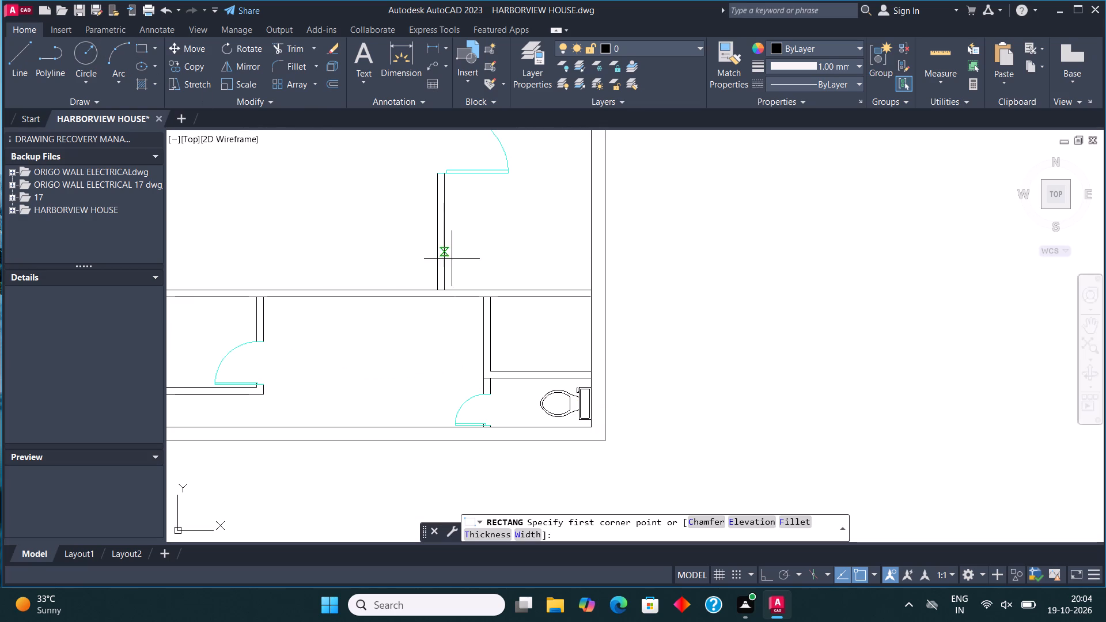
pyautogui.click(592, 358)
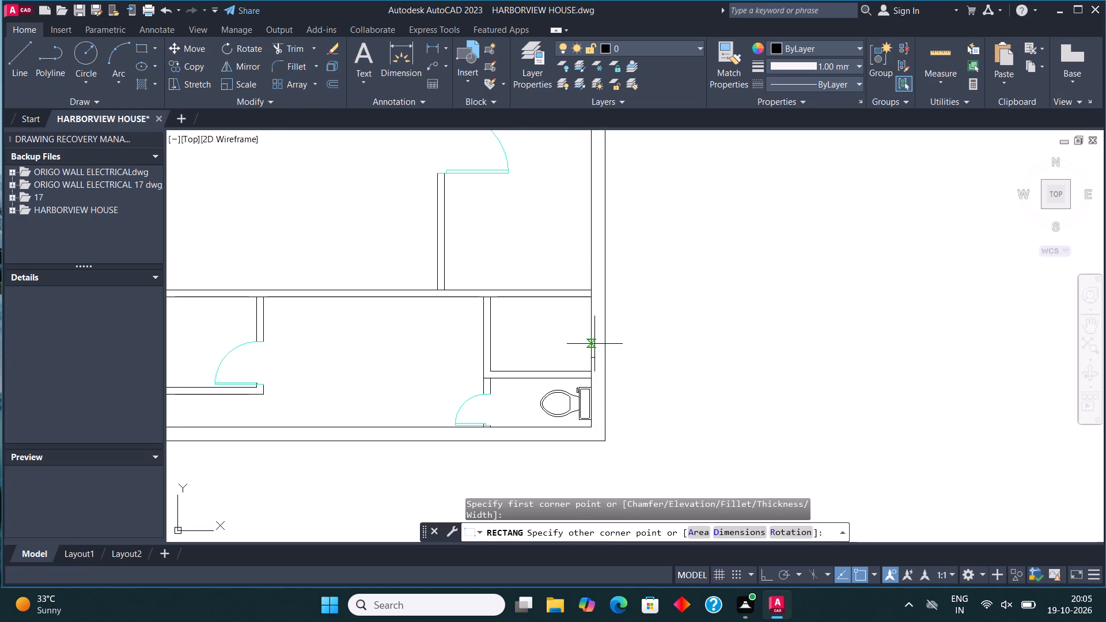
pyautogui.click(605, 310)
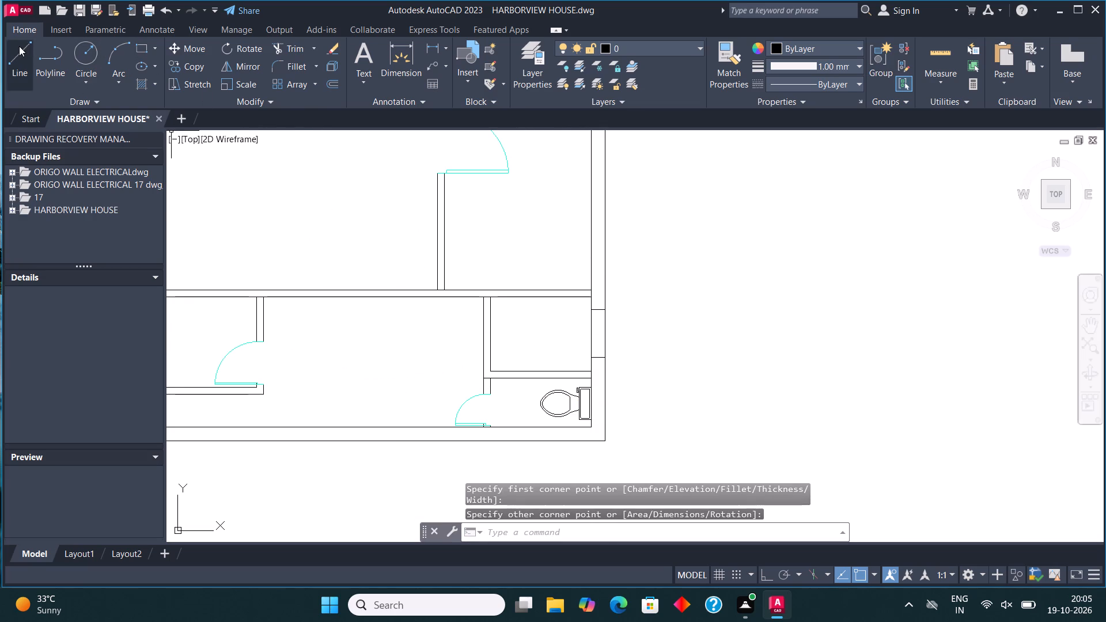
pyautogui.click(19, 46)
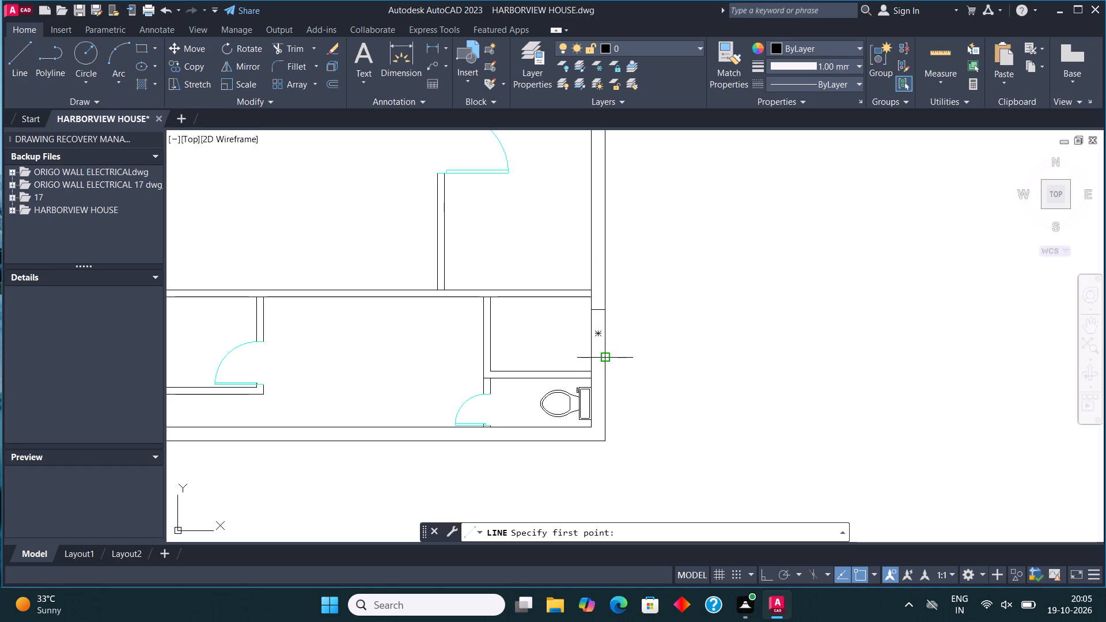
pyautogui.click(600, 358)
pyautogui.click(598, 314)
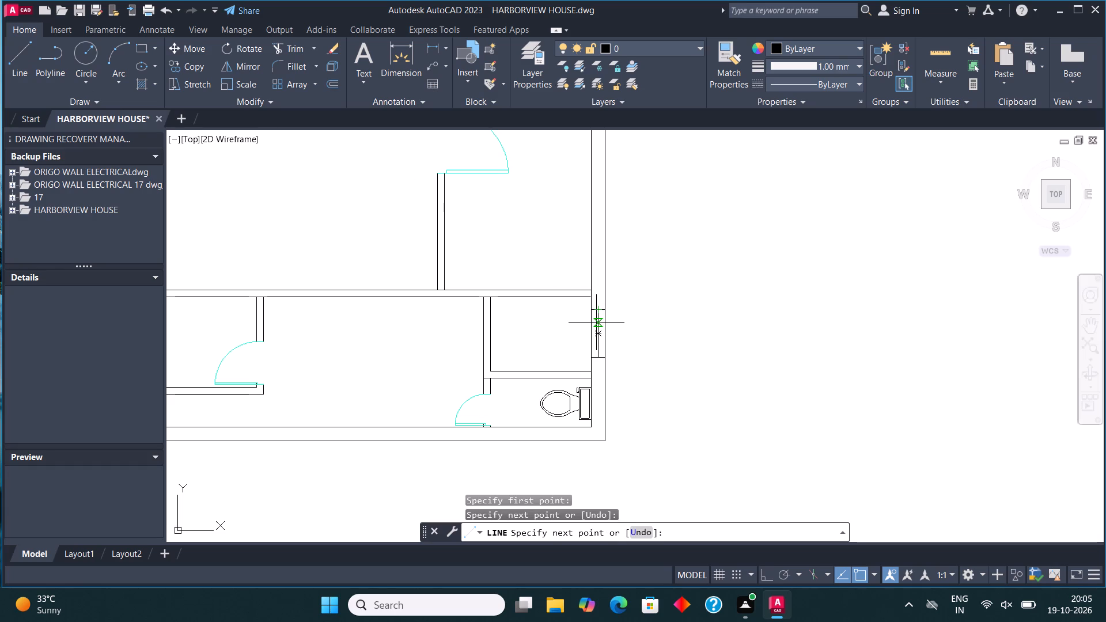
pyautogui.press('Escape')
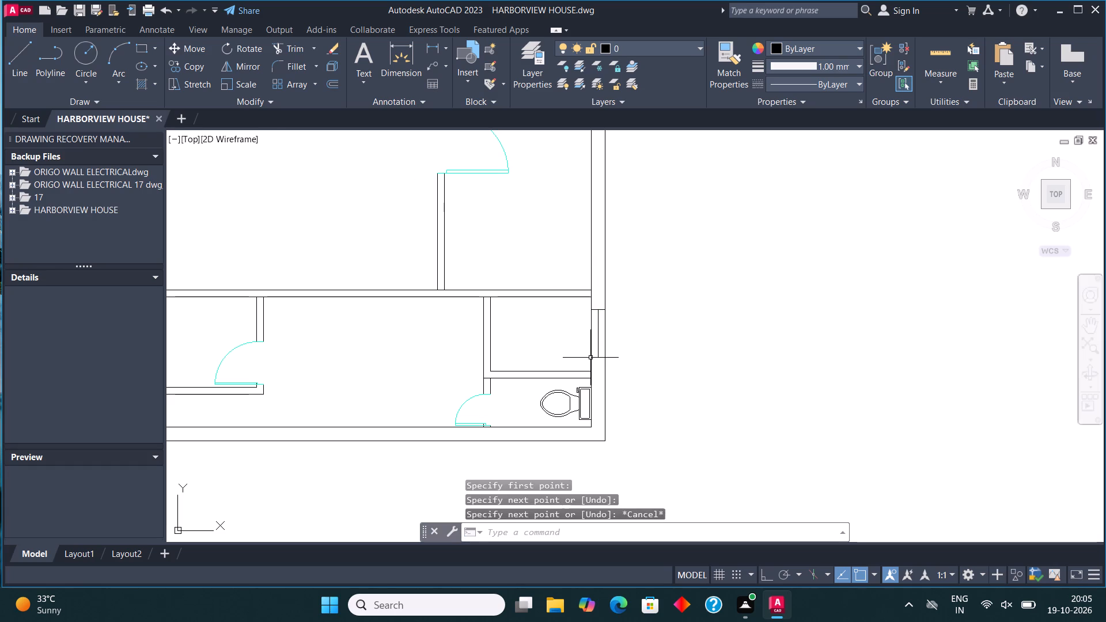
# Draw a taller window with a centre line in the right exterior wall of the middle-right room, opposite its door.
pyautogui.scroll(-2, 589, 372)
pyautogui.scroll(3, 597, 294)
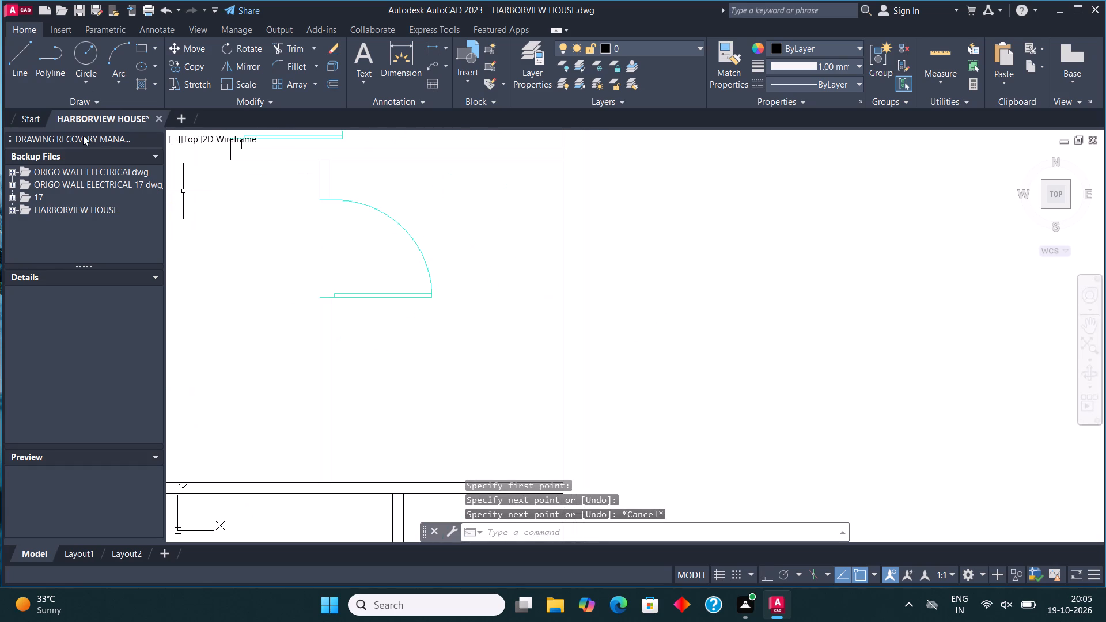
pyautogui.click(147, 47)
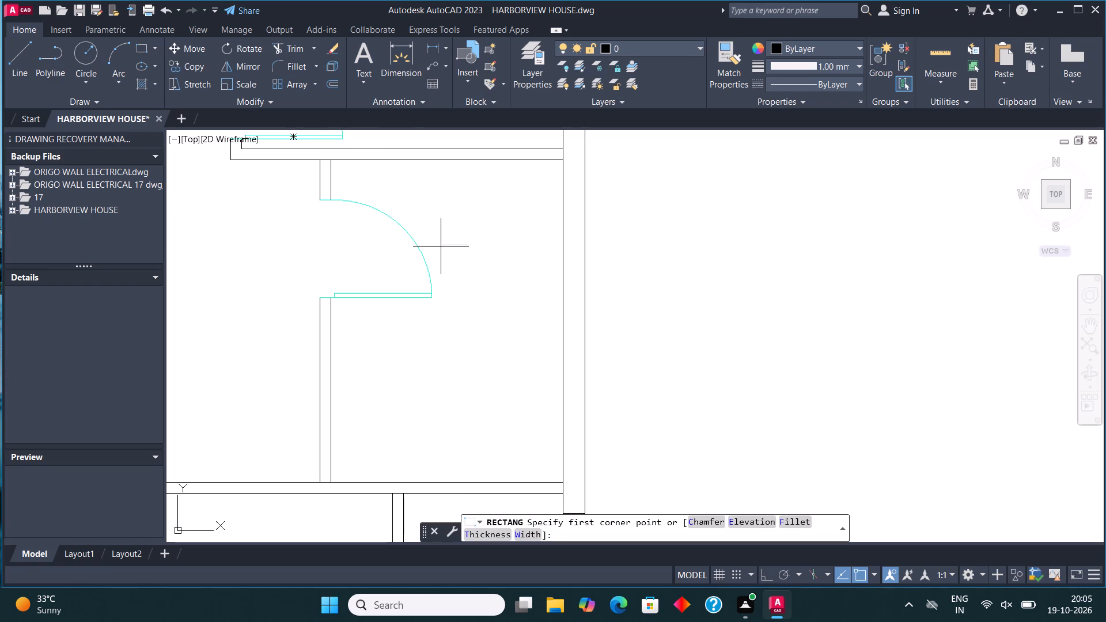
pyautogui.click(563, 420)
pyautogui.click(584, 221)
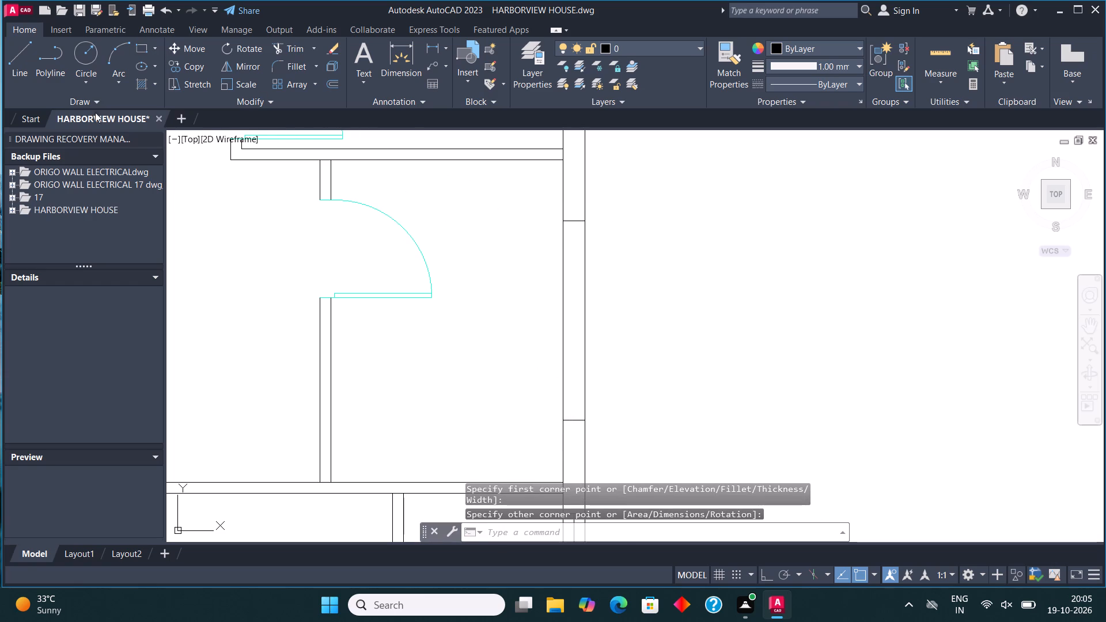
pyautogui.click(9, 61)
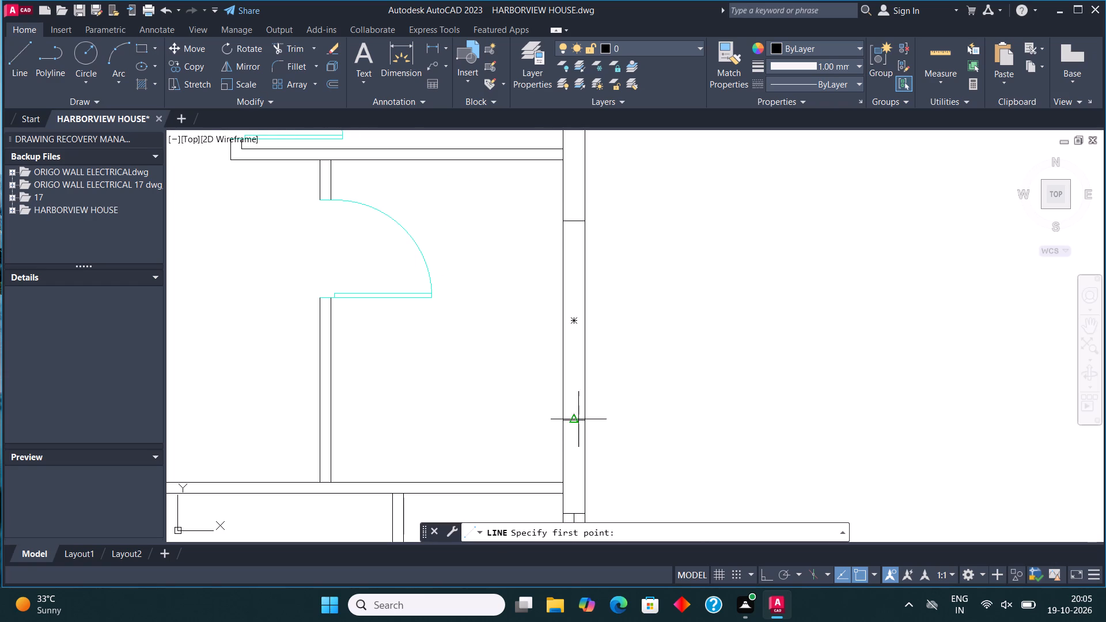
pyautogui.click(576, 421)
pyautogui.click(573, 227)
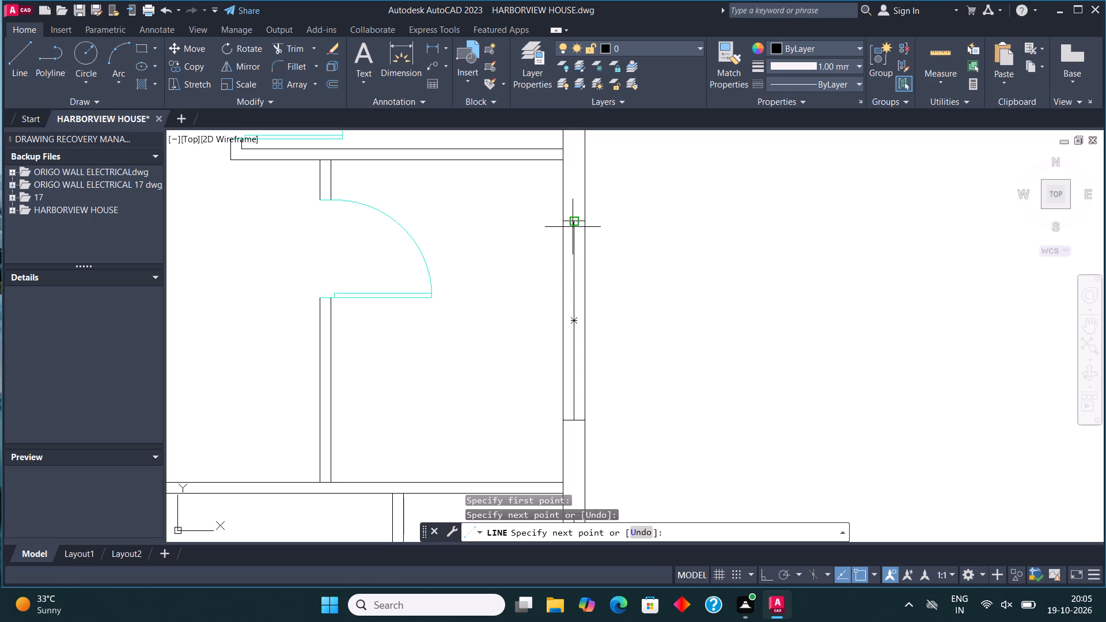
pyautogui.press('Escape')
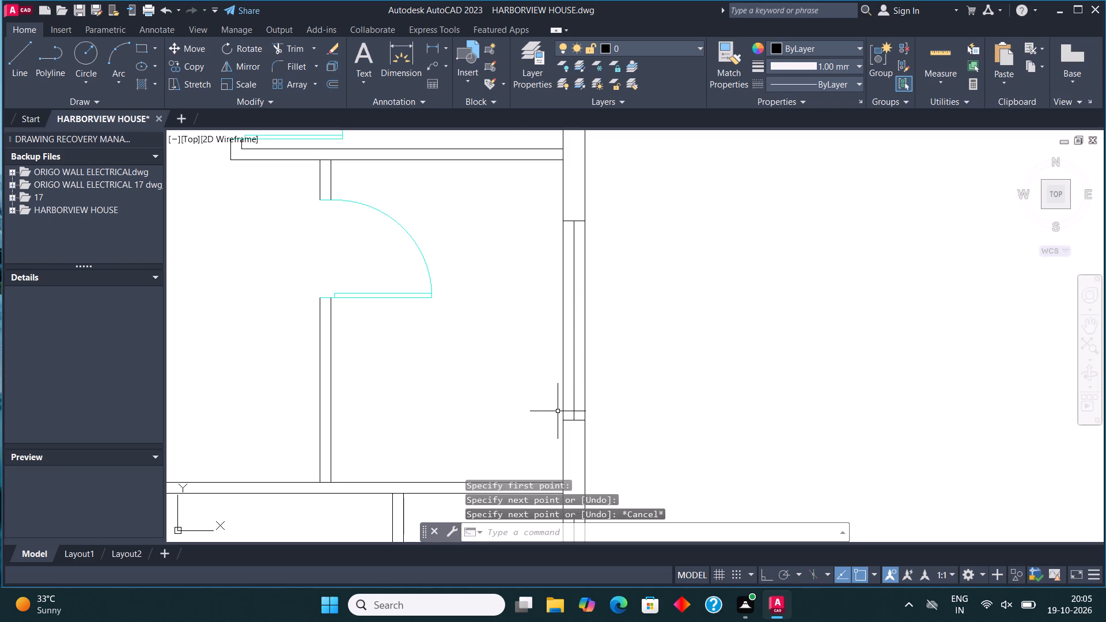
# Draw a window with a centre line in the left exterior wall, at the narrow space behind the upper-left bedroom's double doors.
pyautogui.scroll(-2, 558, 411)
pyautogui.moveTo(561, 380); pyautogui.dragTo(611, 323, button='middle')
pyautogui.scroll(-3, 611, 322)
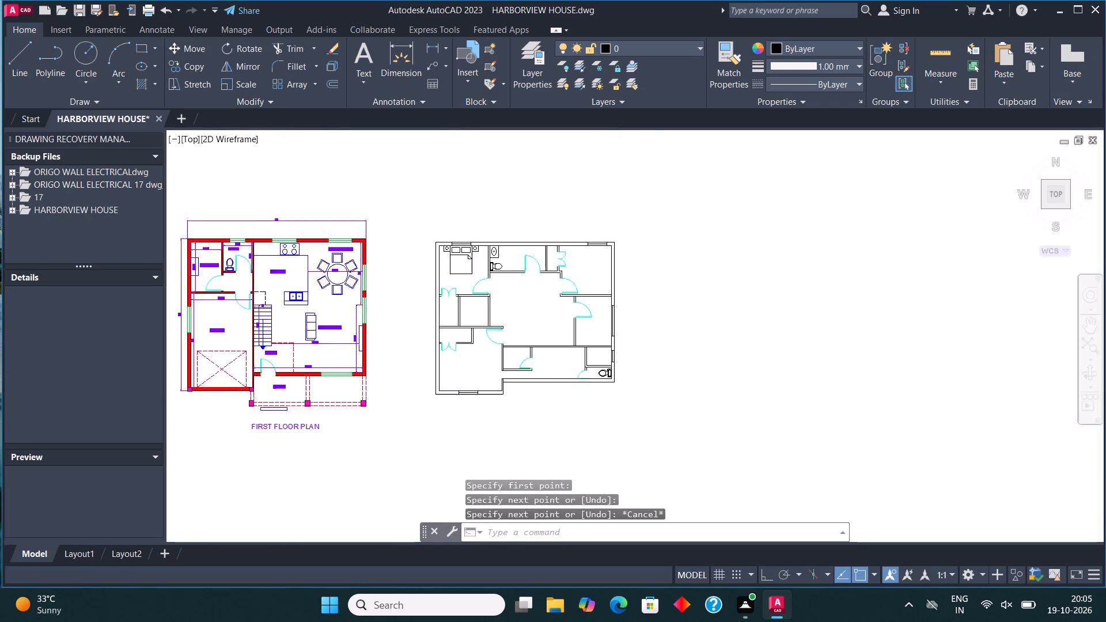
pyautogui.scroll(2, 585, 367)
pyautogui.moveTo(486, 328); pyautogui.dragTo(514, 345, button='middle')
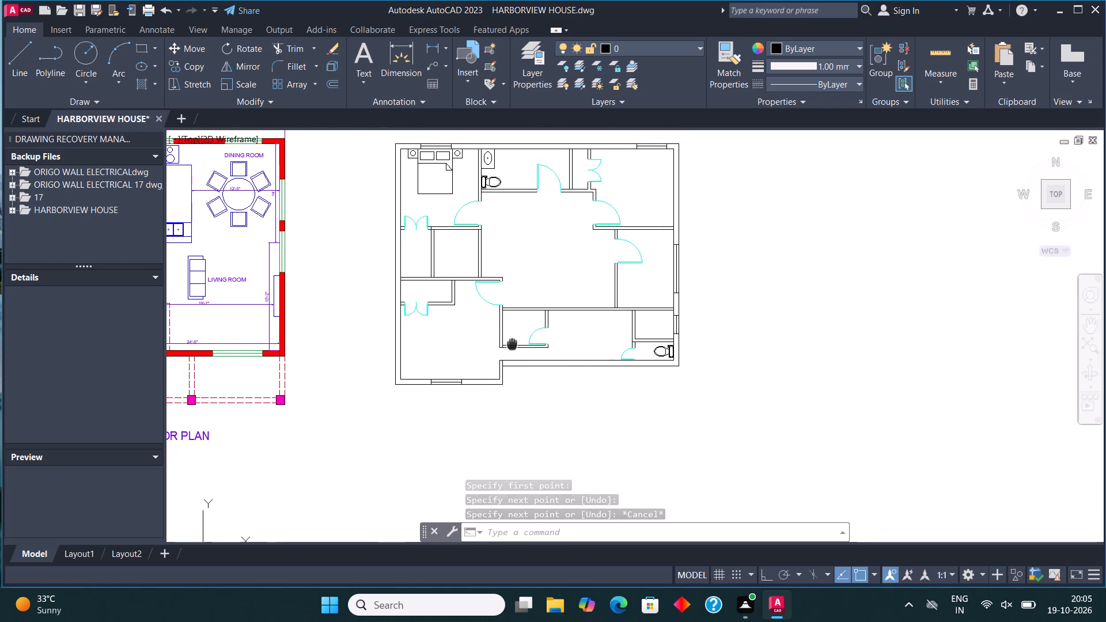
pyautogui.moveTo(514, 345); pyautogui.dragTo(559, 456, button='middle')
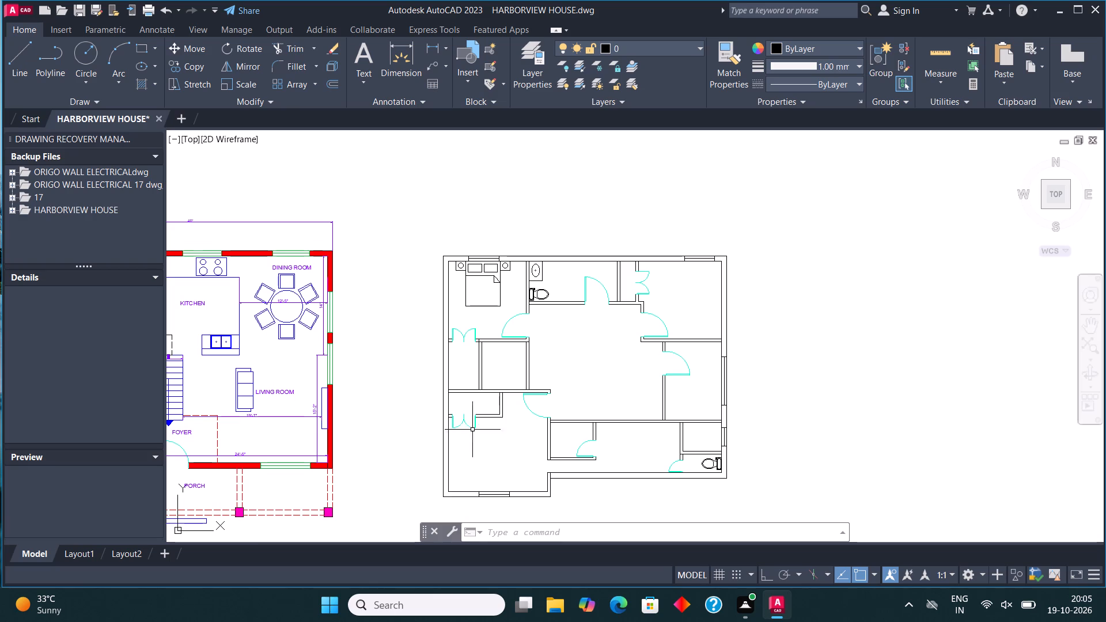
pyautogui.scroll(2, 479, 368)
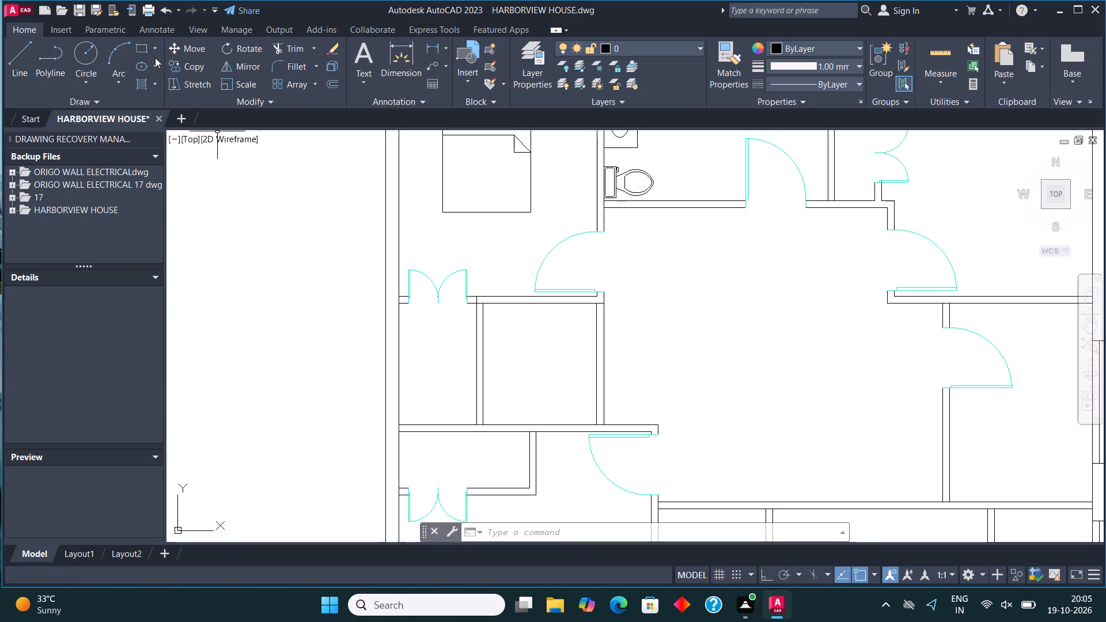
pyautogui.click(147, 51)
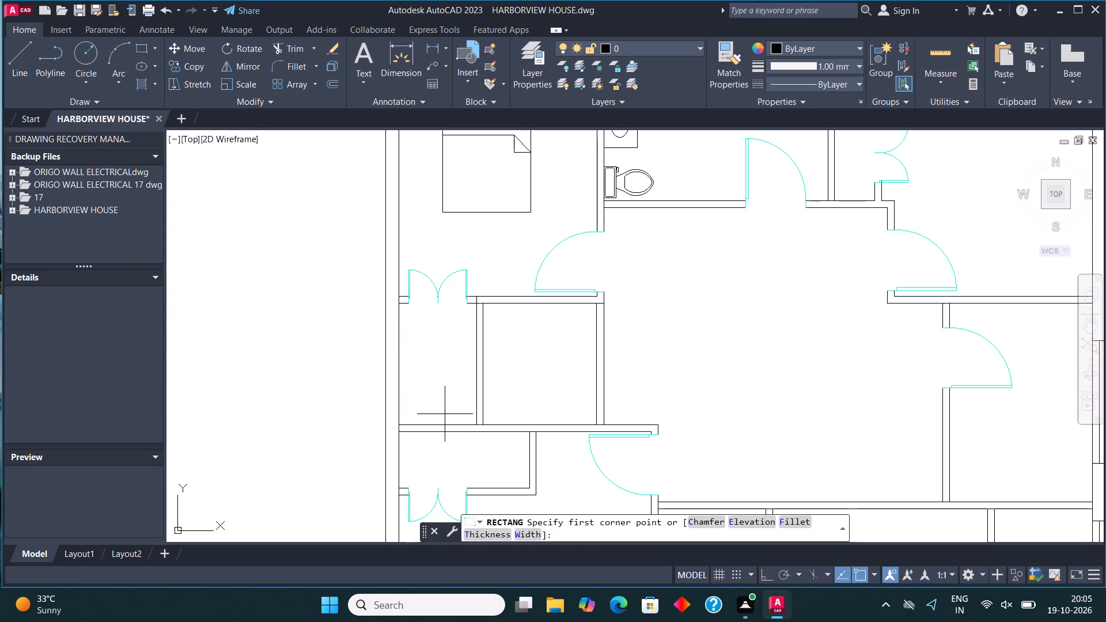
pyautogui.click(399, 401)
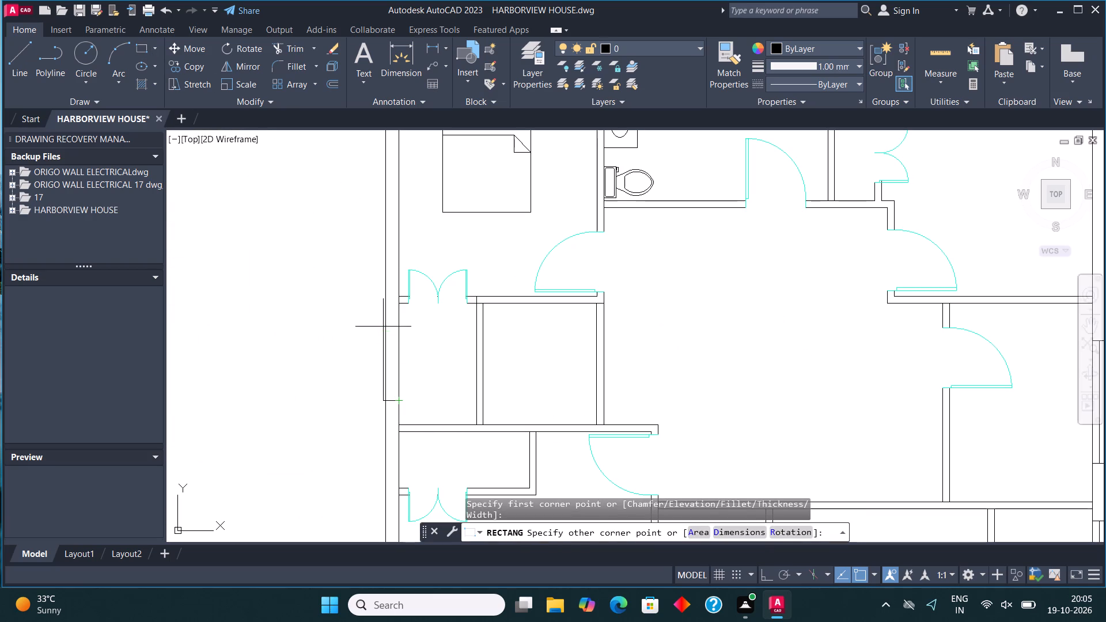
pyautogui.click(384, 314)
pyautogui.click(11, 59)
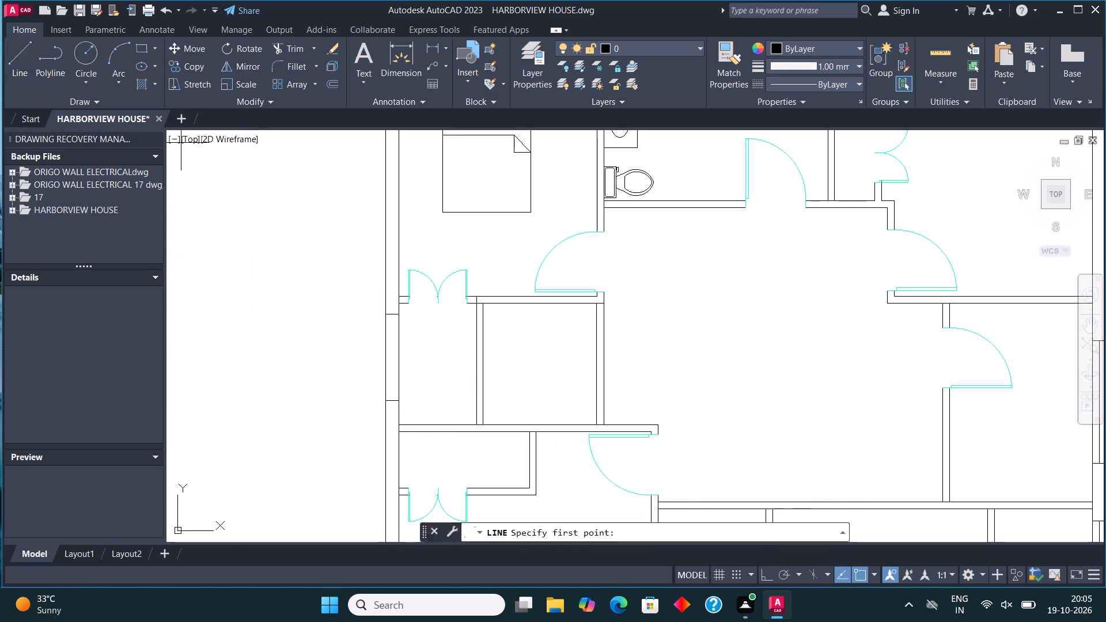
pyautogui.click(393, 403)
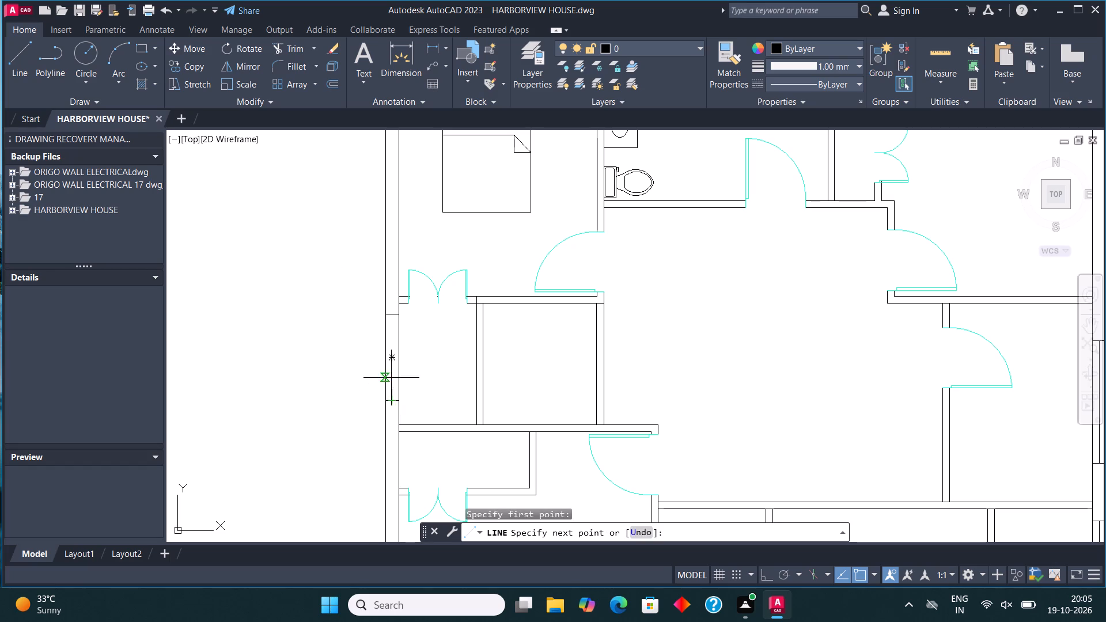
pyautogui.click(392, 317)
pyautogui.press('Escape')
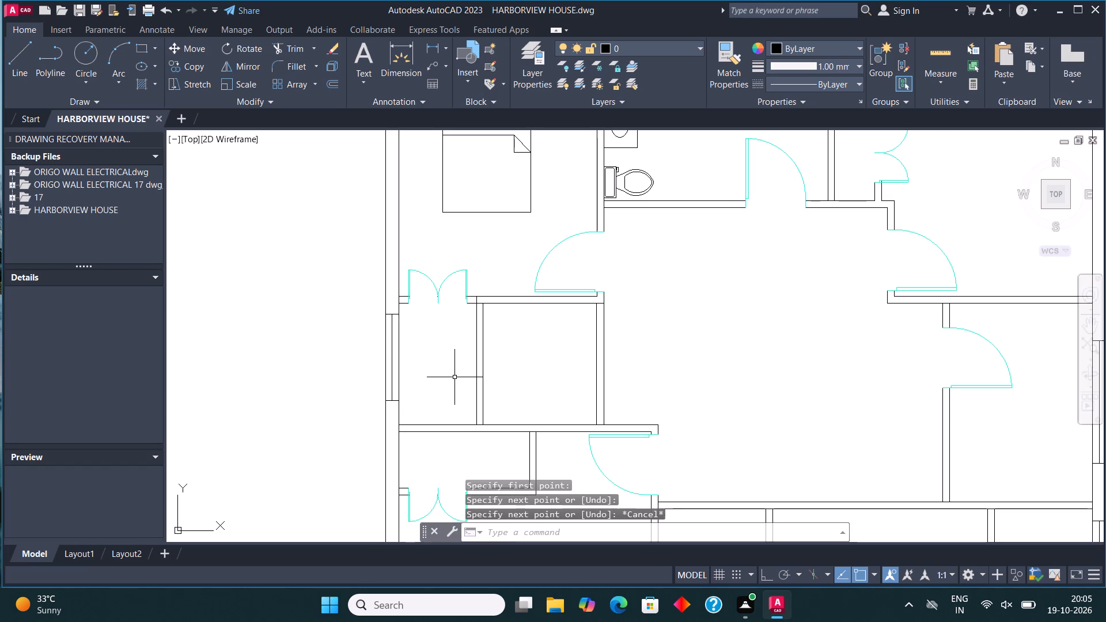
# Draw a window with a centre line in the bottom exterior wall, between the lower-middle room's door and the toilet room's door.
pyautogui.scroll(-2, 449, 374)
pyautogui.moveTo(466, 383); pyautogui.dragTo(463, 382, button='middle')
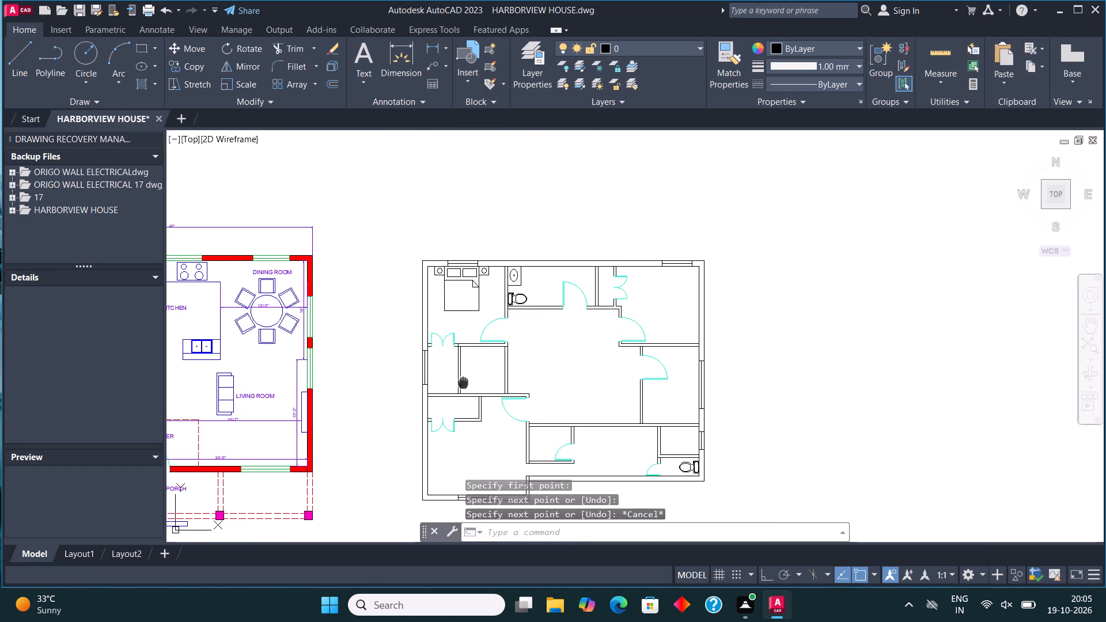
pyautogui.moveTo(463, 382); pyautogui.dragTo(478, 362, button='middle')
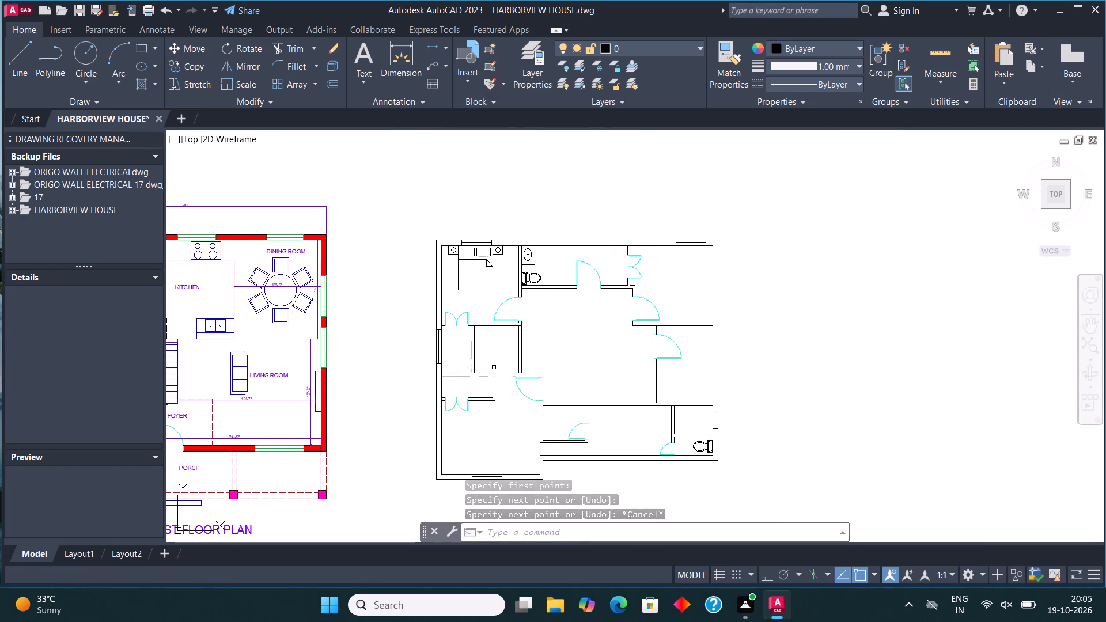
pyautogui.scroll(-1, 502, 371)
pyautogui.moveTo(539, 385); pyautogui.dragTo(537, 370, button='middle')
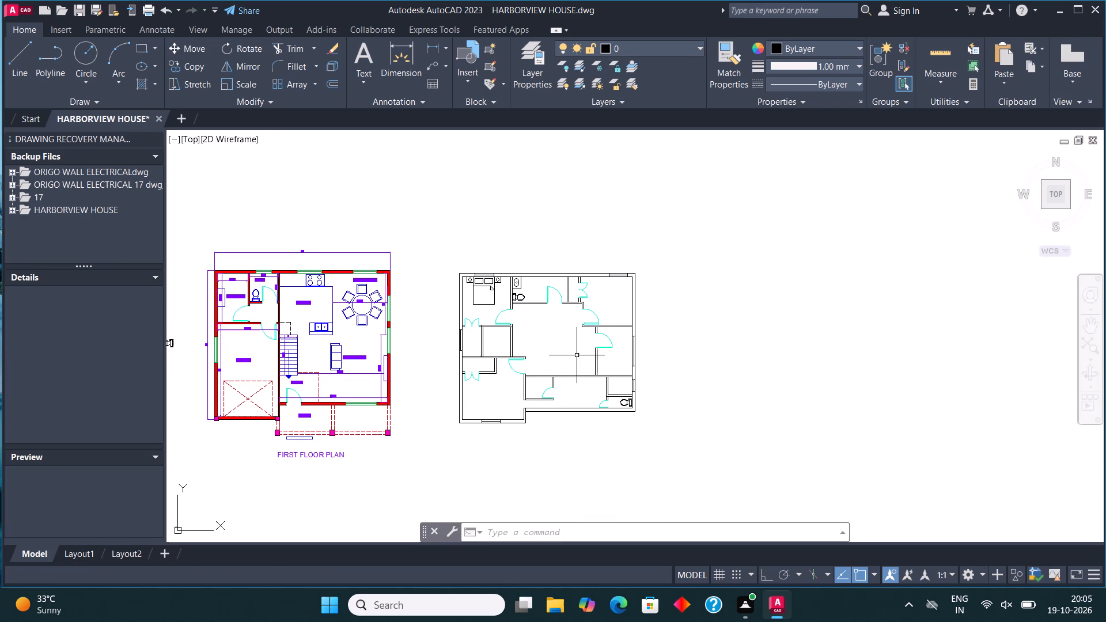
pyautogui.scroll(1, 577, 355)
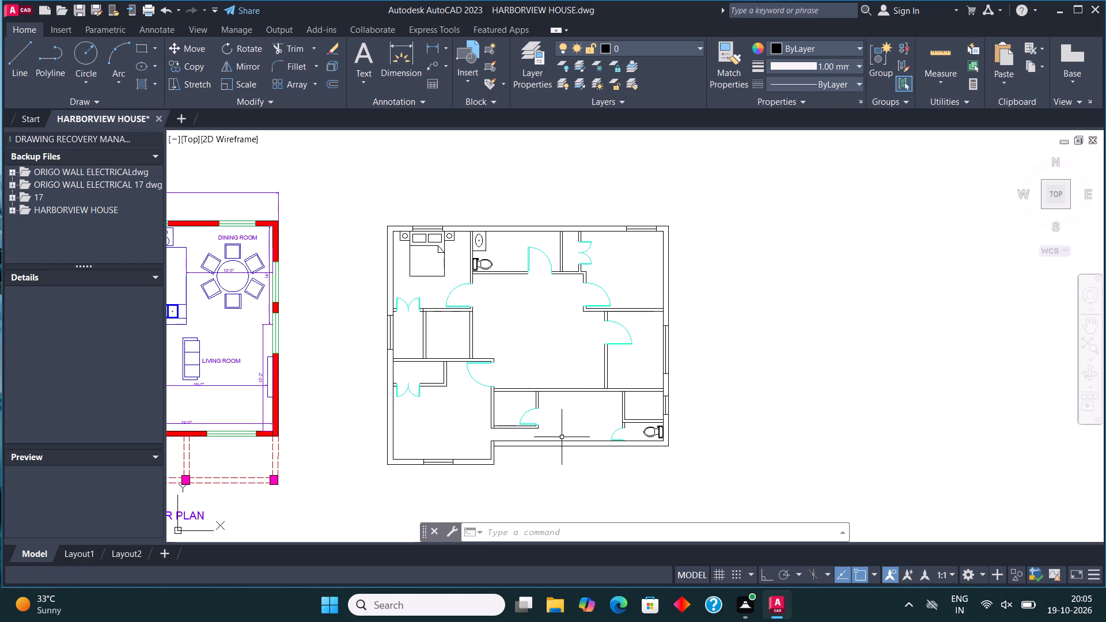
pyautogui.scroll(2, 579, 457)
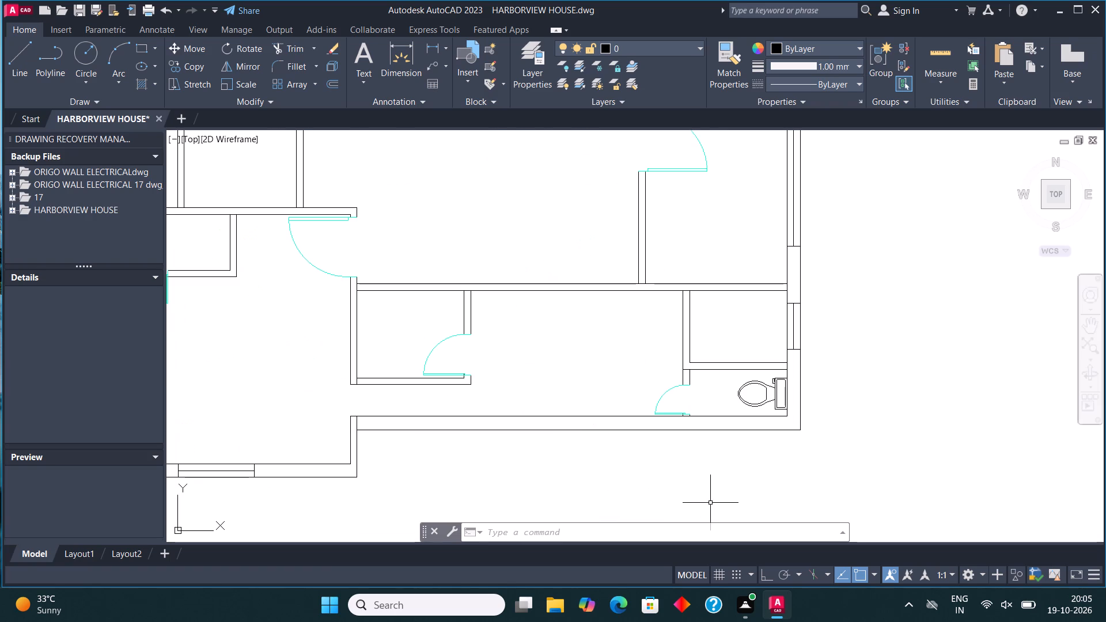
pyautogui.click(147, 50)
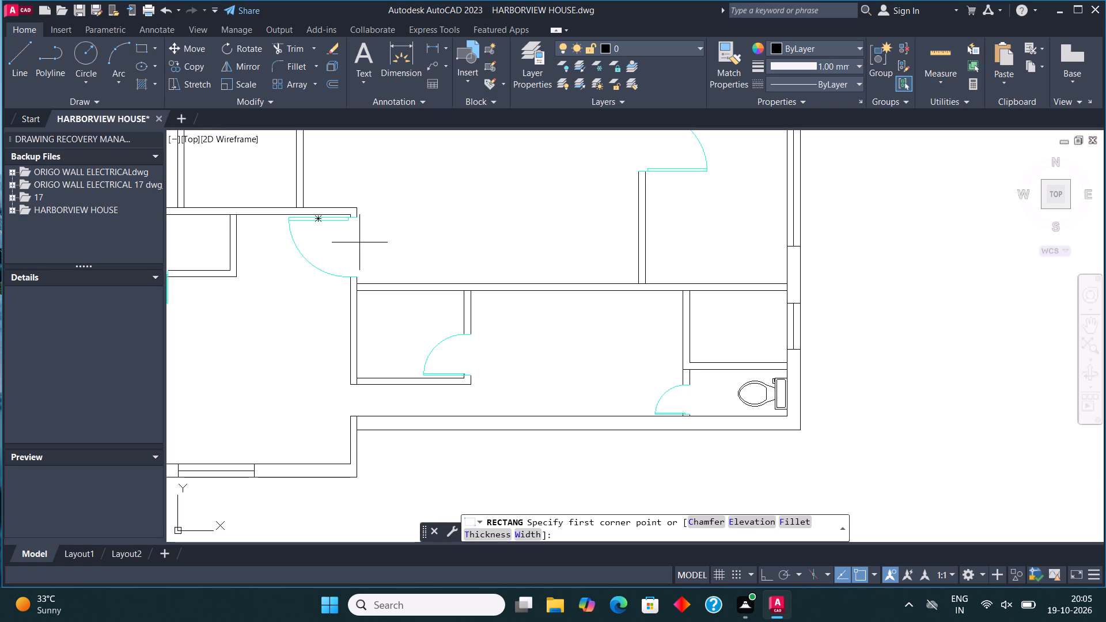
pyautogui.scroll(2, 517, 405)
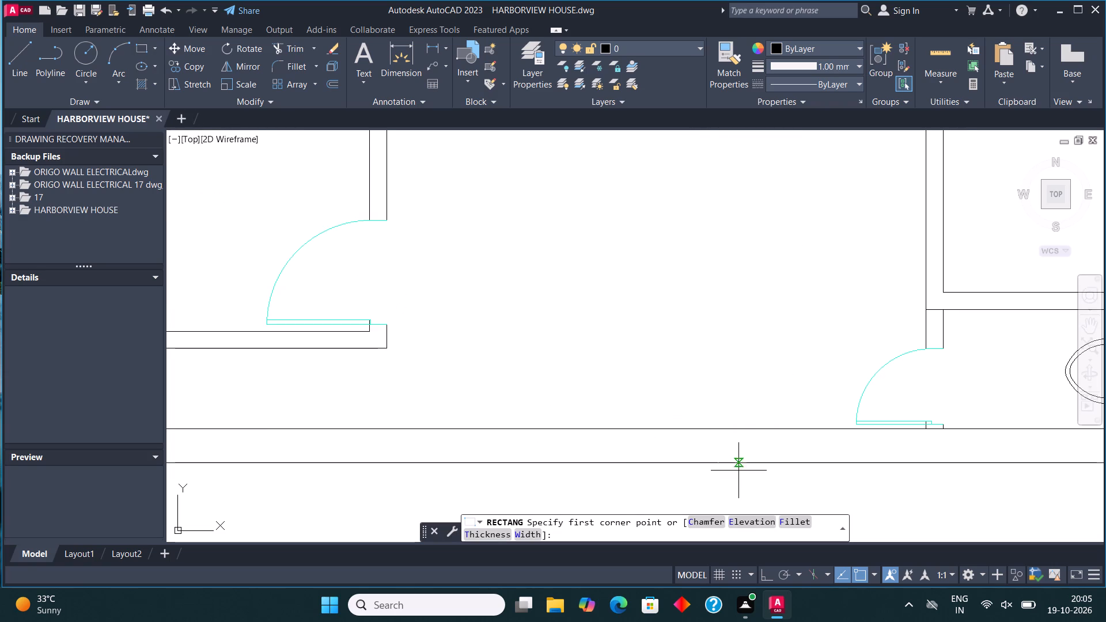
pyautogui.click(743, 468)
pyautogui.click(536, 431)
pyautogui.scroll(-3, 350, 352)
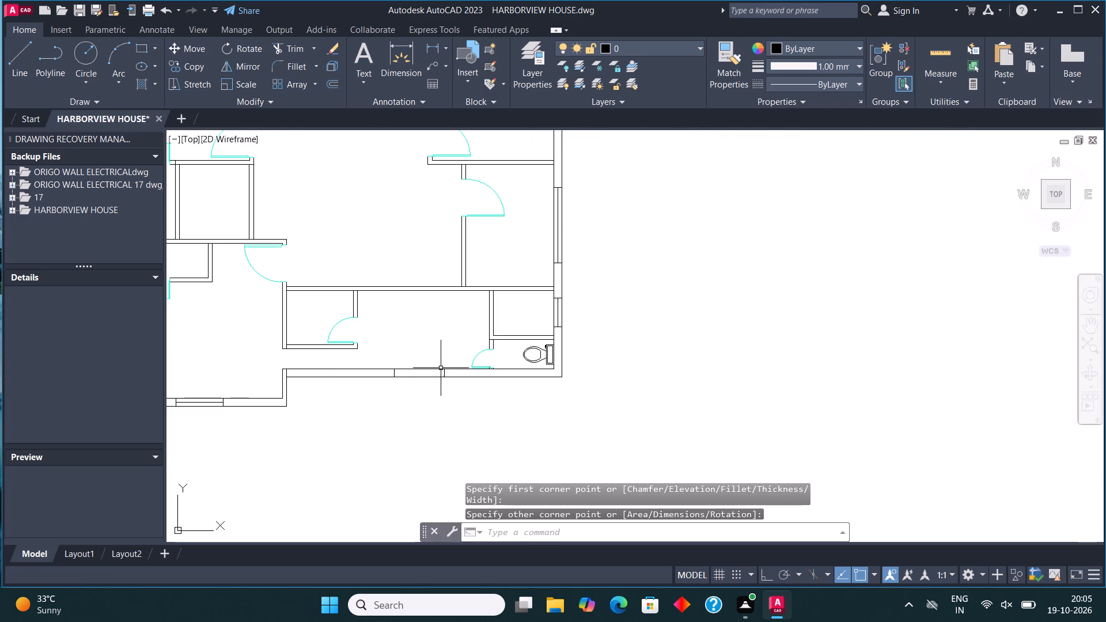
pyautogui.scroll(1, 434, 370)
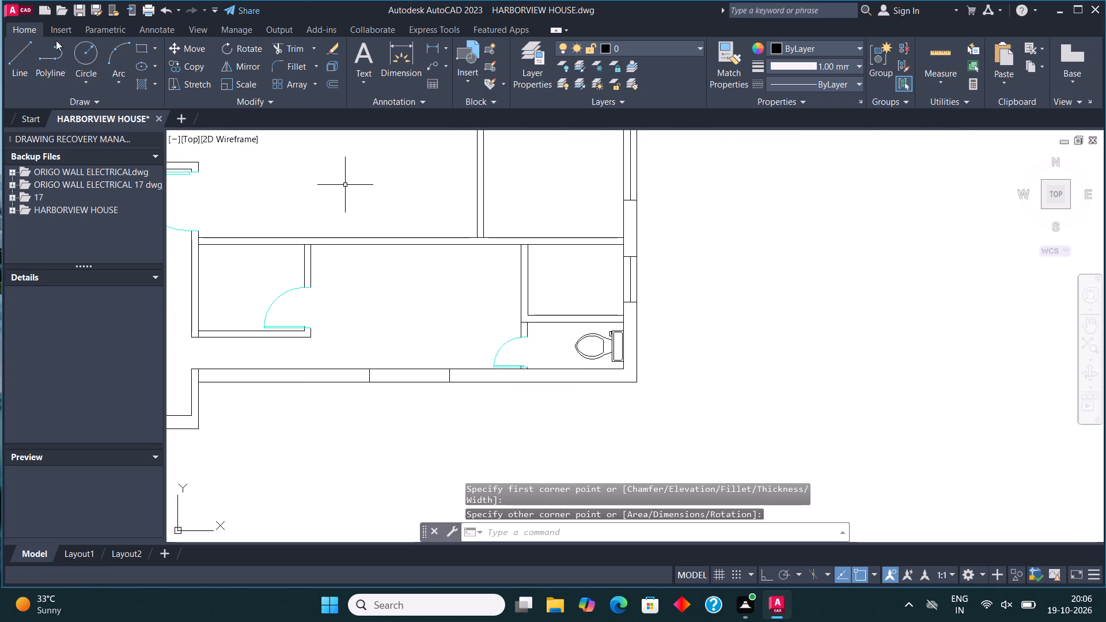
pyautogui.click(20, 58)
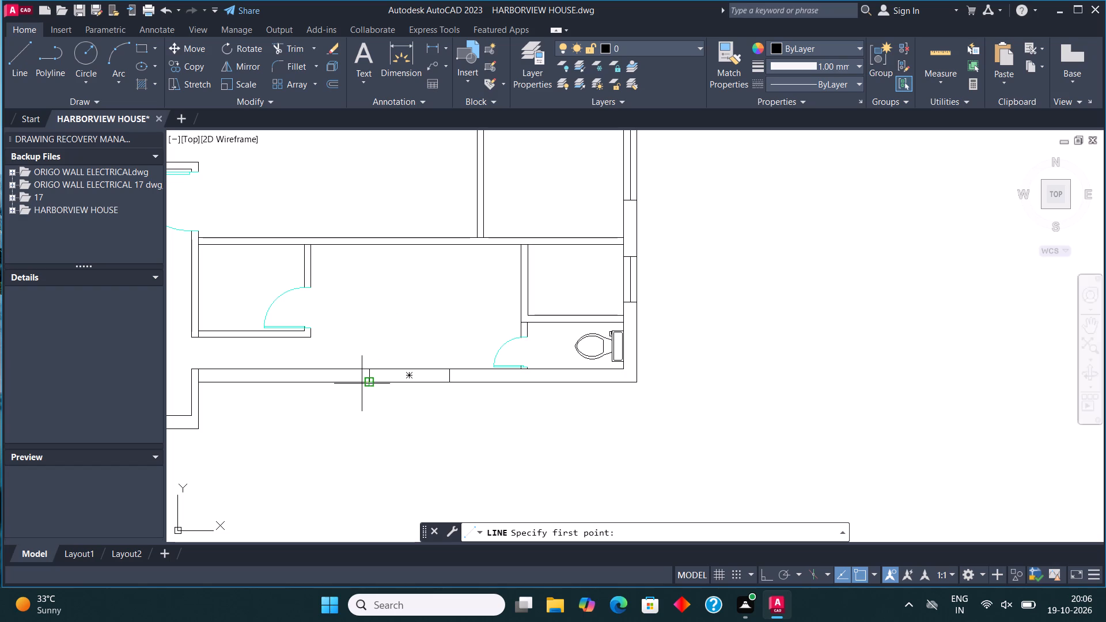
pyautogui.click(368, 377)
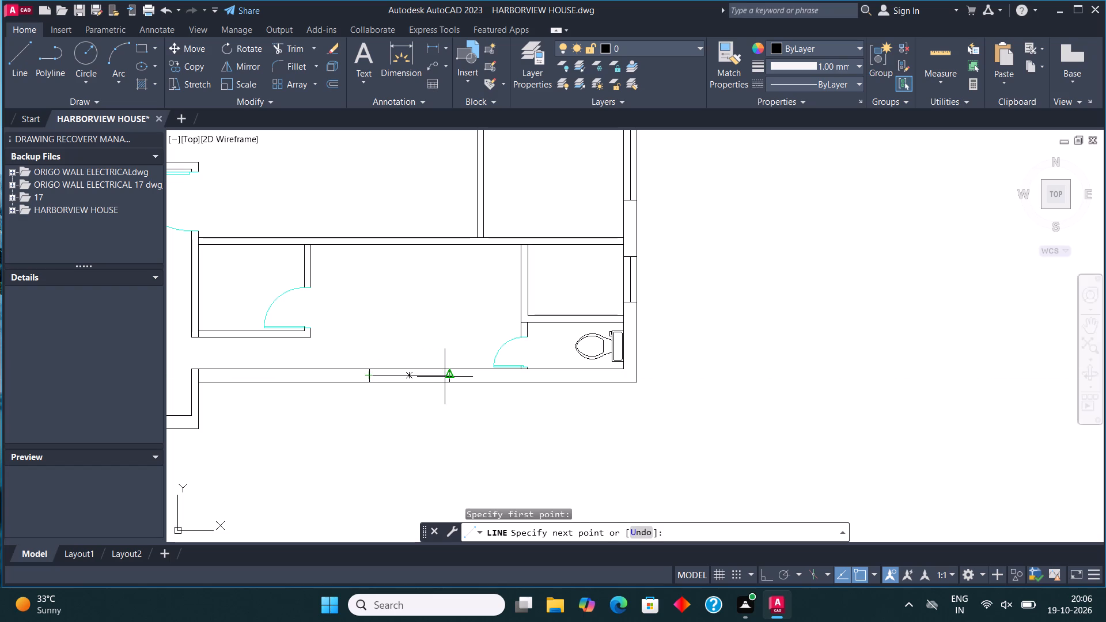
pyautogui.click(445, 377)
pyautogui.press('Escape')
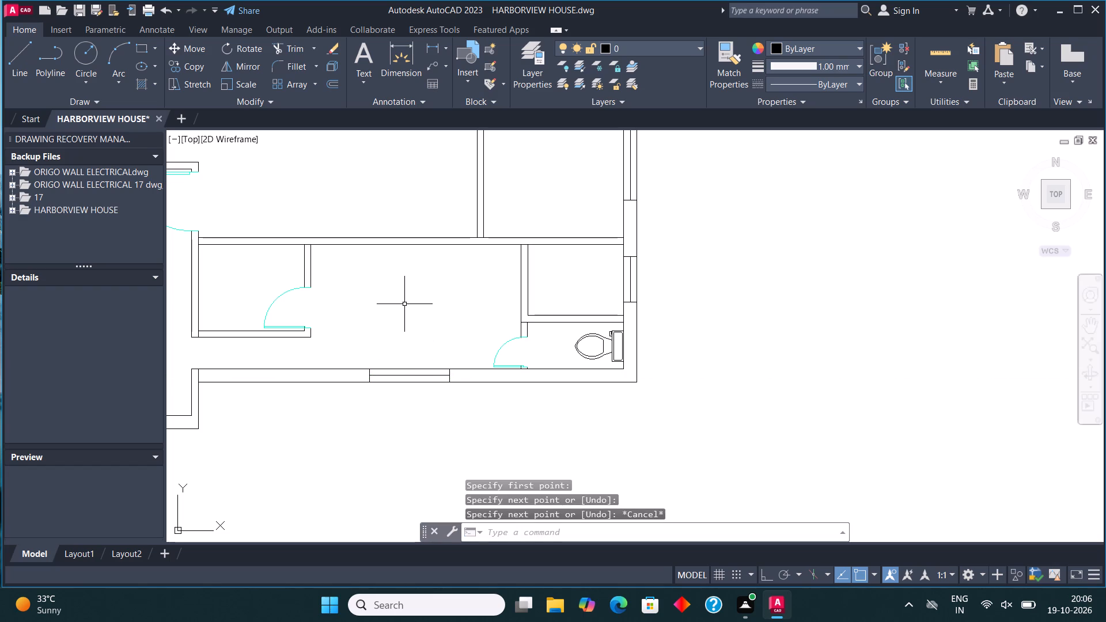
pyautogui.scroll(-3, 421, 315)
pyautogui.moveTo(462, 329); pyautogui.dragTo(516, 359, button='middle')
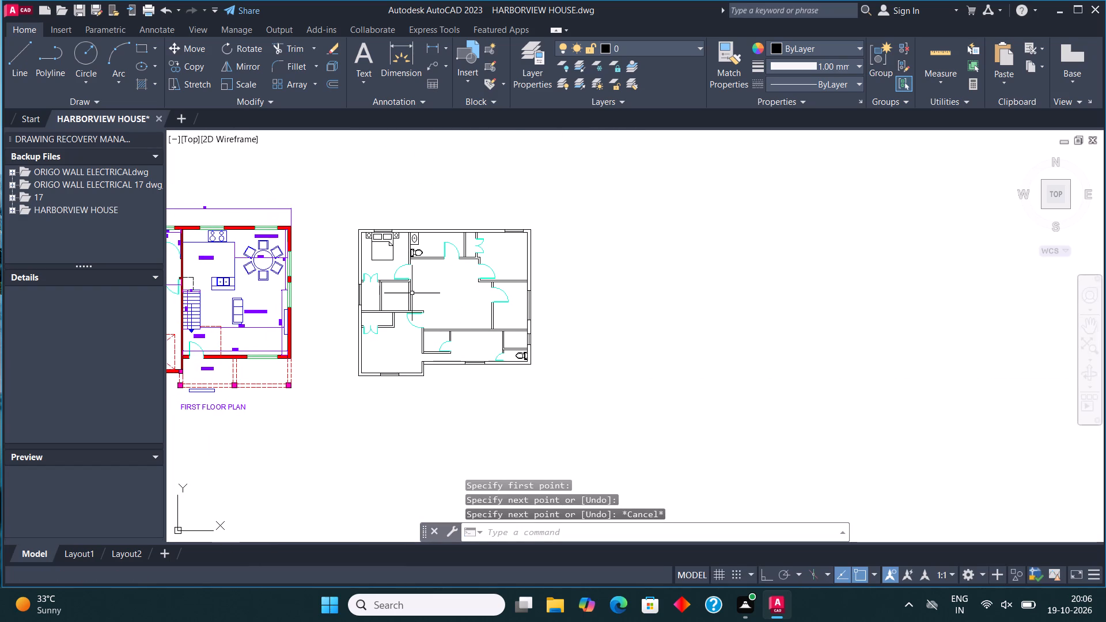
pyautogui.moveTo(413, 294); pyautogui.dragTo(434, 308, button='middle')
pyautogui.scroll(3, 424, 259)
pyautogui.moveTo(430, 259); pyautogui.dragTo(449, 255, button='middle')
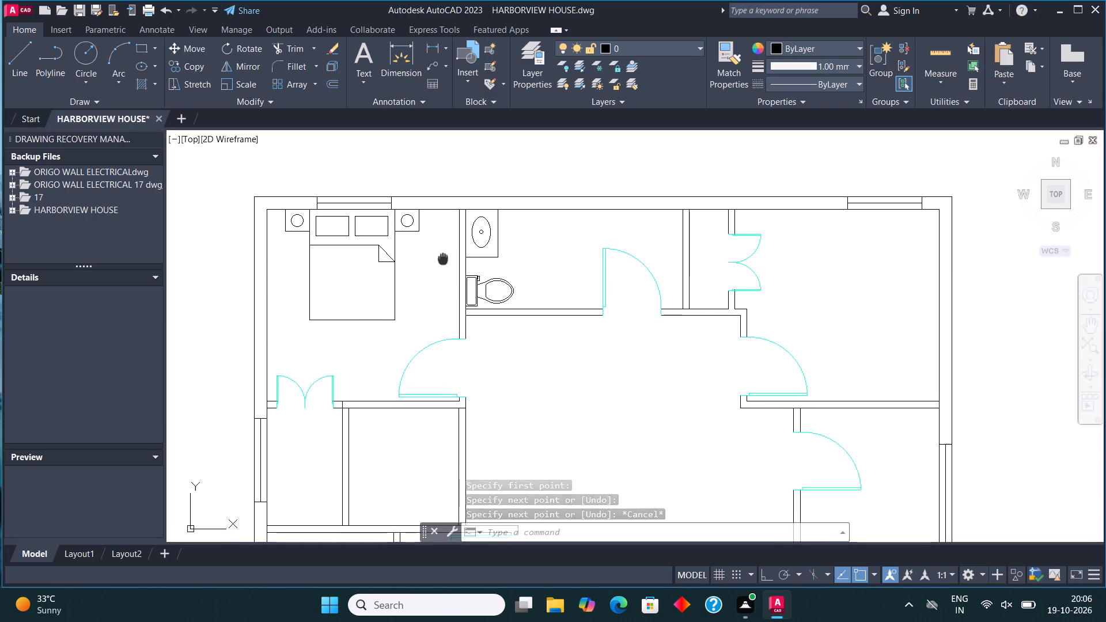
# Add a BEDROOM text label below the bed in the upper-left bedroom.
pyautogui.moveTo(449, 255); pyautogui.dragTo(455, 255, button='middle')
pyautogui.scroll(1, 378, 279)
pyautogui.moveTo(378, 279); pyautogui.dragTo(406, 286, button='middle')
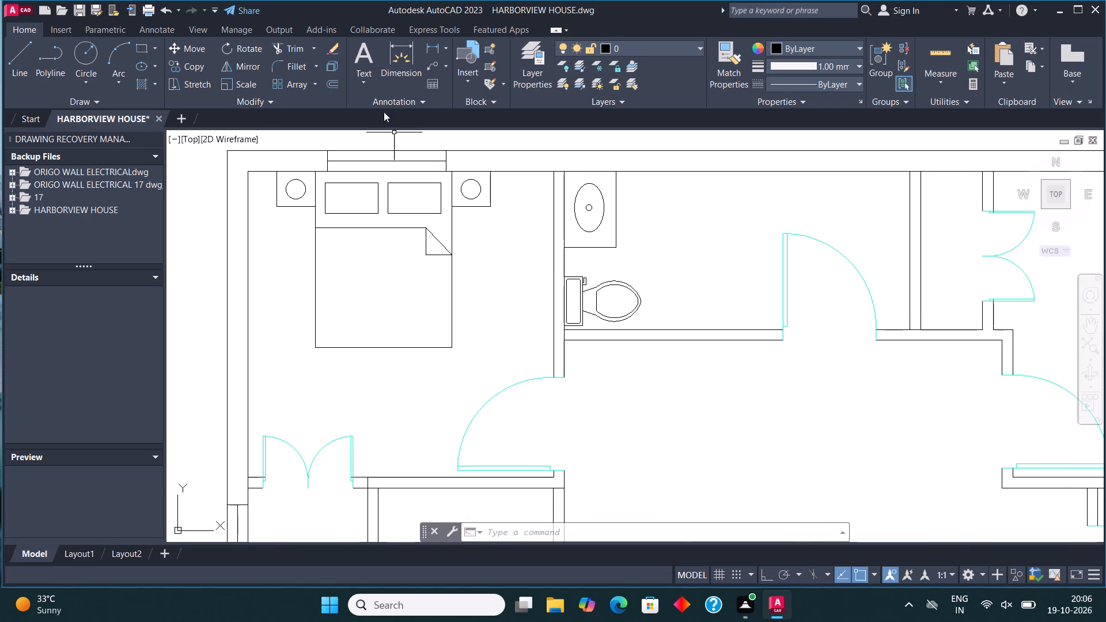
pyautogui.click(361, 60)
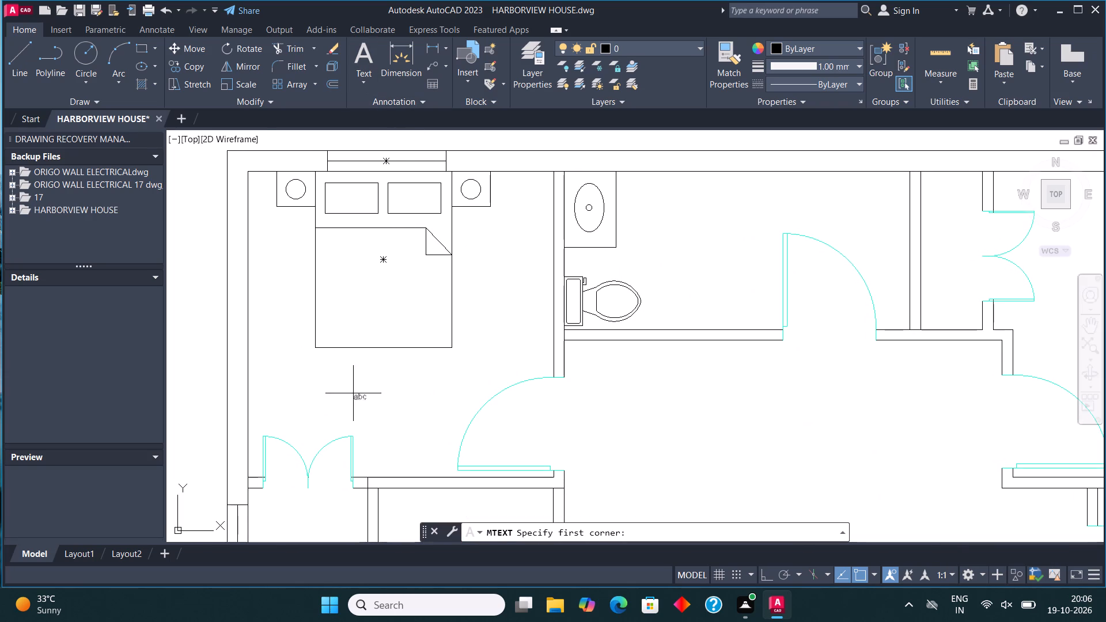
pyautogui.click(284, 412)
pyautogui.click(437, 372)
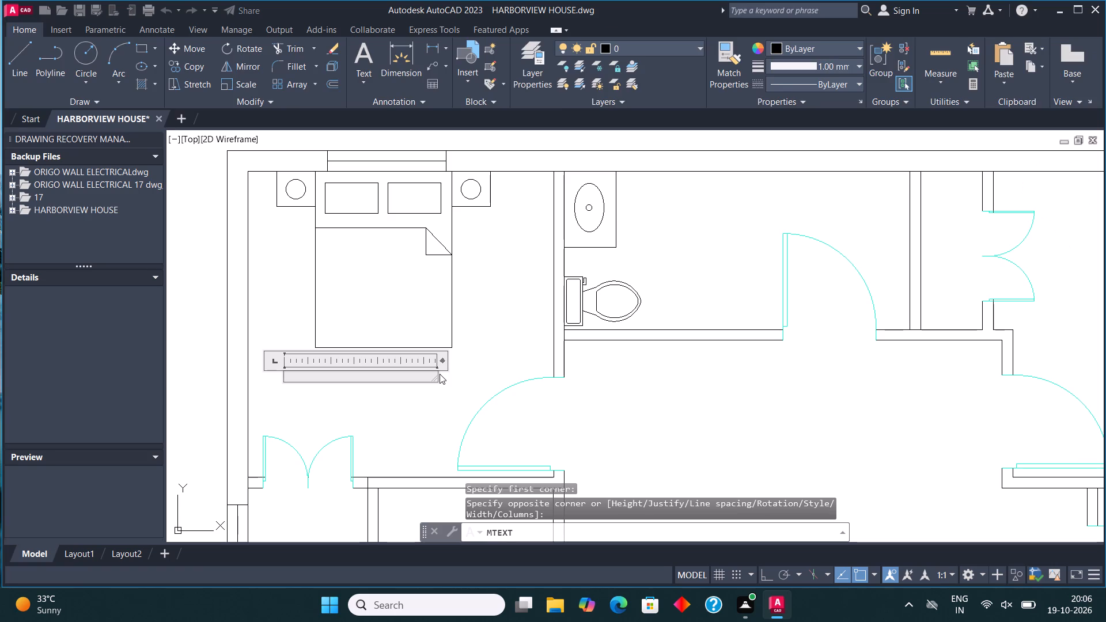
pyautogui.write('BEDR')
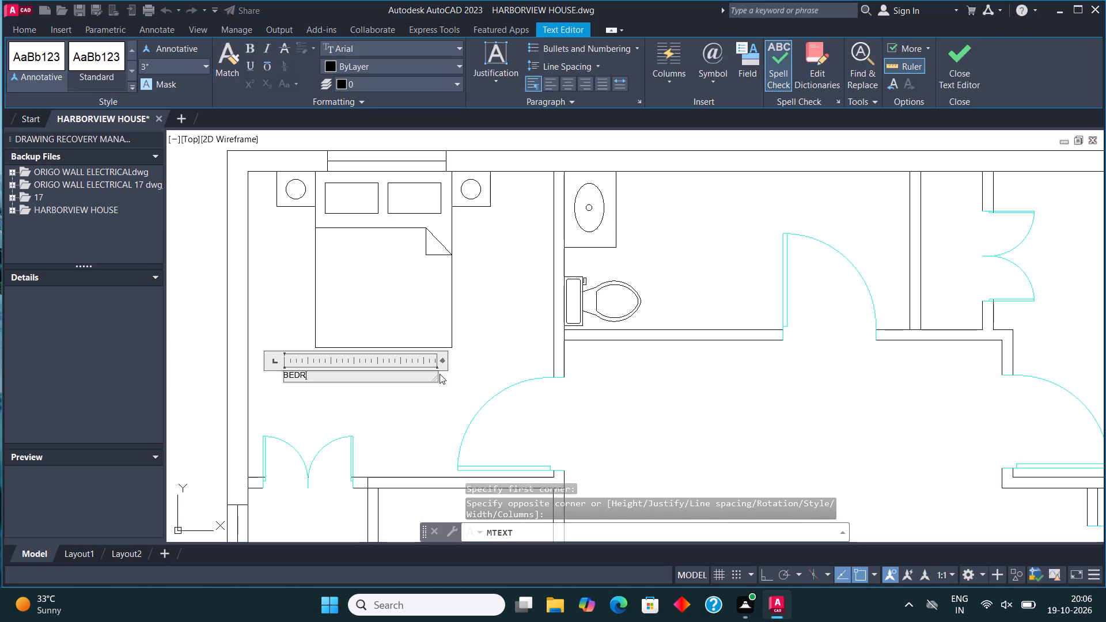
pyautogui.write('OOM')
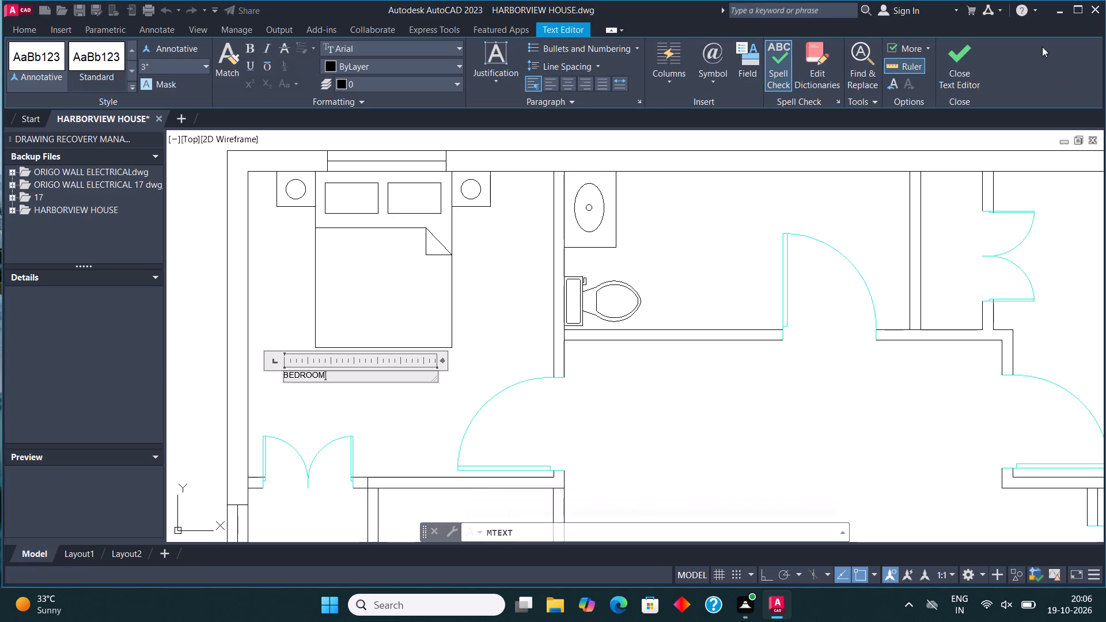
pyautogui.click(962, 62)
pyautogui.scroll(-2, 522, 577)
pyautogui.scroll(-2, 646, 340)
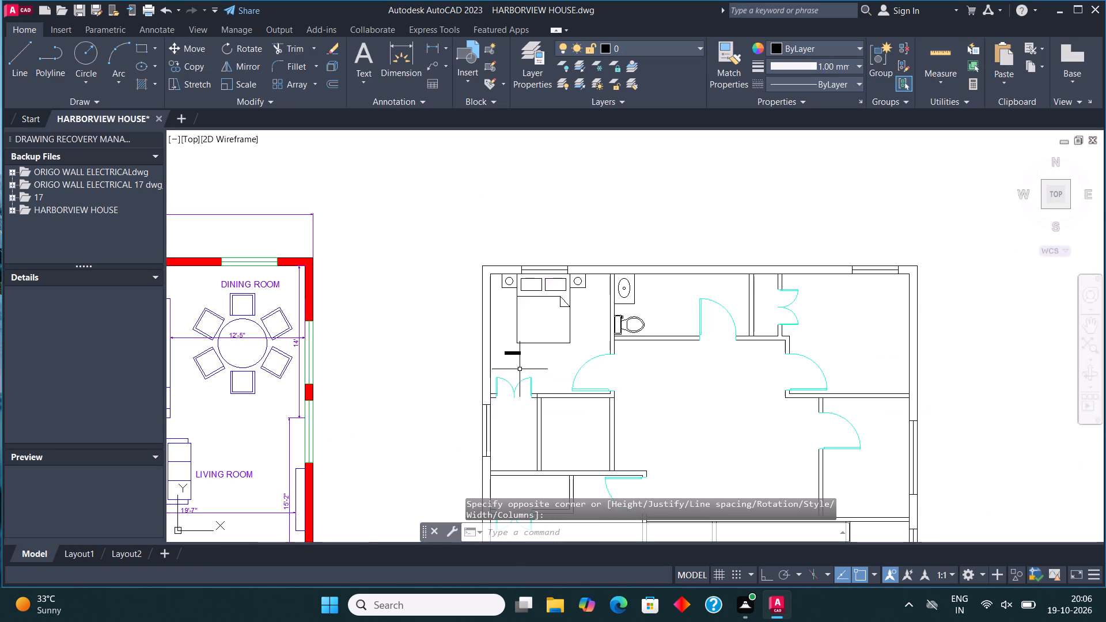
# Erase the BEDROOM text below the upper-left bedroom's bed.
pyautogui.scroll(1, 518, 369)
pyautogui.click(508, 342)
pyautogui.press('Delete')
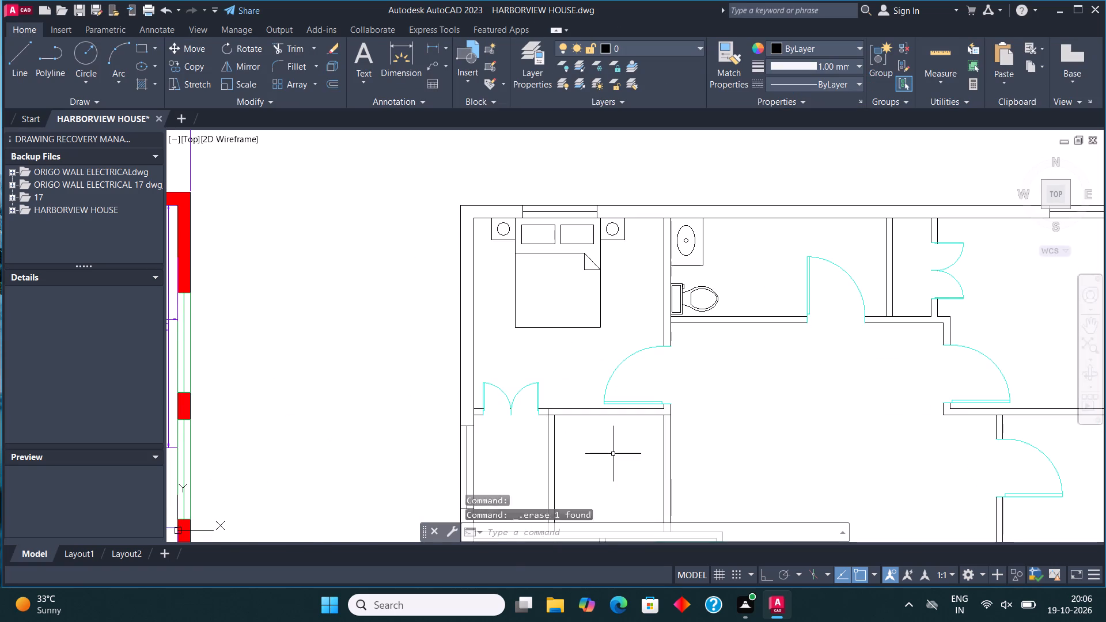
# Copy the DINING ROOM label from the first floor plan to below the bed in the second floor's upper-left bedroom.
pyautogui.scroll(-2, 613, 454)
pyautogui.scroll(2, 445, 409)
pyautogui.click(347, 301)
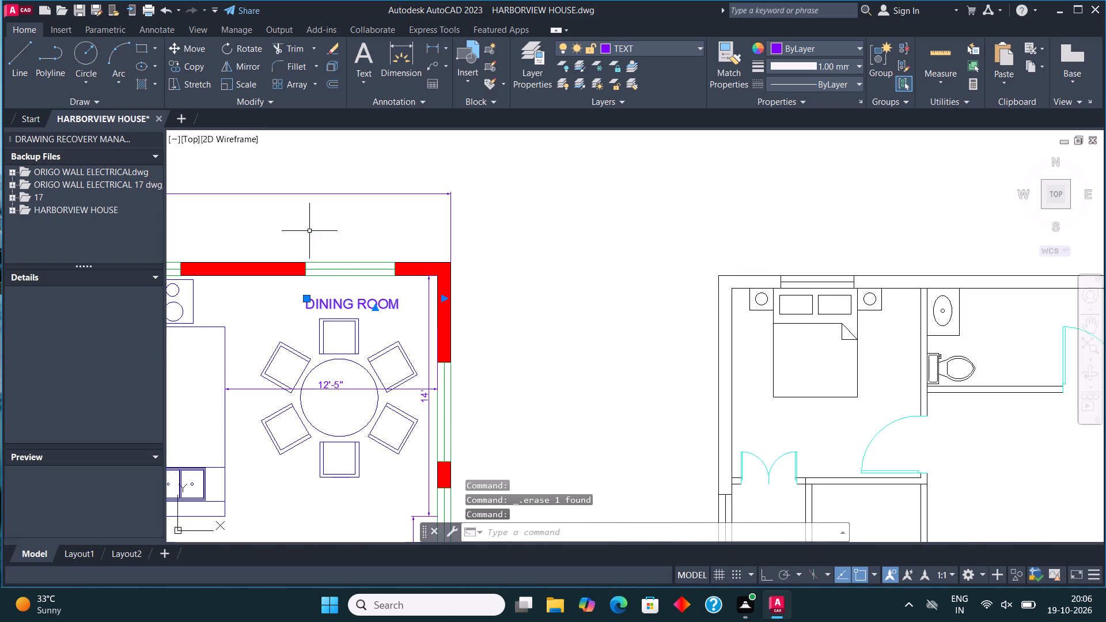
pyautogui.click(186, 67)
pyautogui.click(346, 302)
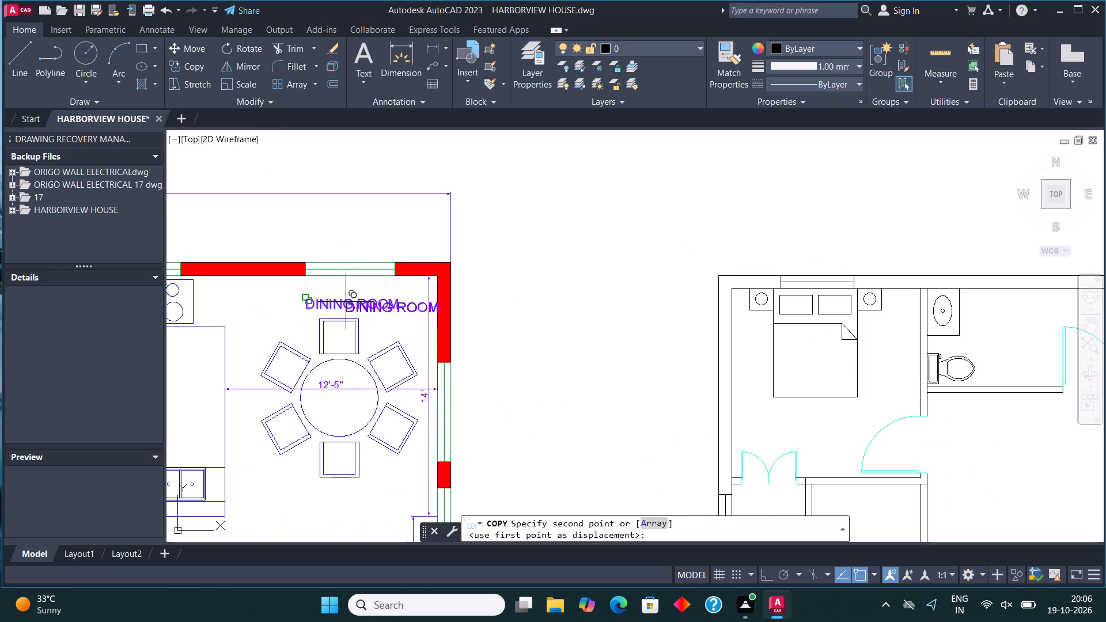
pyautogui.scroll(-2, 359, 420)
pyautogui.moveTo(557, 414); pyautogui.dragTo(525, 362, button='middle')
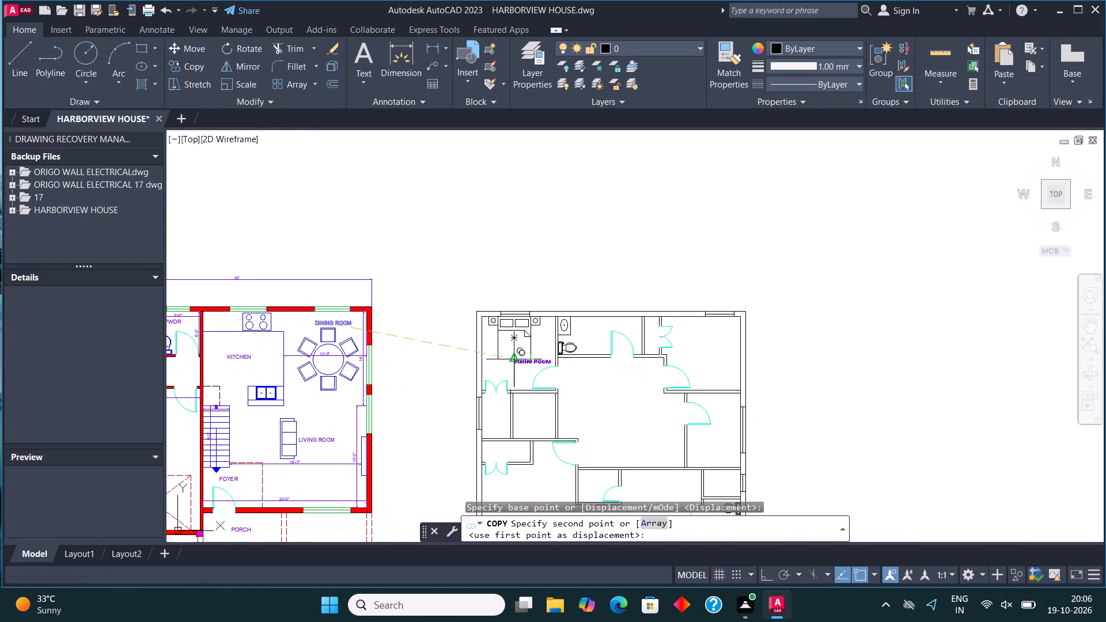
pyautogui.scroll(3, 508, 366)
pyautogui.click(462, 361)
# Place another copy of the DINING ROOM label in the upper bathroom, above its door.
pyautogui.scroll(-2, 462, 361)
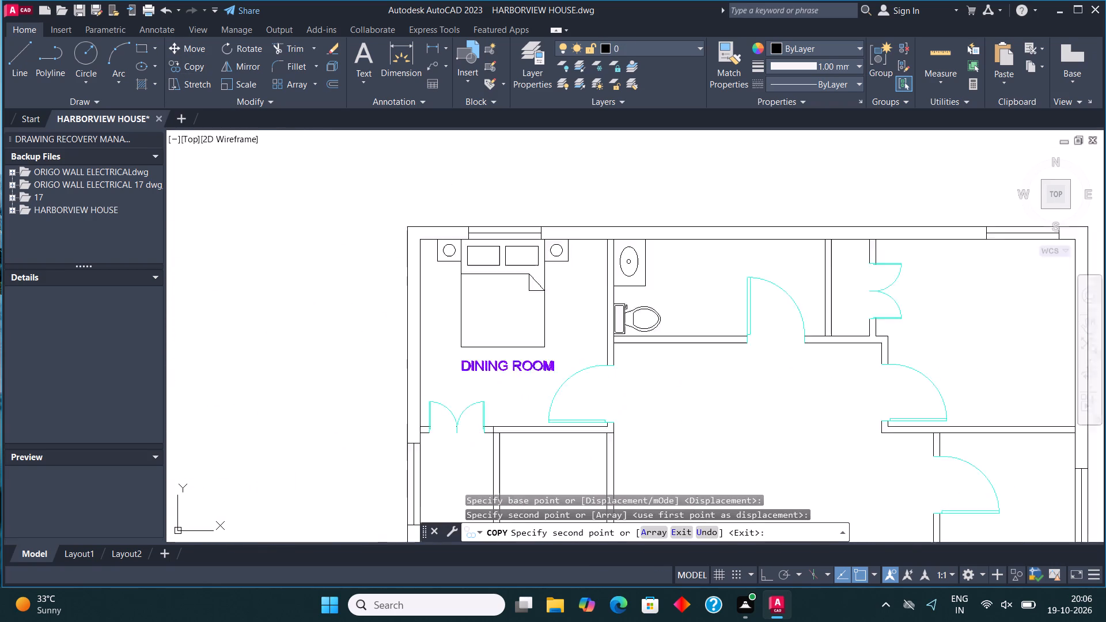
pyautogui.scroll(-1, 462, 361)
pyautogui.scroll(3, 540, 334)
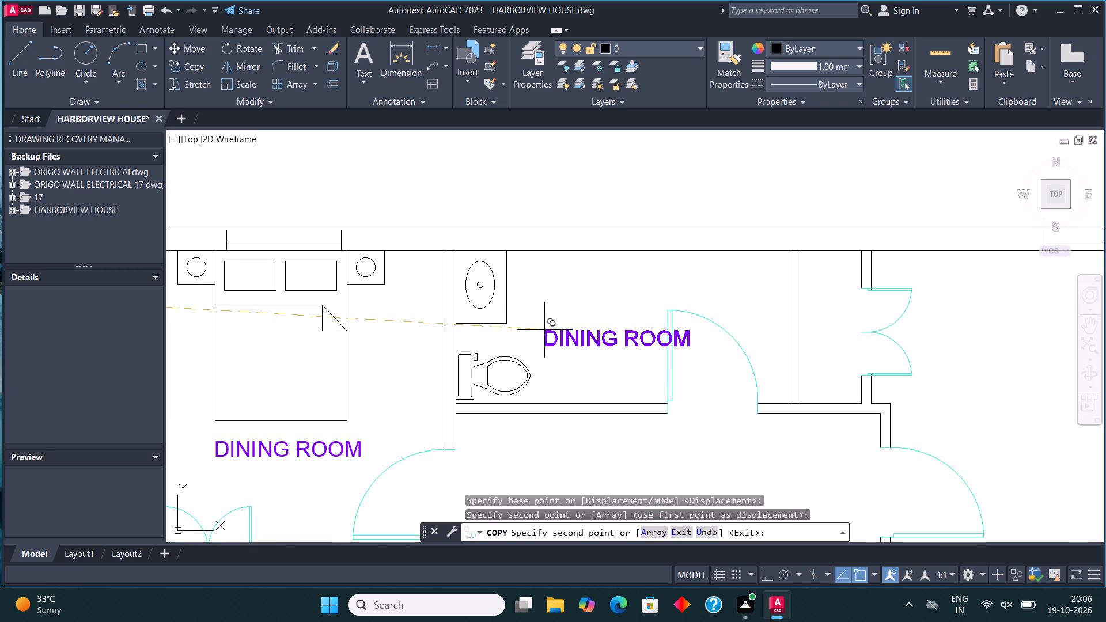
pyautogui.click(566, 277)
pyautogui.scroll(-3, 515, 325)
pyautogui.scroll(2, 620, 343)
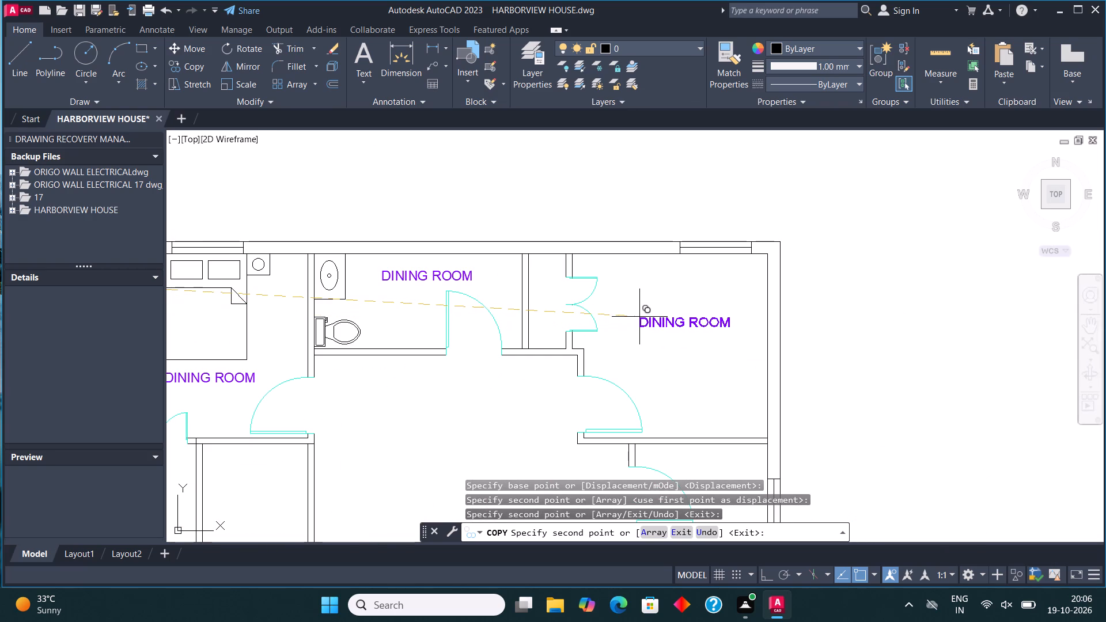
pyautogui.scroll(-1, 639, 317)
pyautogui.scroll(2, 352, 295)
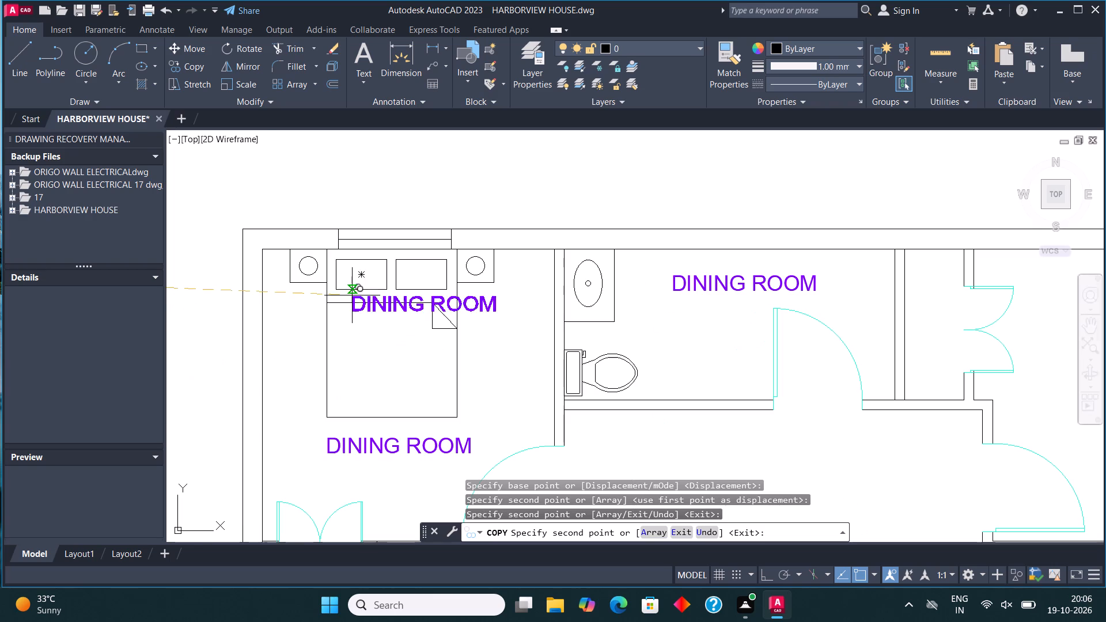
pyautogui.press('Escape')
# Copy the bed with its two nightstands into the upper-right bedroom, centred against the wall below its window.
pyautogui.click(465, 421)
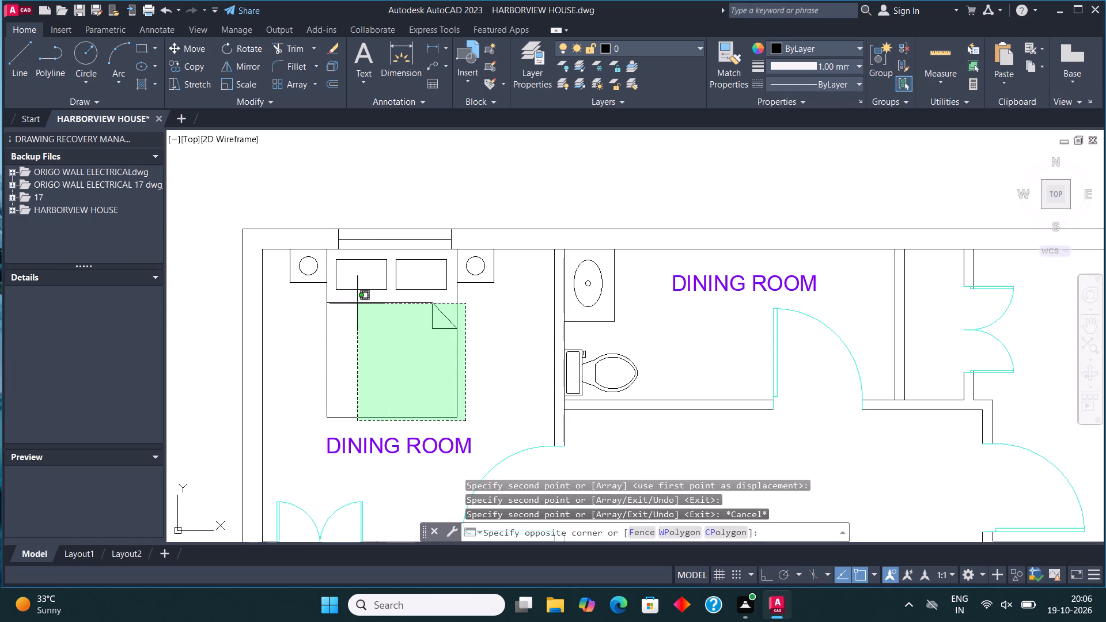
pyautogui.click(311, 258)
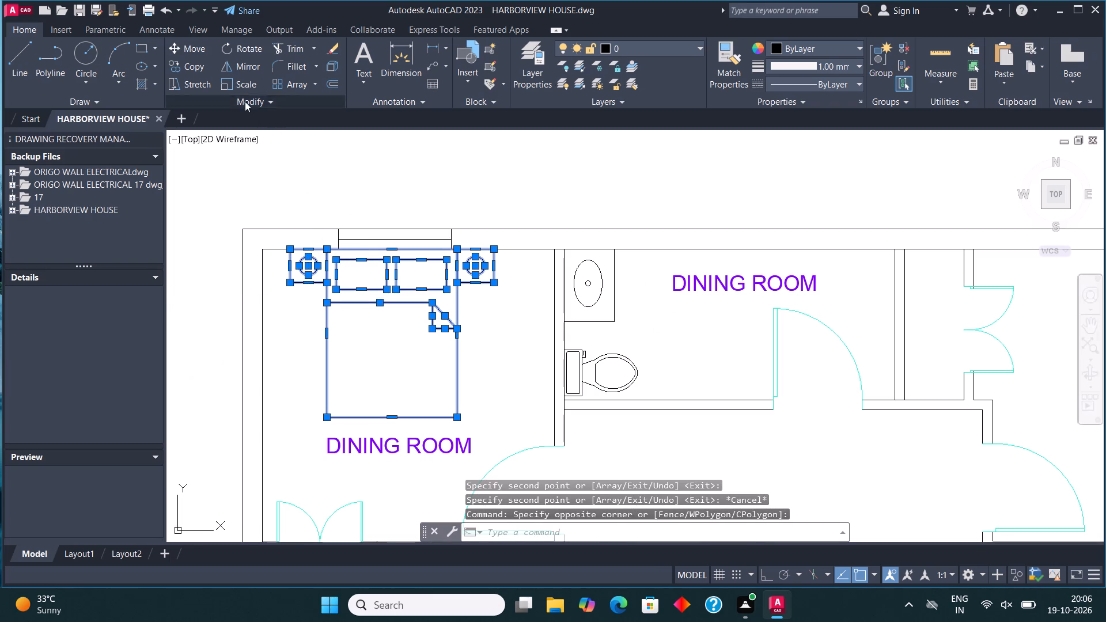
pyautogui.click(185, 61)
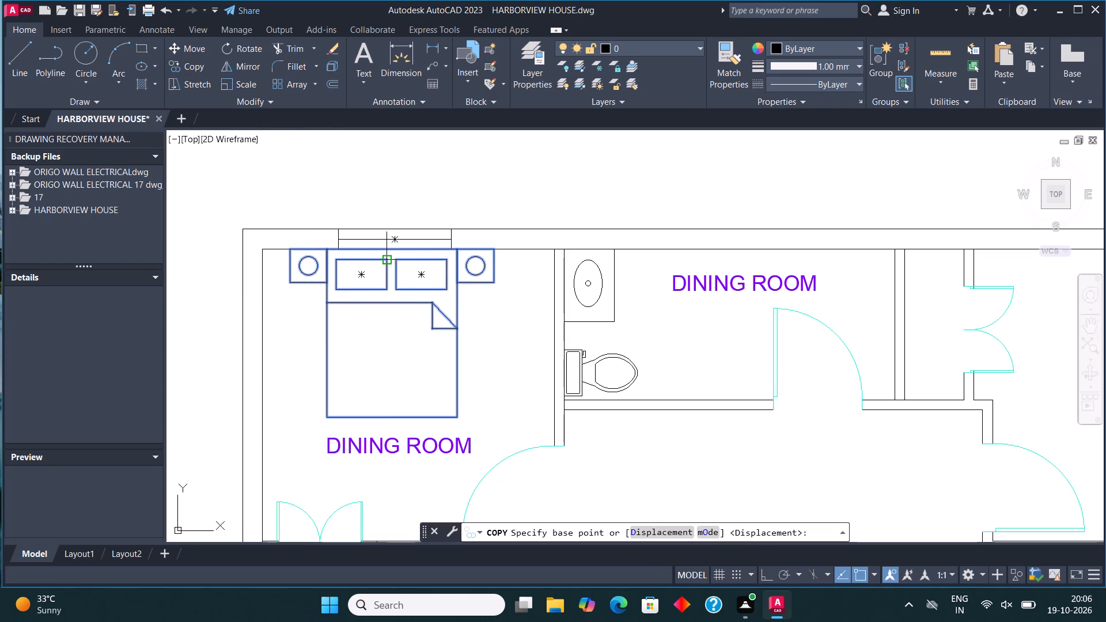
pyautogui.click(388, 250)
pyautogui.scroll(-2, 388, 250)
pyautogui.scroll(1, 702, 255)
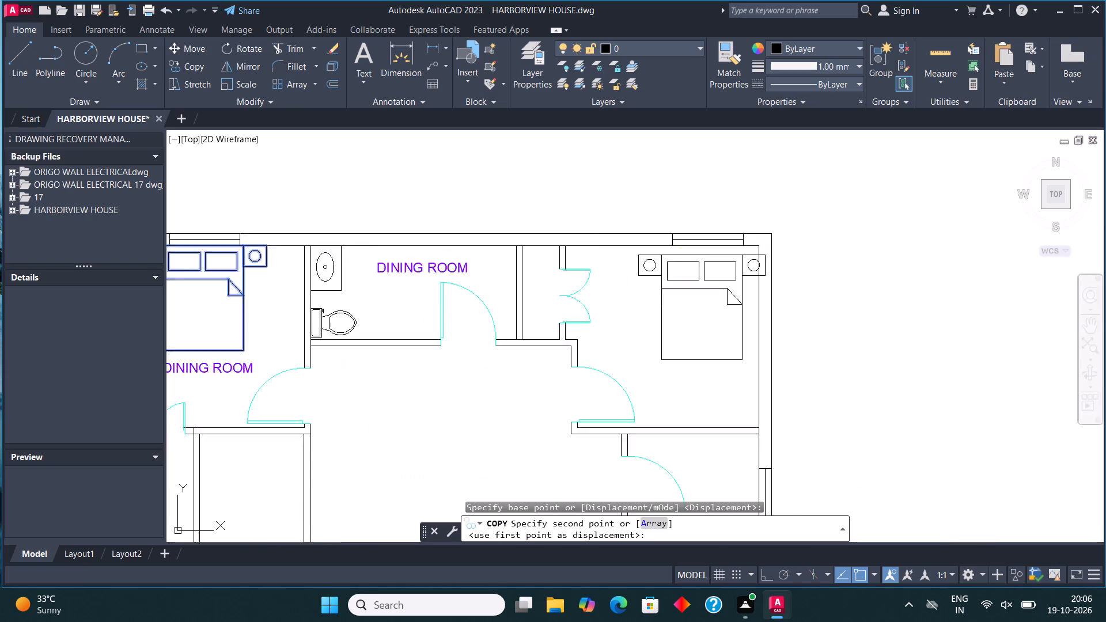
pyautogui.scroll(1, 702, 255)
pyautogui.click(657, 244)
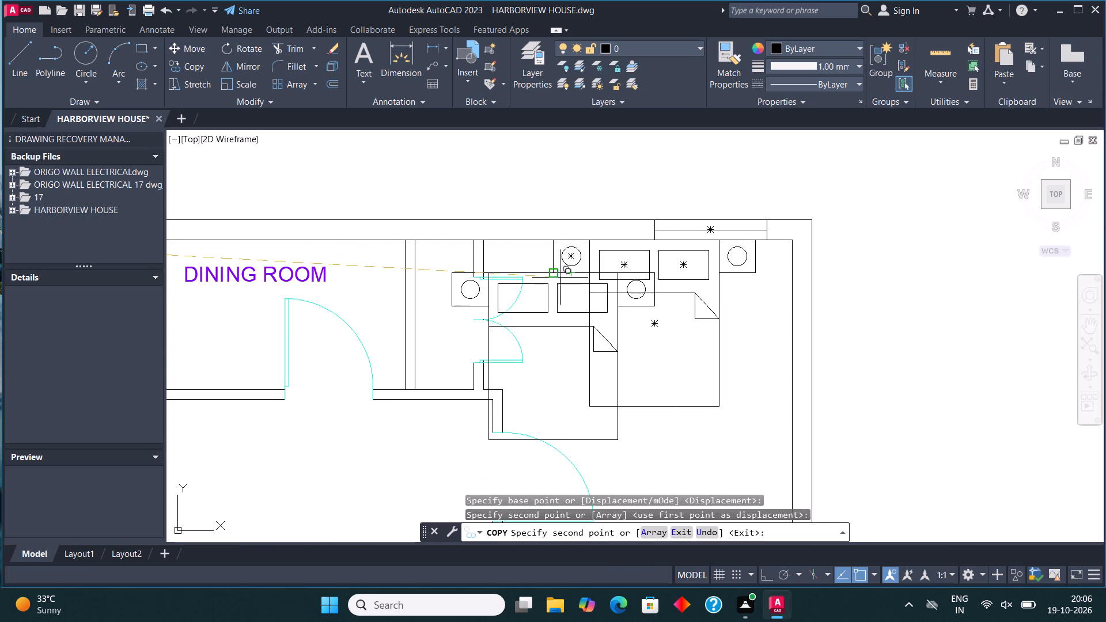
# Place another copy of the bed and nightstands in the empty space to the right of the second floor plan.
pyautogui.scroll(-4, 556, 279)
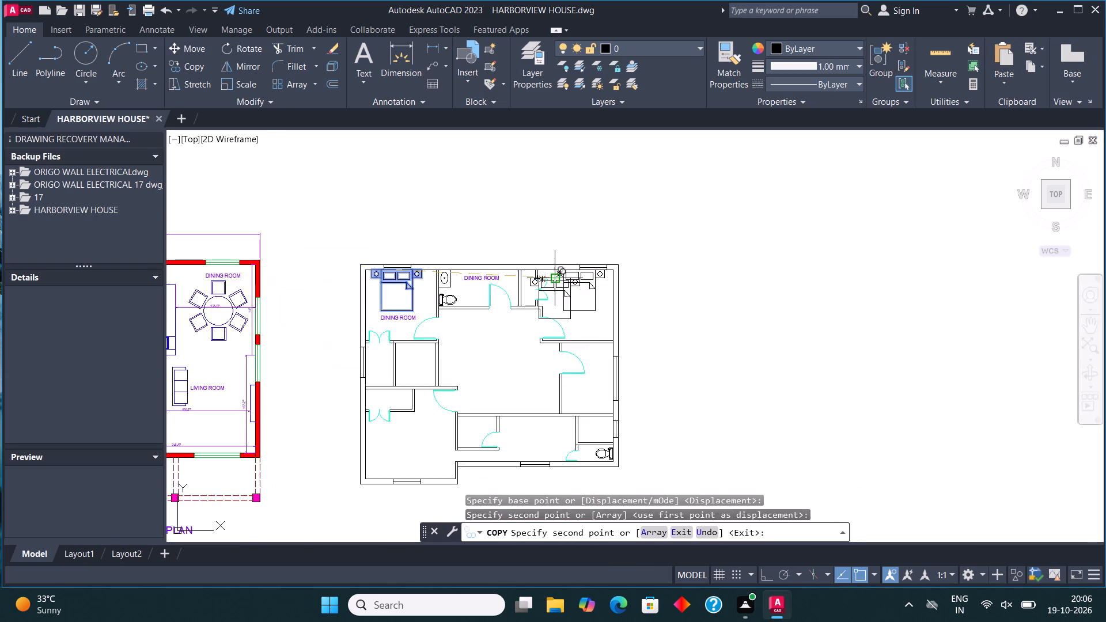
pyautogui.scroll(-1, 555, 279)
pyautogui.scroll(3, 520, 356)
pyautogui.scroll(-2, 521, 356)
pyautogui.scroll(2, 645, 337)
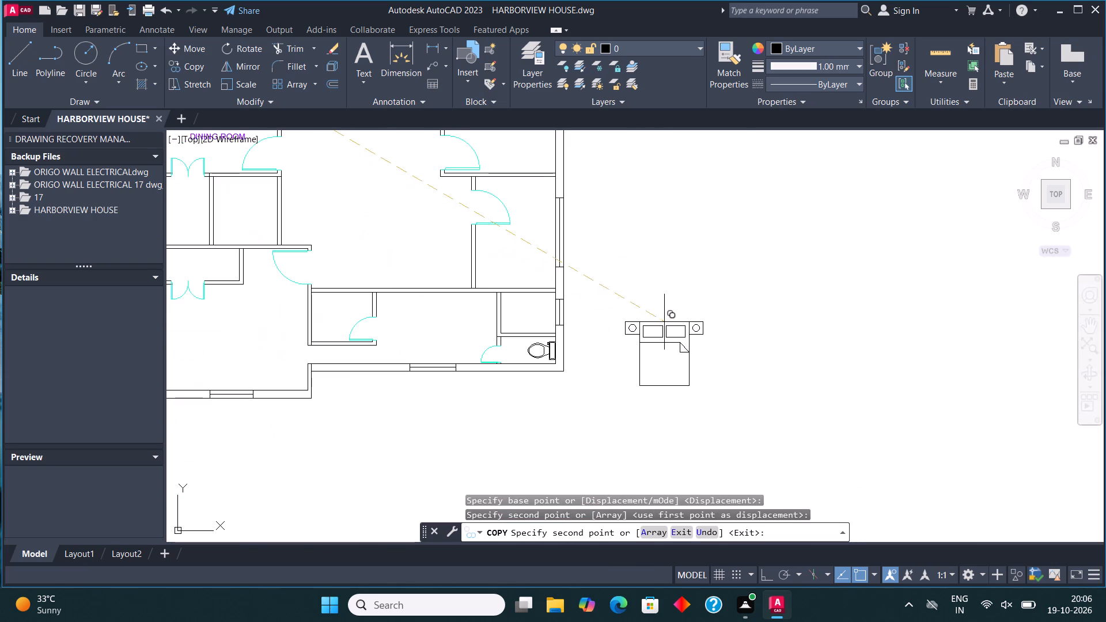
pyautogui.click(667, 312)
pyautogui.press('Escape')
# Rotate the bed and nightstands outside the plan by 180 degrees, using Ortho.
pyautogui.click(703, 388)
pyautogui.click(612, 264)
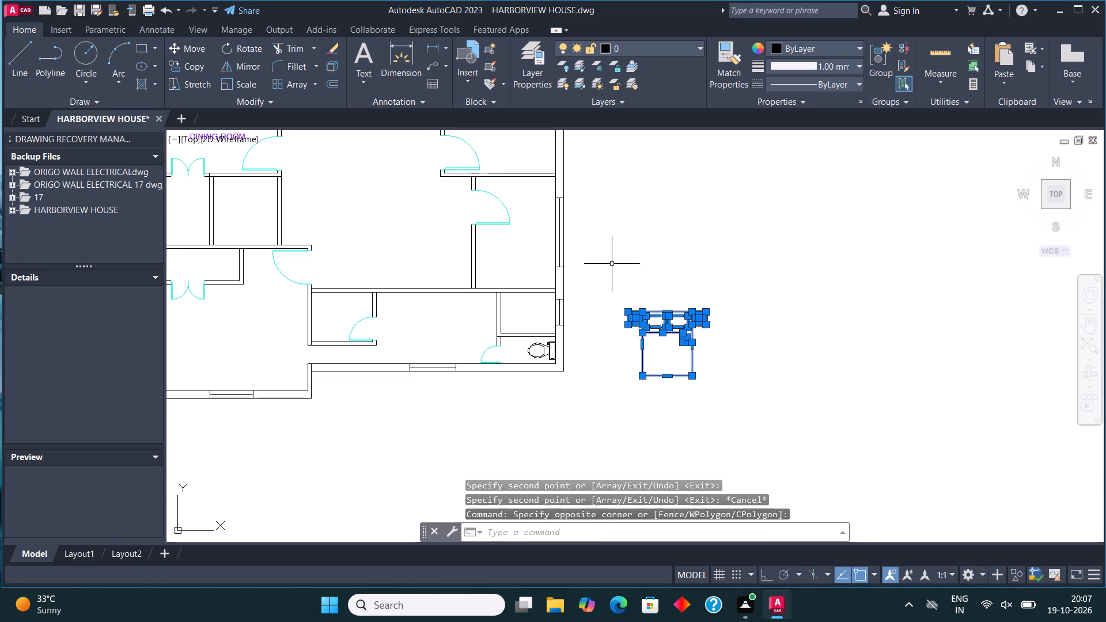
pyautogui.click(243, 51)
pyautogui.click(695, 361)
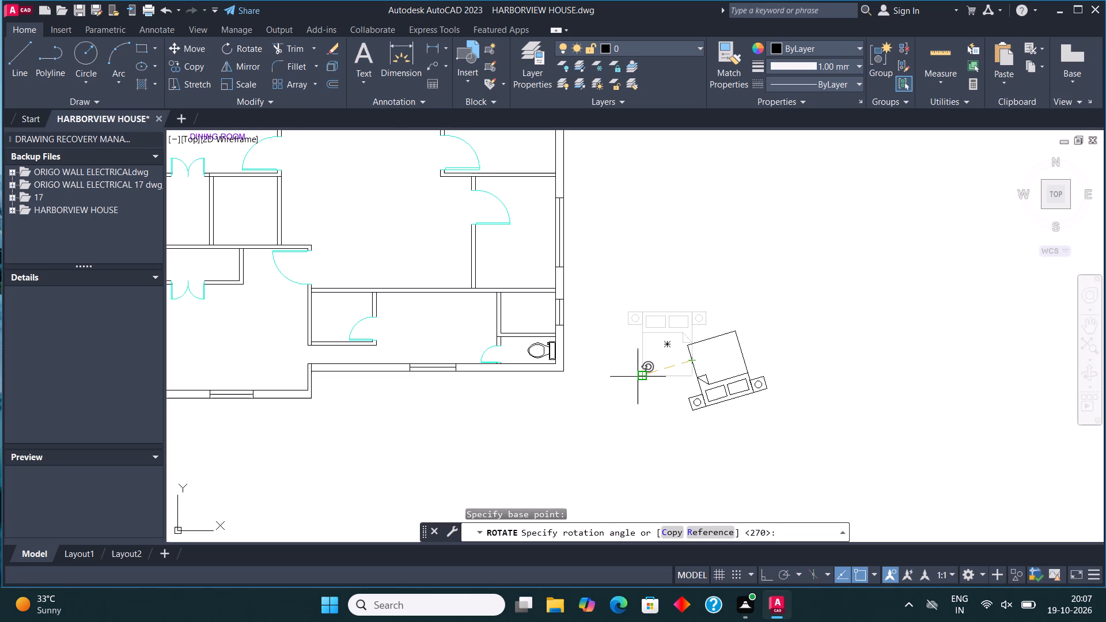
pyautogui.press('F8')
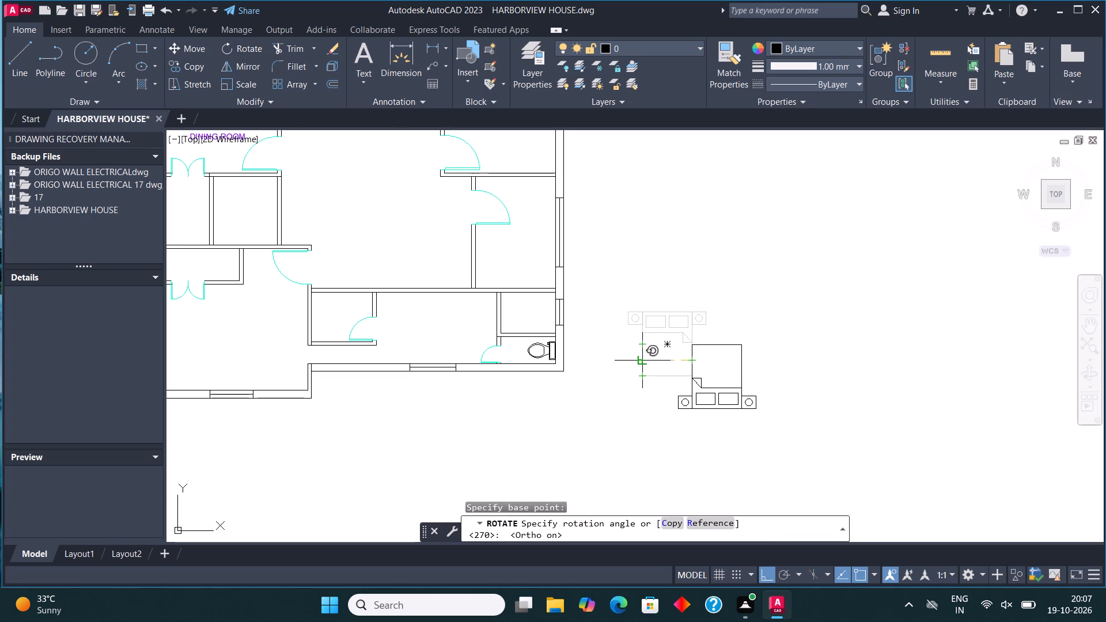
pyautogui.click(641, 357)
# Move the rotated bed and nightstands into the lower-left bedroom, against the bottom wall and centred on its window.
pyautogui.click(772, 452)
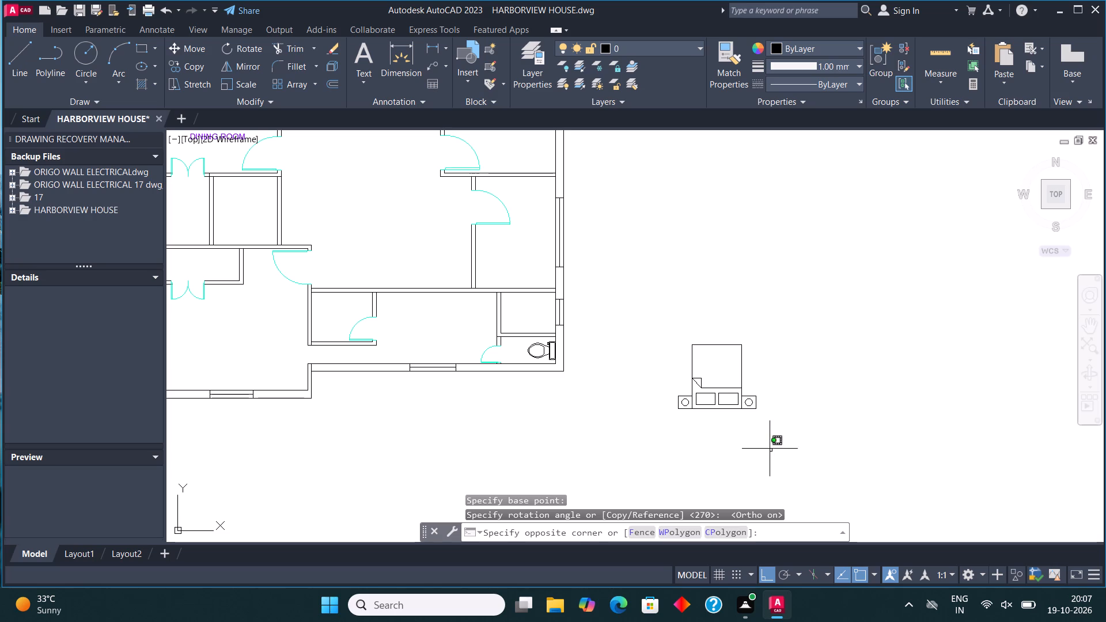
pyautogui.click(668, 324)
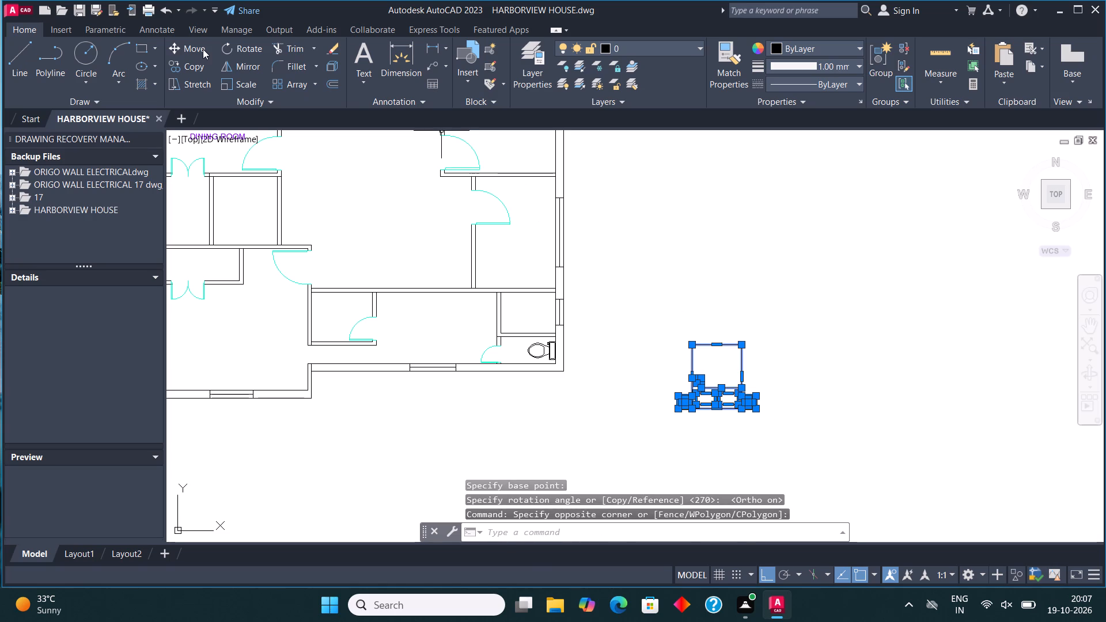
pyautogui.click(203, 47)
pyautogui.scroll(2, 730, 405)
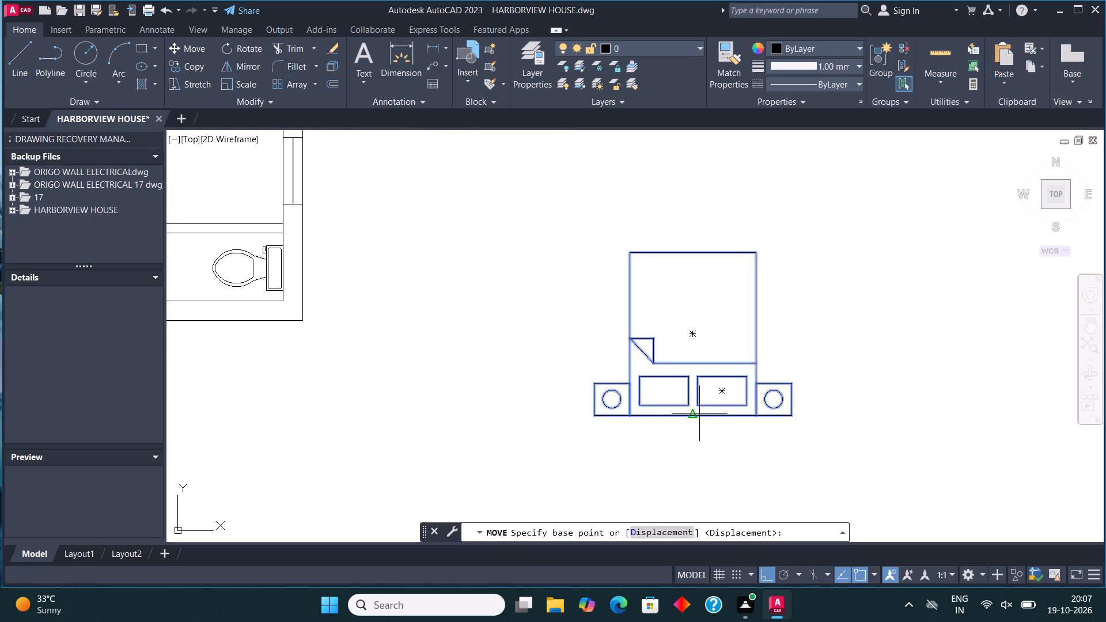
pyautogui.click(700, 415)
pyautogui.scroll(-2, 751, 284)
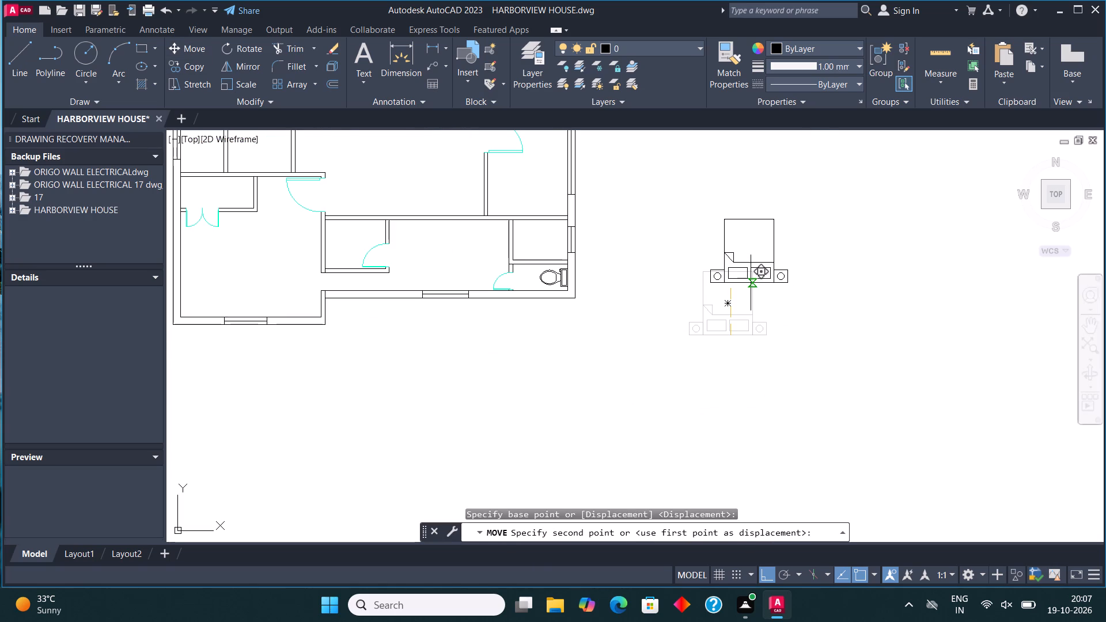
pyautogui.press('F8')
pyautogui.scroll(-2, 751, 283)
pyautogui.scroll(4, 565, 291)
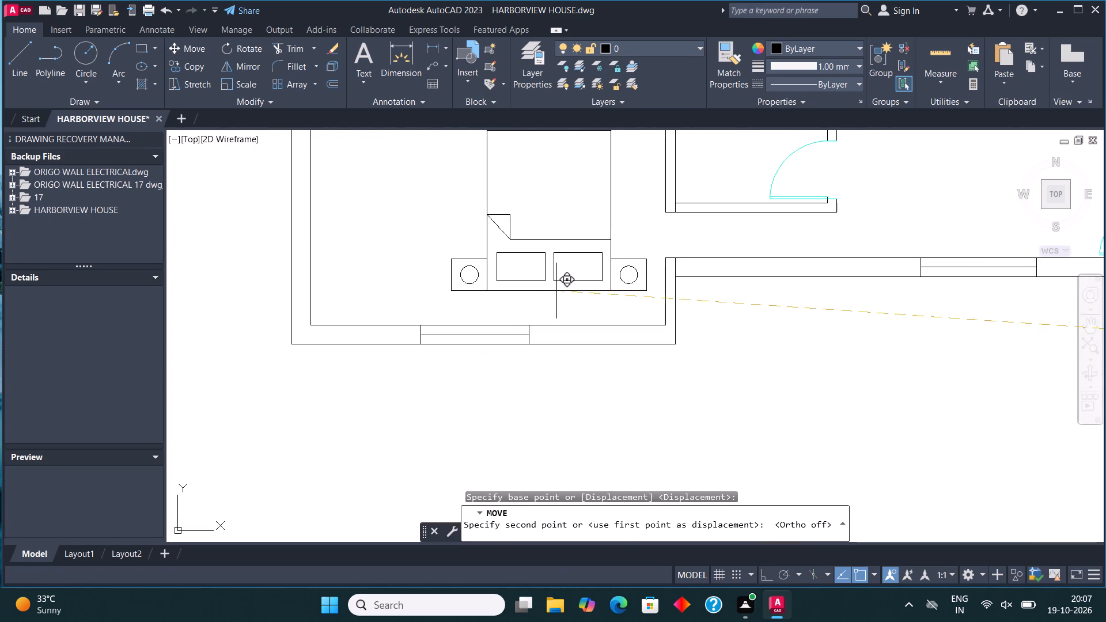
pyautogui.click(464, 324)
# Draw a long rectangular vanity counter against the upper wall of the lower-right bathroom, between the two partition walls.
pyautogui.scroll(-3, 484, 402)
pyautogui.moveTo(558, 365); pyautogui.dragTo(499, 357, button='middle')
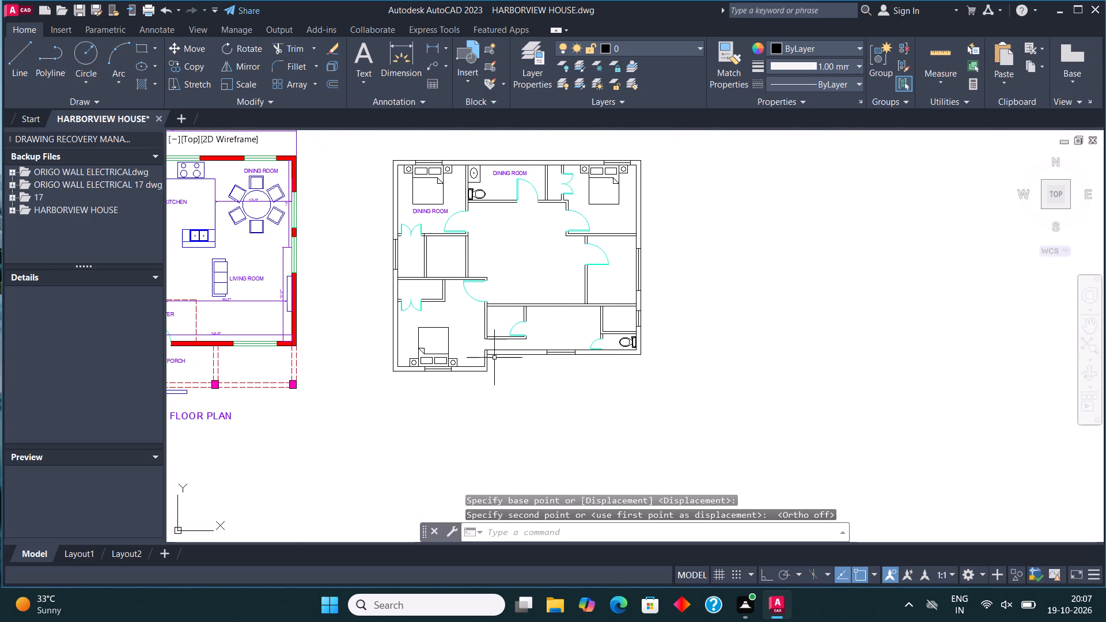
pyautogui.moveTo(479, 374); pyautogui.dragTo(497, 378, button='middle')
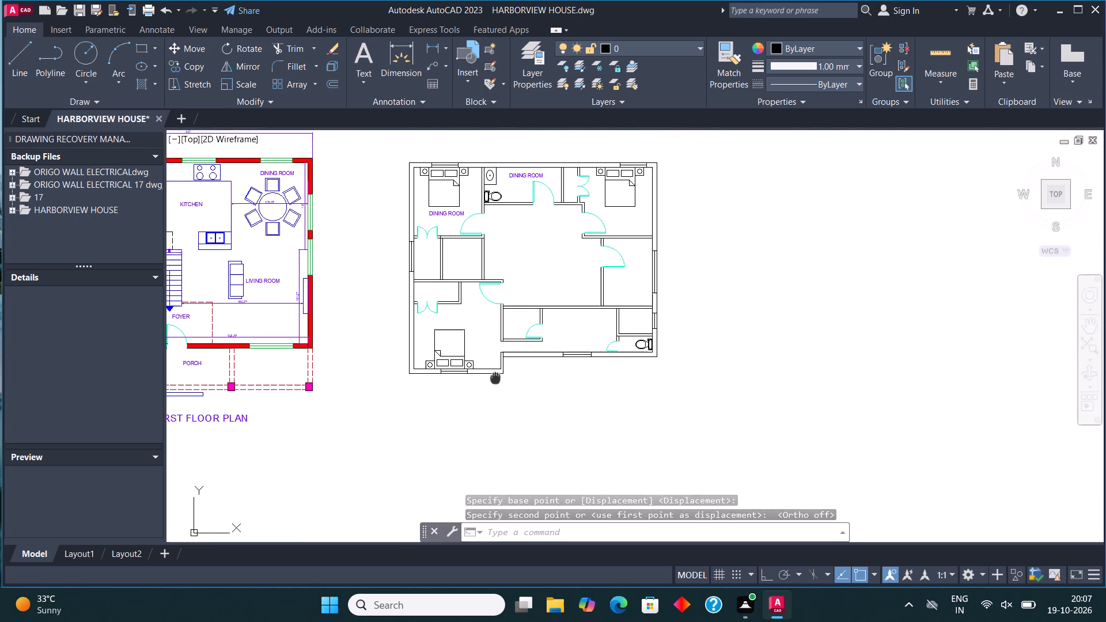
pyautogui.moveTo(497, 378); pyautogui.dragTo(512, 389, button='middle')
pyautogui.scroll(3, 626, 325)
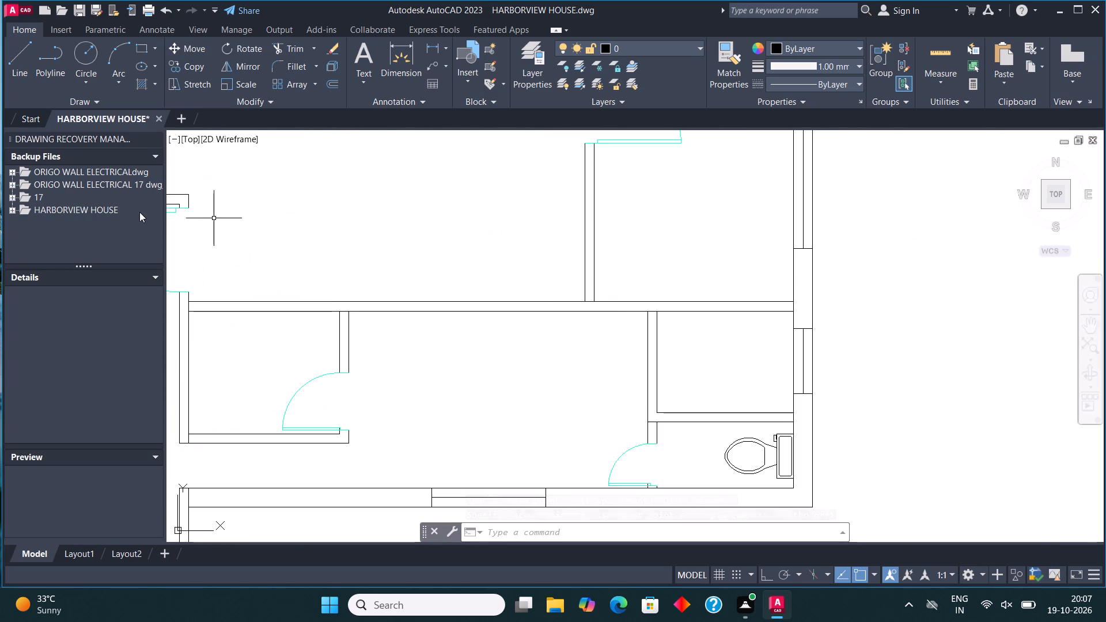
pyautogui.click(15, 60)
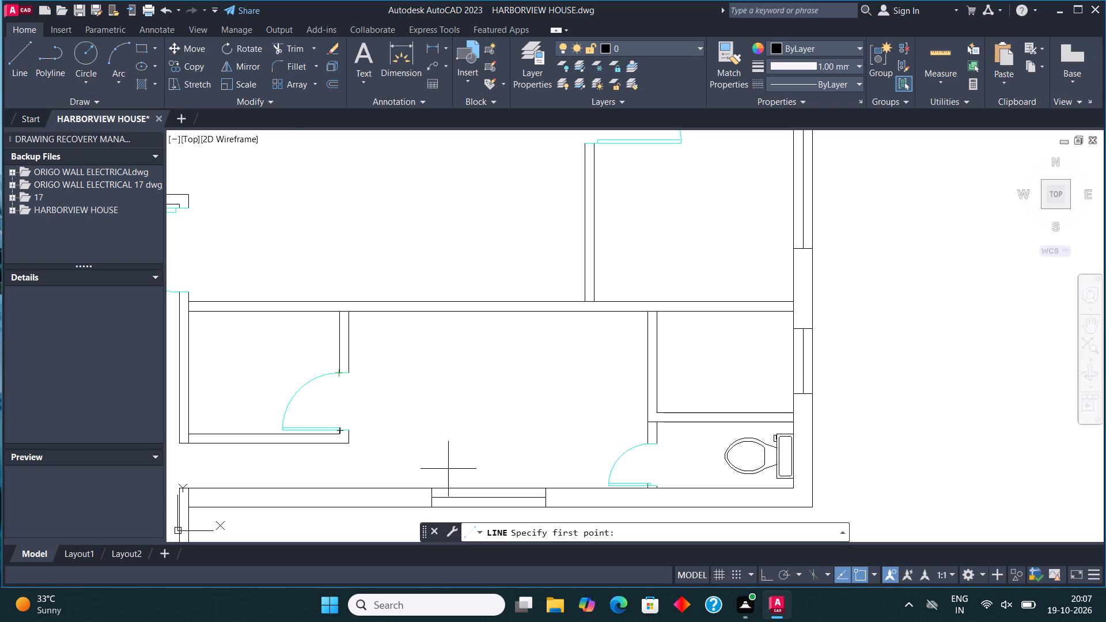
pyautogui.click(363, 309)
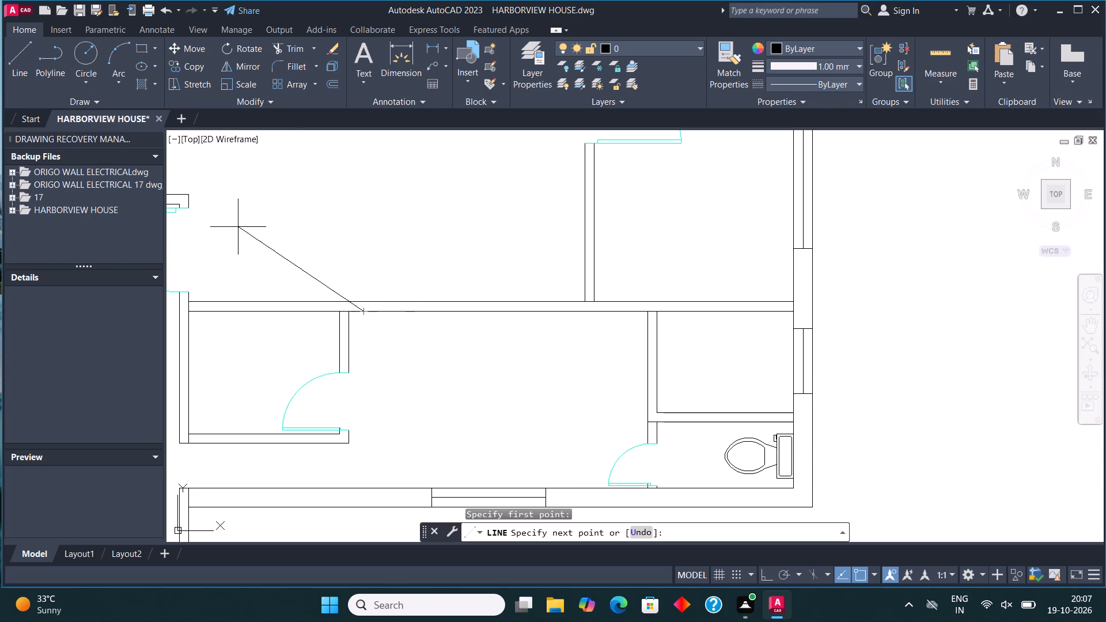
pyautogui.click(141, 41)
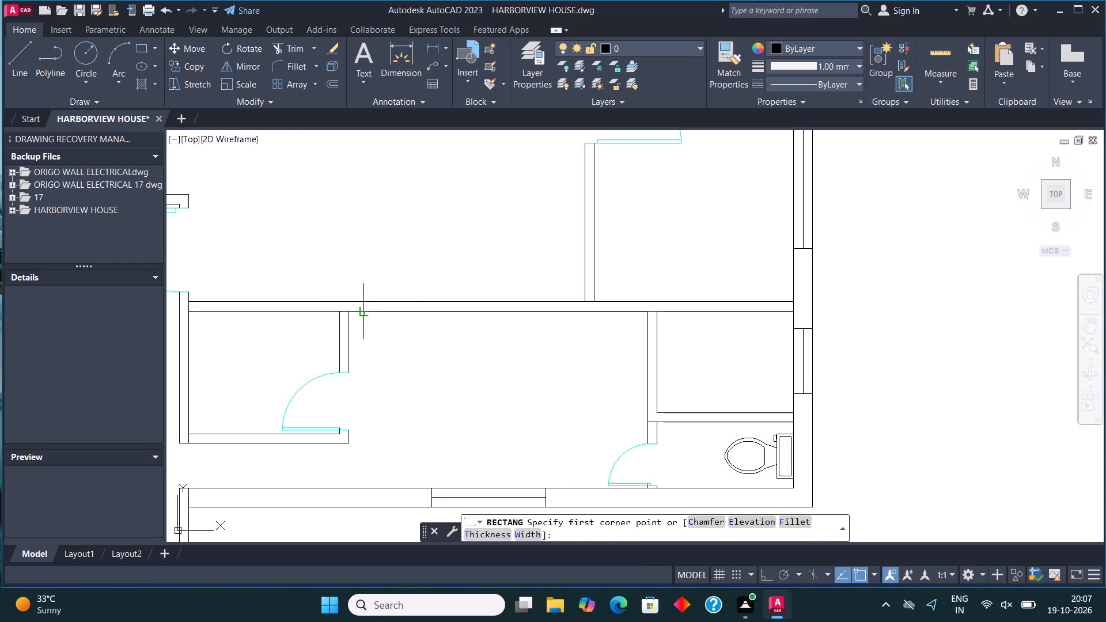
pyautogui.click(365, 314)
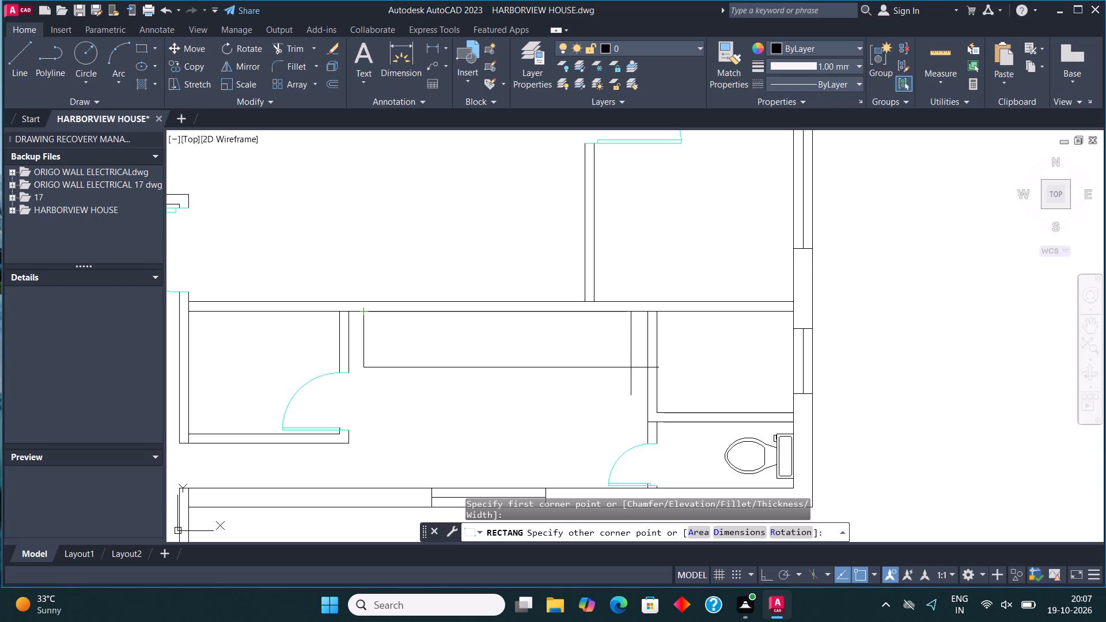
pyautogui.click(632, 367)
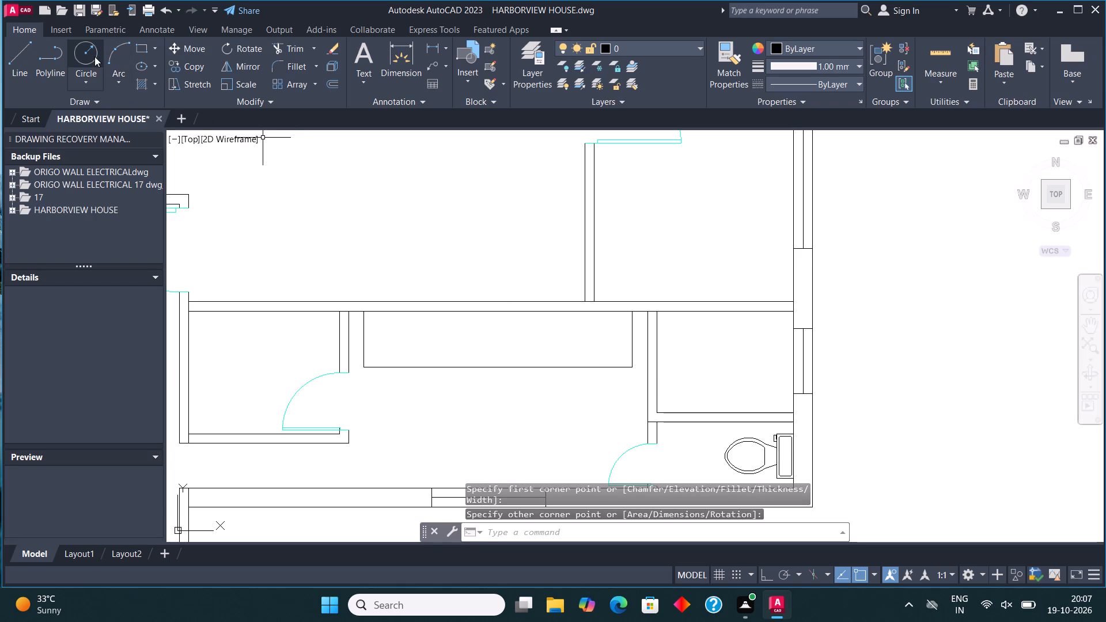
# Draw a centre-based horizontal ellipse as a washbasin at the left end of the vanity counter.
pyautogui.click(154, 65)
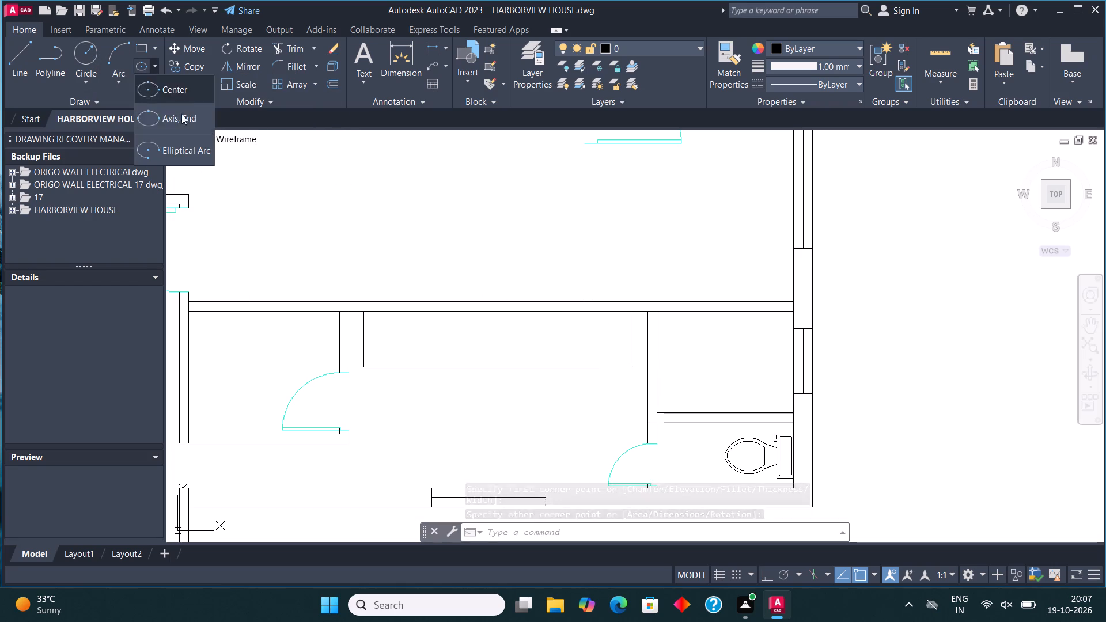
pyautogui.click(191, 96)
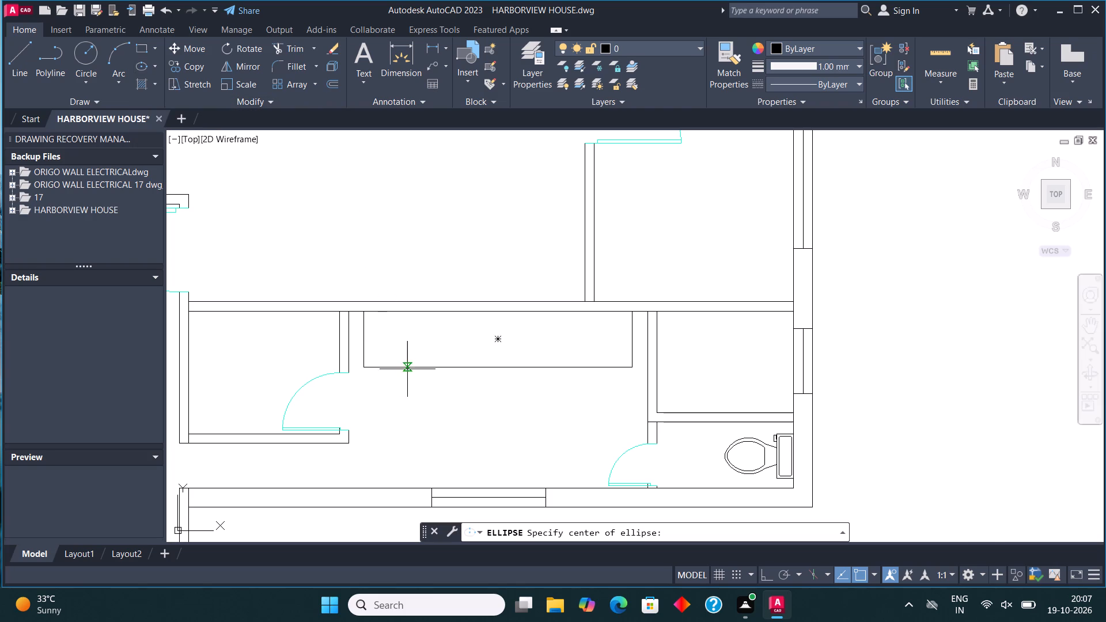
pyautogui.scroll(1, 409, 352)
pyautogui.click(397, 333)
pyautogui.click(469, 332)
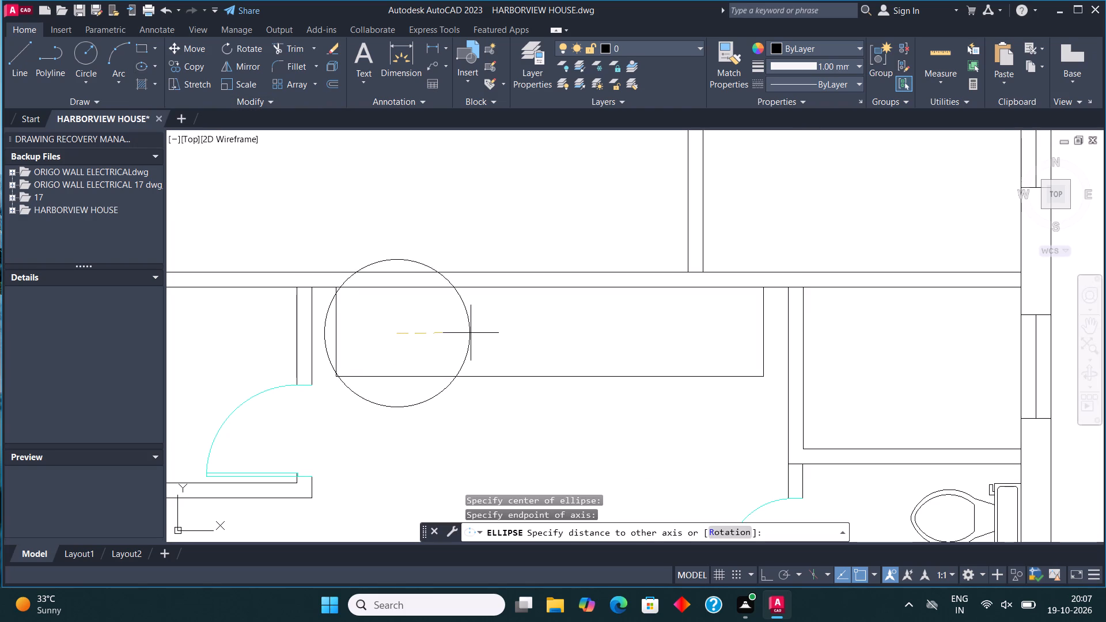
pyautogui.click(408, 298)
pyautogui.click(407, 297)
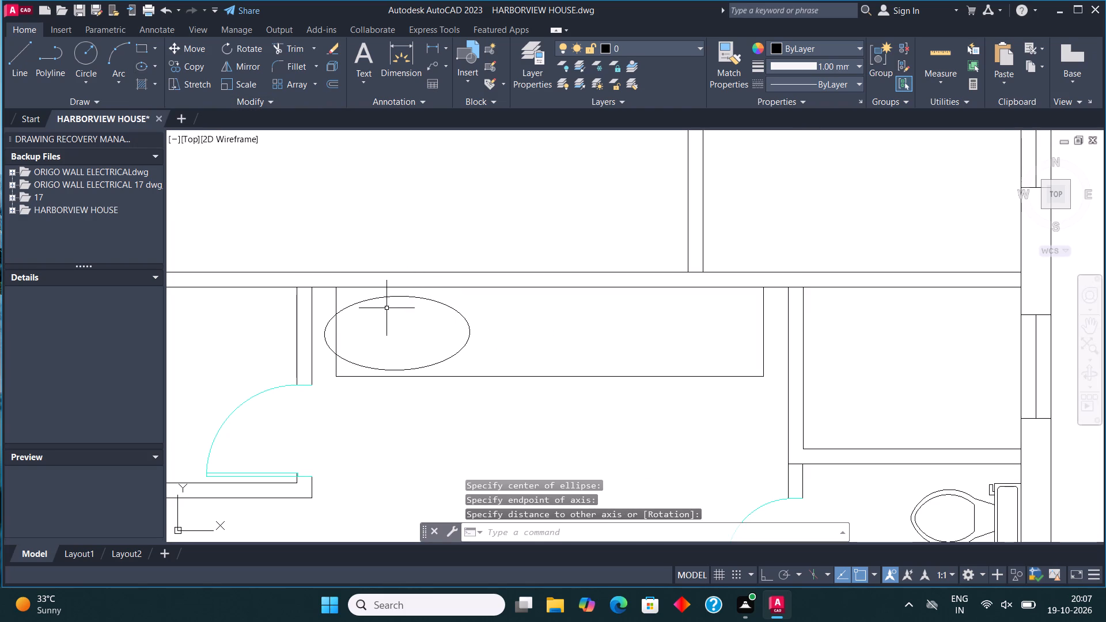
# Shrink the basin ellipse in width and height about its centre so it fits inside the counter outline.
pyautogui.click(355, 301)
pyautogui.click(350, 320)
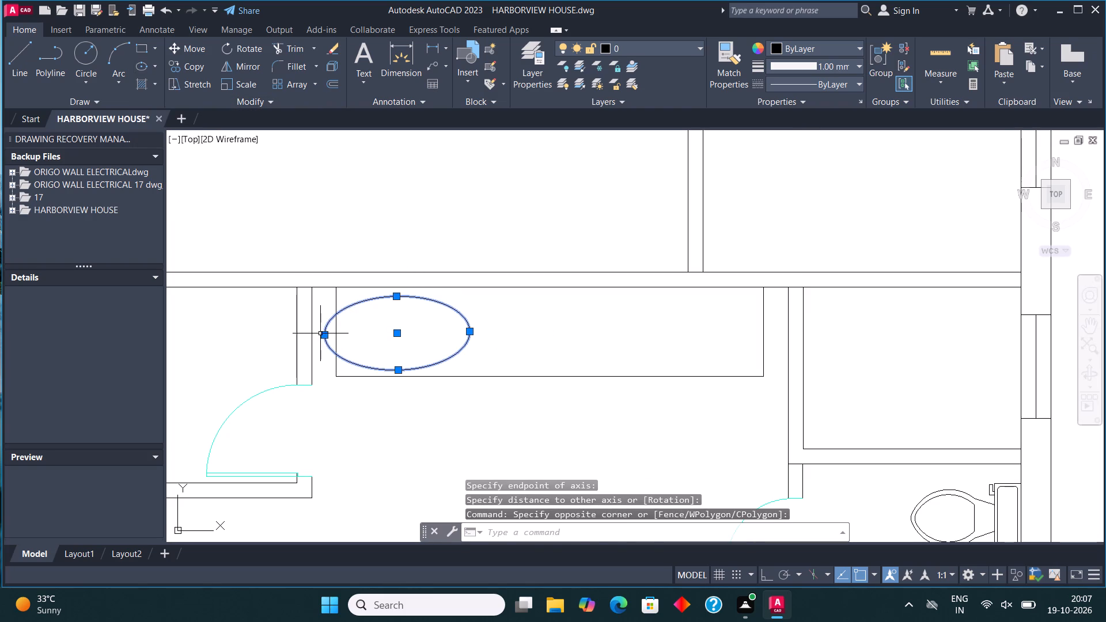
pyautogui.click(320, 333)
pyautogui.click(321, 339)
pyautogui.click(324, 335)
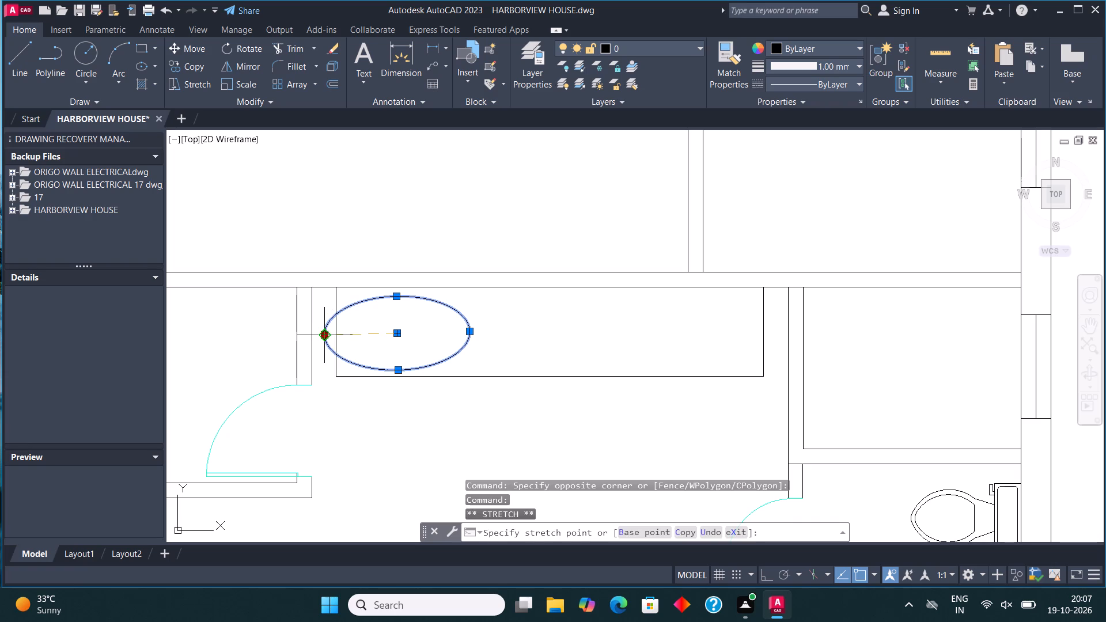
pyautogui.click(344, 332)
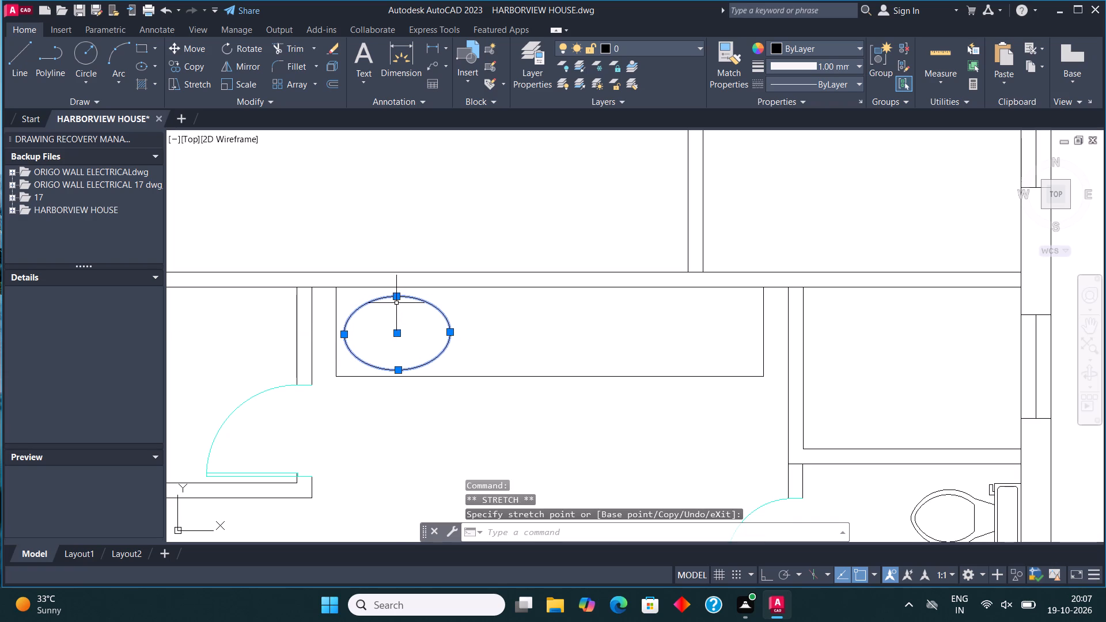
pyautogui.click(398, 294)
pyautogui.click(399, 309)
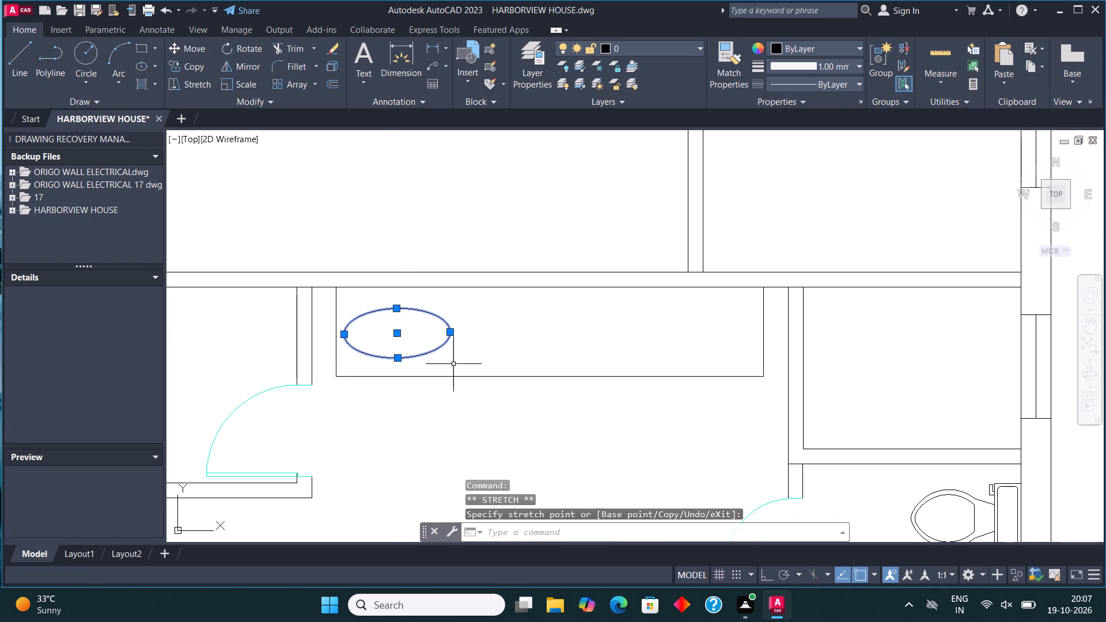
pyautogui.click(450, 334)
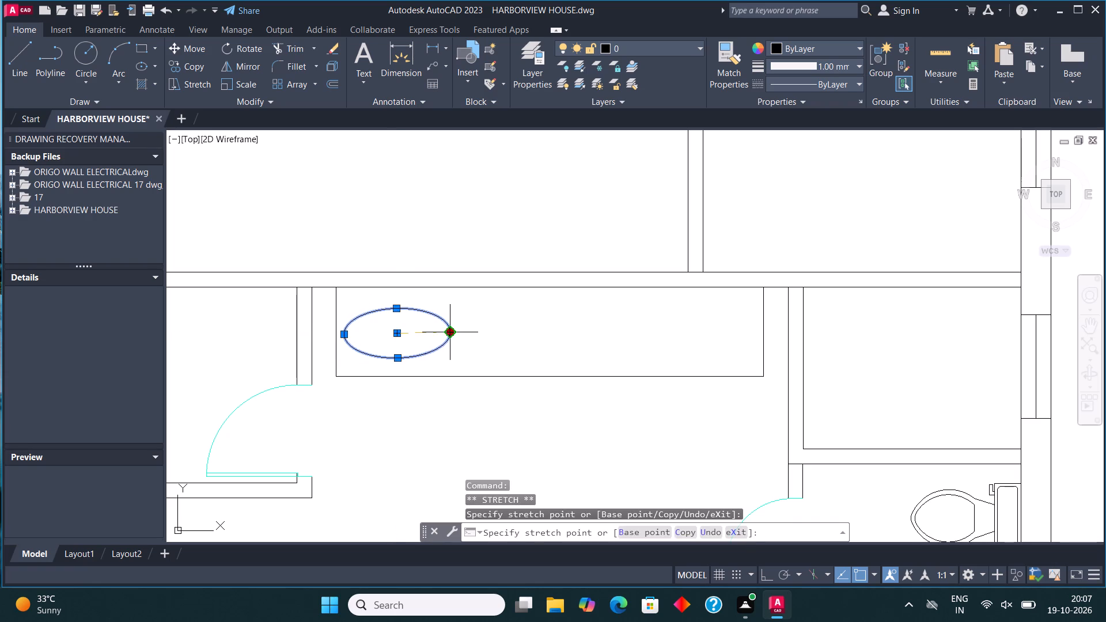
pyautogui.click(437, 333)
pyautogui.press('Escape')
# Draw a small tap circle centred on the top point of the basin ellipse.
pyautogui.scroll(-2, 430, 336)
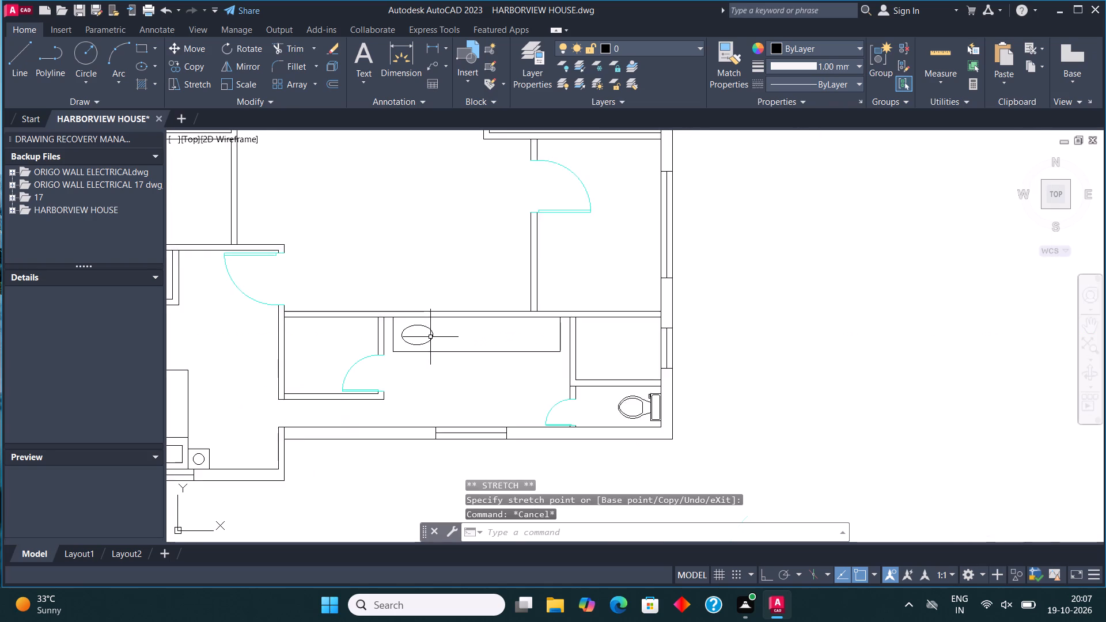
pyautogui.scroll(3, 430, 337)
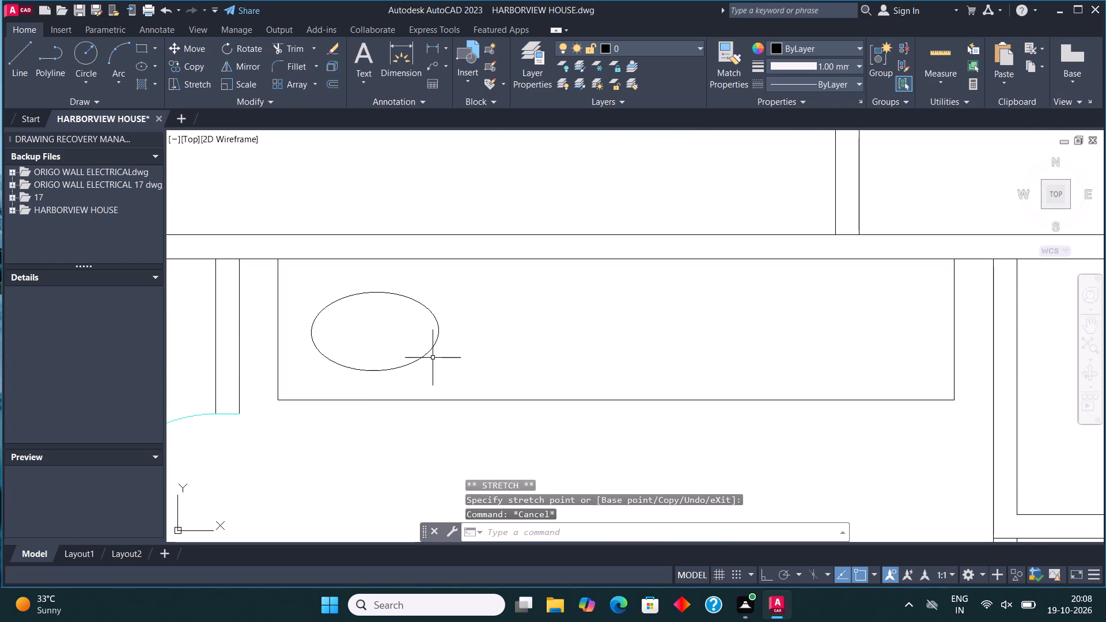
pyautogui.click(91, 52)
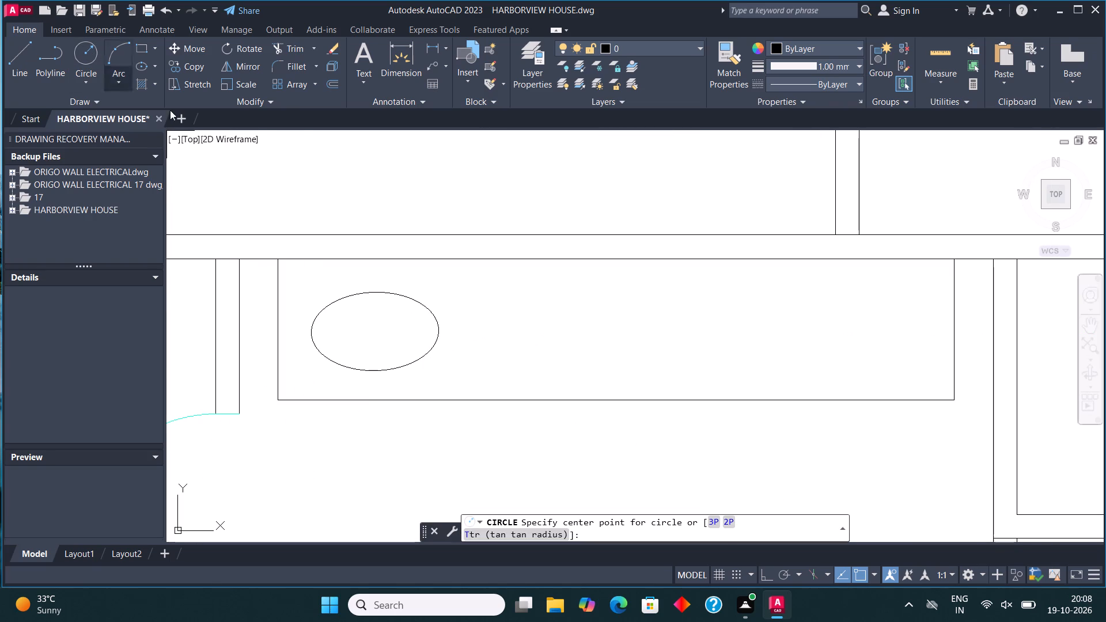
pyautogui.click(376, 296)
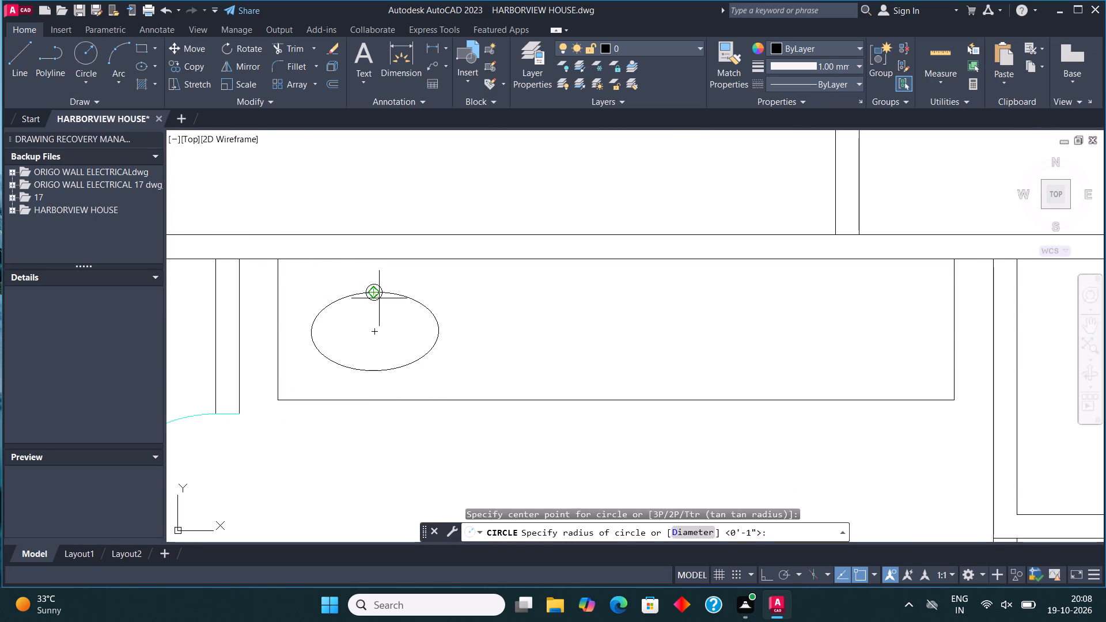
pyautogui.click(378, 298)
pyautogui.scroll(4, 365, 293)
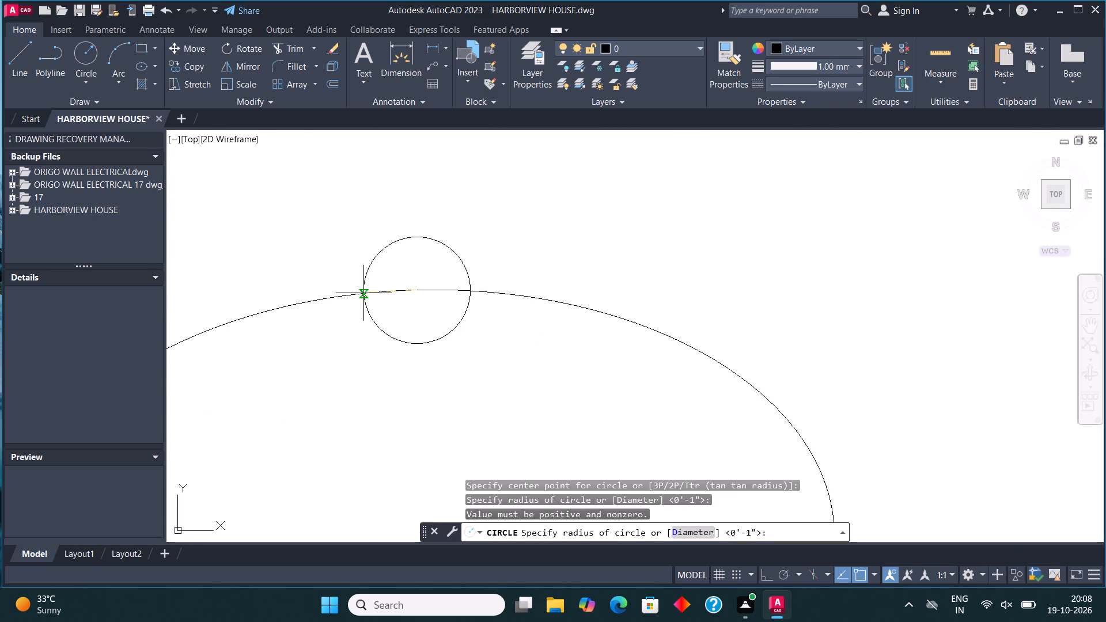
pyautogui.click(407, 303)
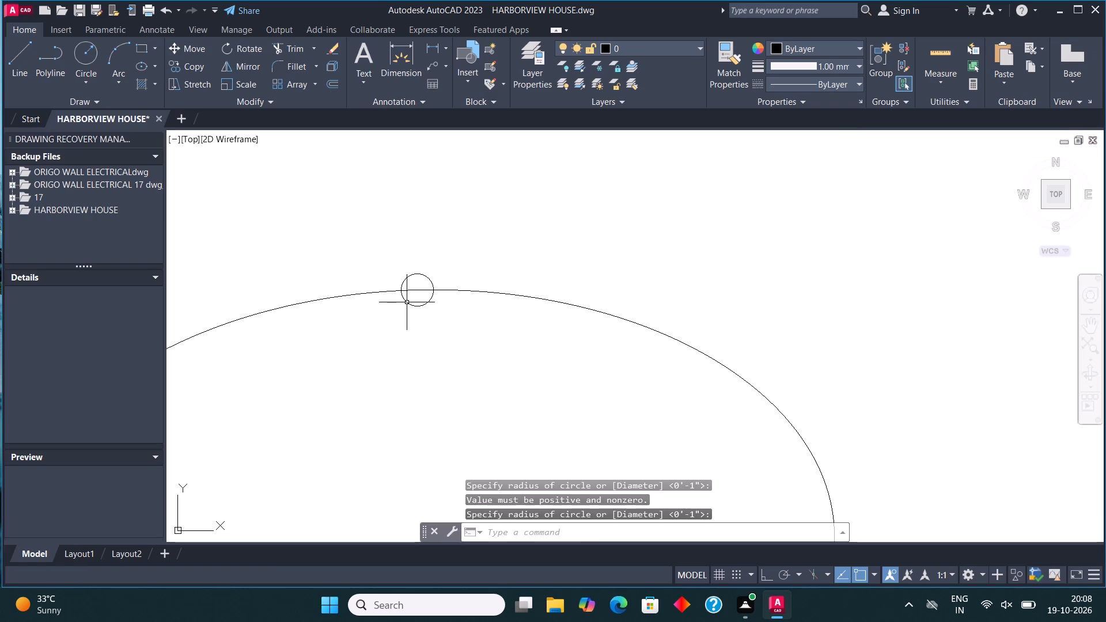
# Move the small tap circle down so it sits just inside the basin ellipse's upper rim.
pyautogui.click(416, 270)
pyautogui.click(408, 289)
pyautogui.click(189, 55)
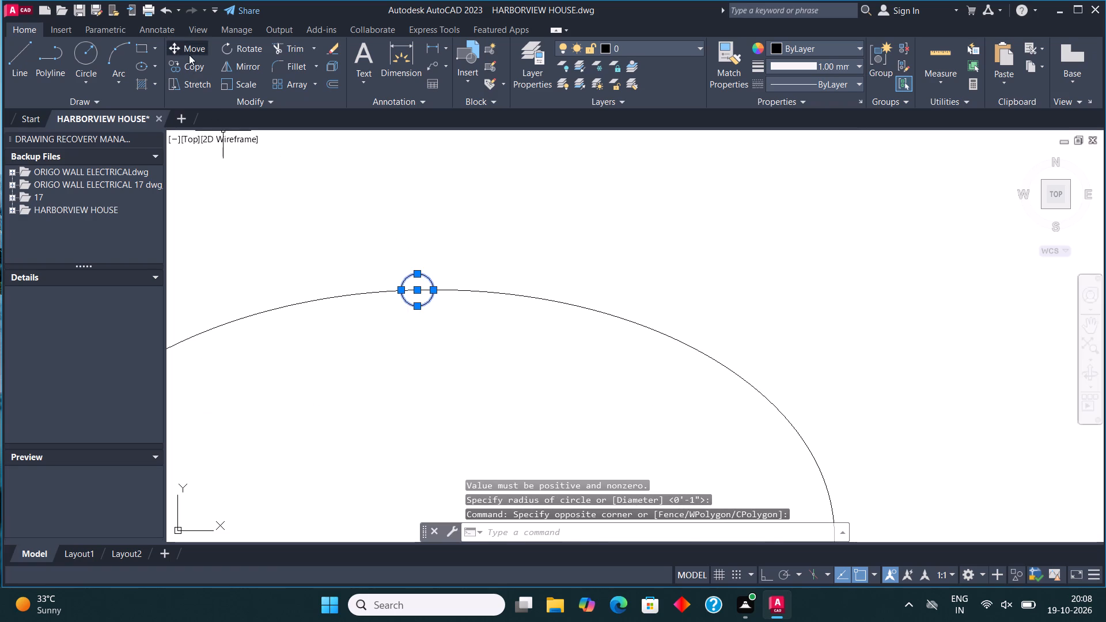
pyautogui.click(416, 269)
pyautogui.click(418, 286)
# Copy the basin ellipse and its tap circle to the right end and the middle of the vanity counter, using Ortho.
pyautogui.scroll(-3, 253, 378)
pyautogui.moveTo(321, 368); pyautogui.dragTo(334, 320, button='middle')
pyautogui.scroll(-1, 347, 333)
pyautogui.click(374, 402)
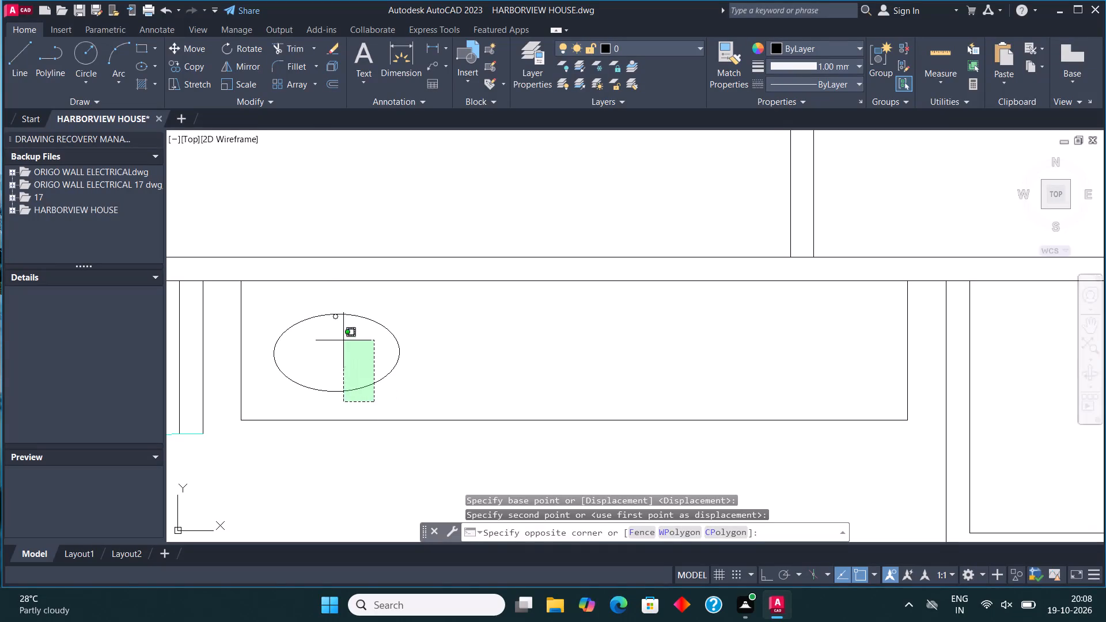
pyautogui.click(313, 299)
pyautogui.click(197, 66)
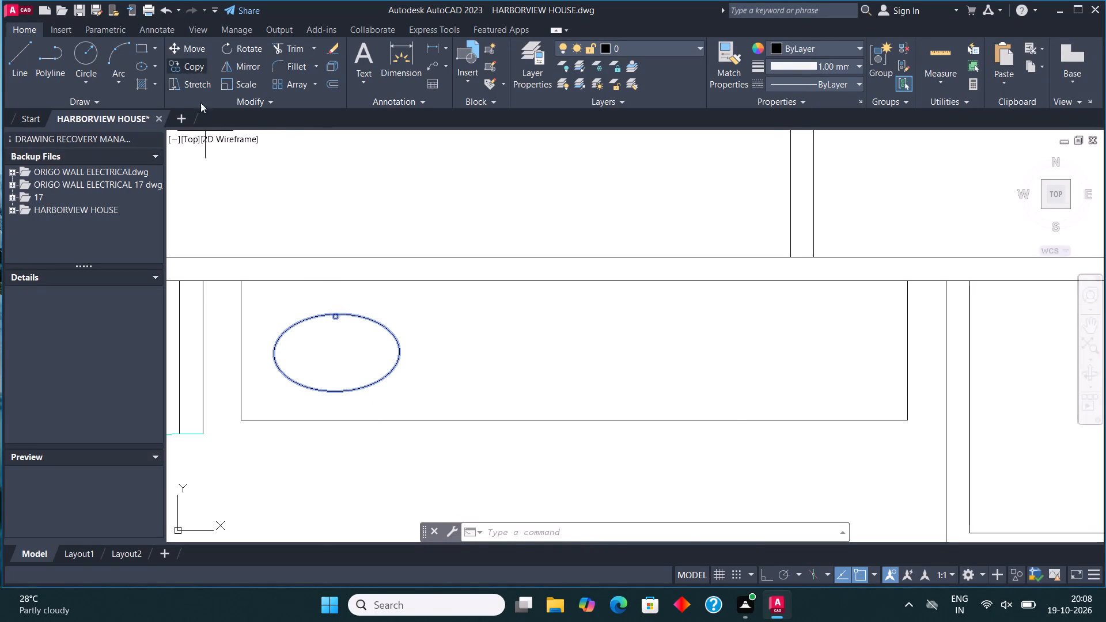
pyautogui.click(344, 343)
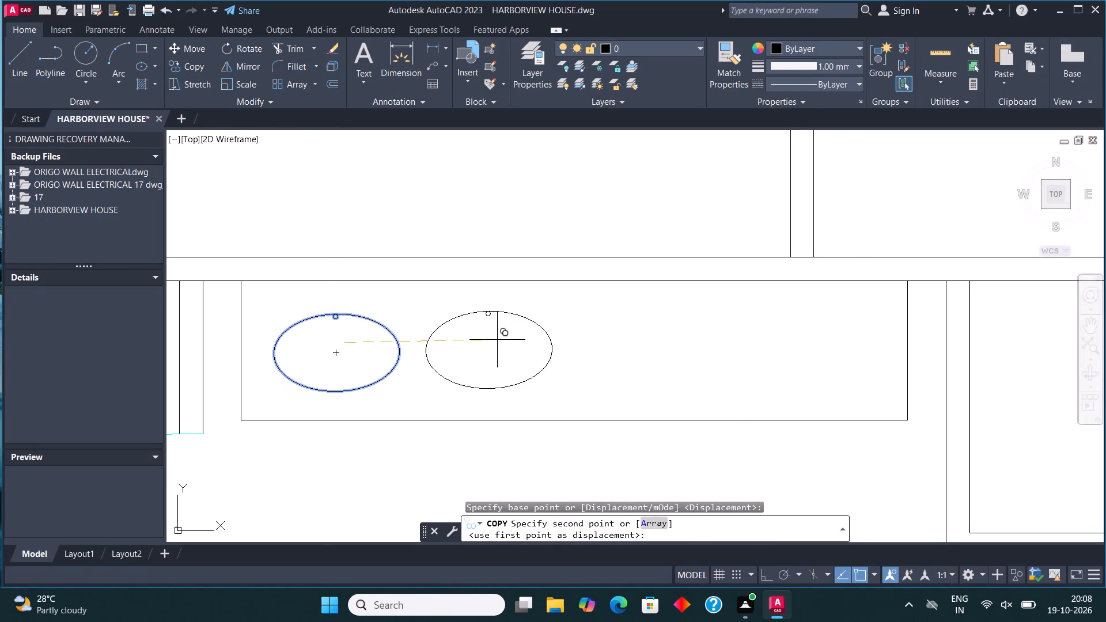
pyautogui.press('F8')
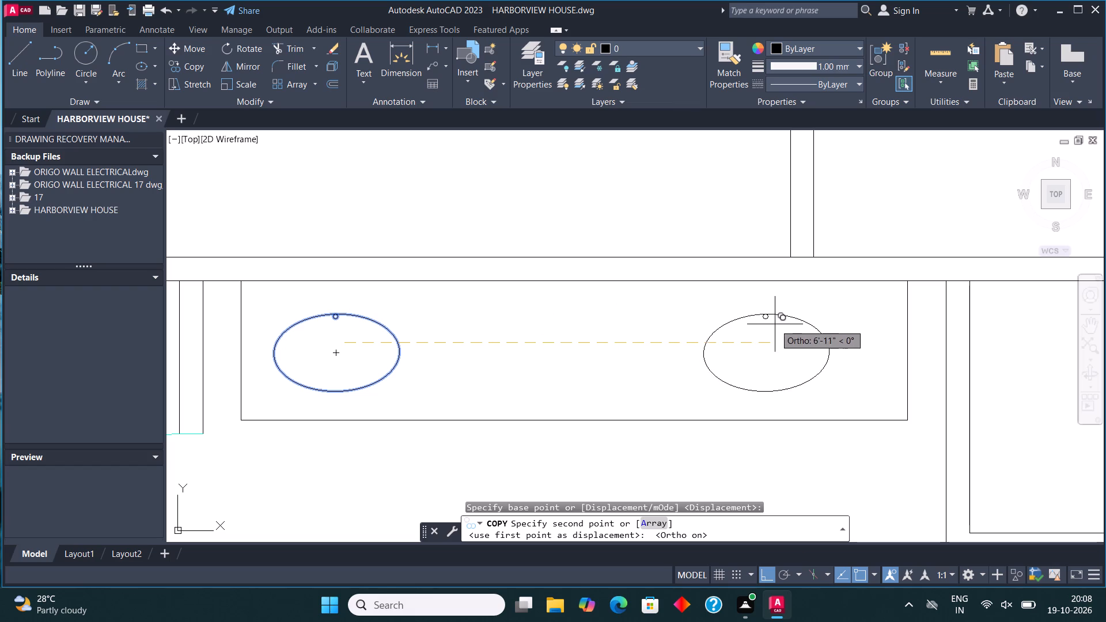
pyautogui.click(812, 329)
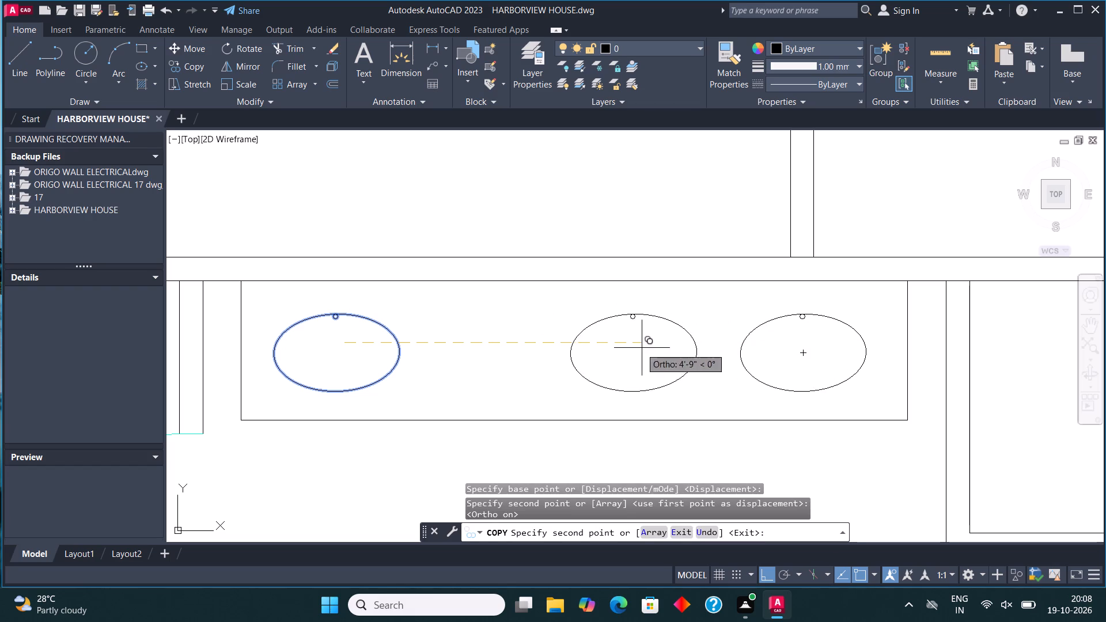
pyautogui.click(585, 349)
pyautogui.press('Escape')
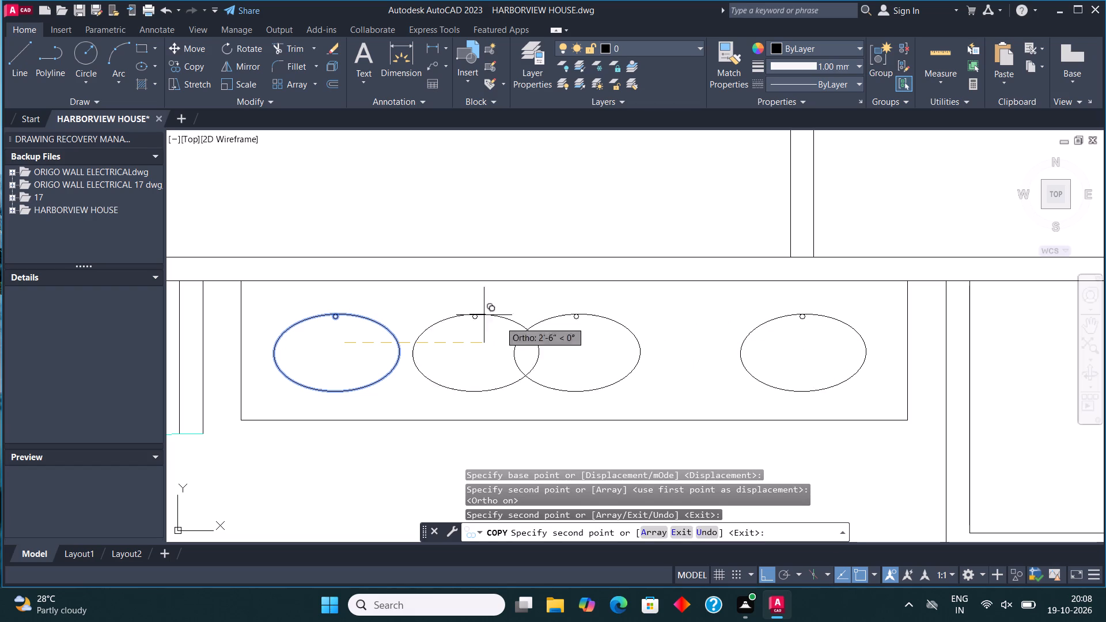
pyautogui.scroll(-2, 385, 270)
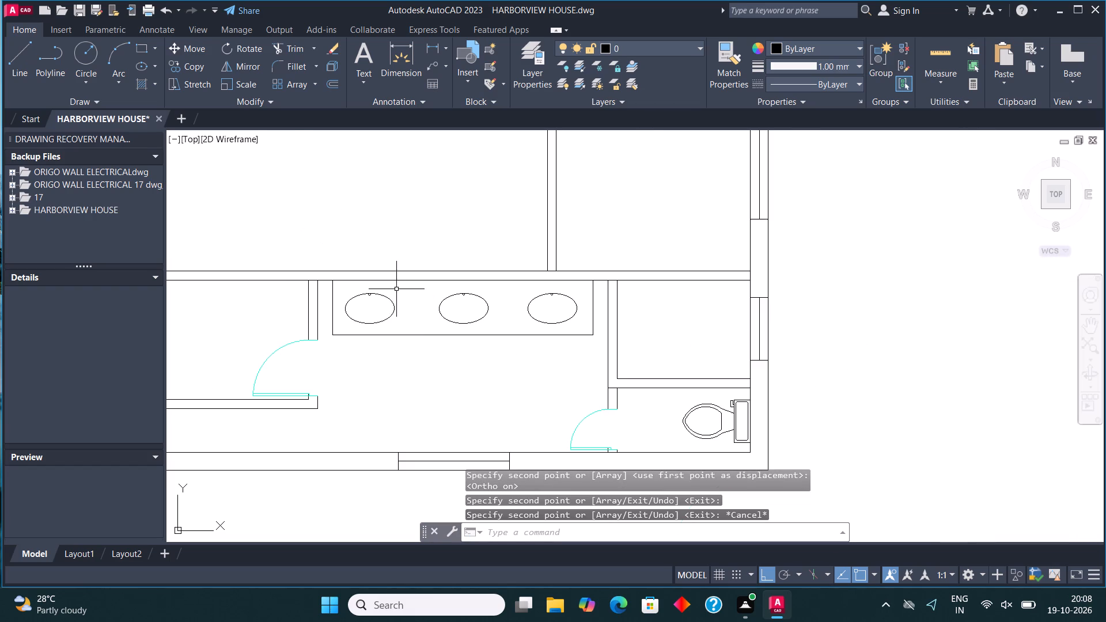
# Copy a single-swing door symbol from the door set beside the first floor plan onto the shower compartment's wall next to the vanity, with Ortho off.
pyautogui.moveTo(428, 338); pyautogui.dragTo(311, 304, button='middle')
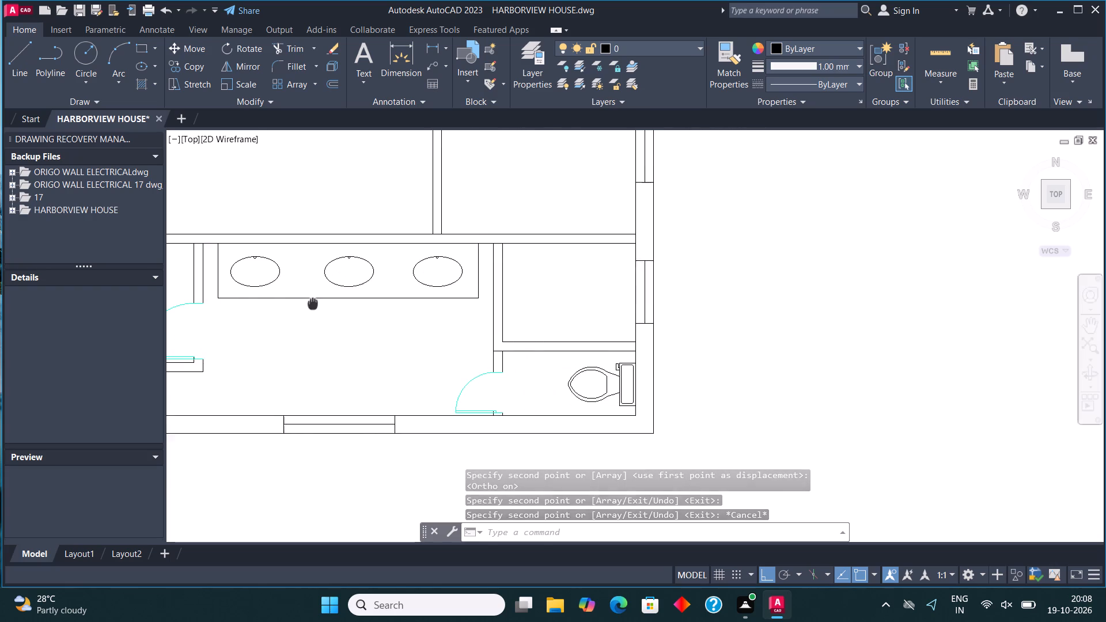
pyautogui.moveTo(311, 304); pyautogui.dragTo(307, 306, button='middle')
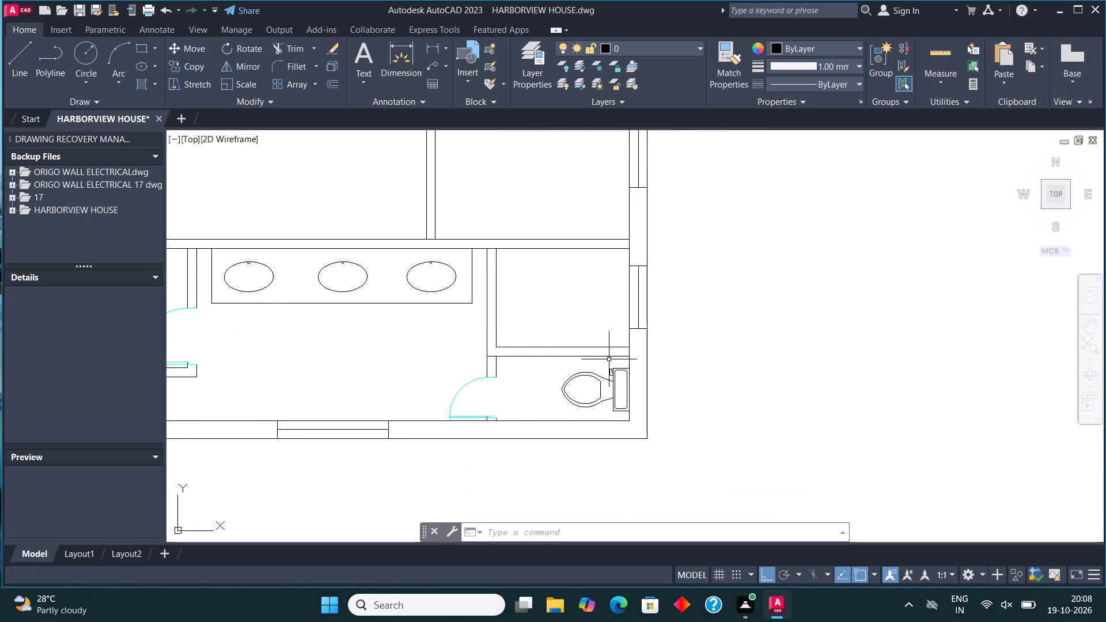
pyautogui.scroll(-3, 609, 359)
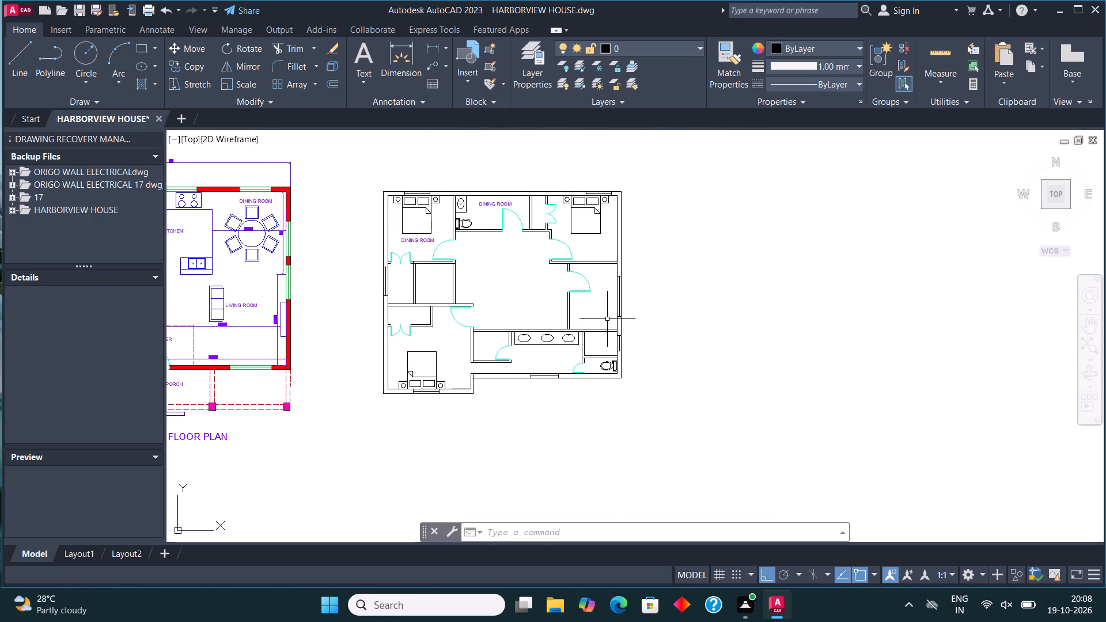
pyautogui.scroll(-2, 608, 321)
pyautogui.scroll(3, 336, 293)
pyautogui.moveTo(333, 163); pyautogui.dragTo(357, 252, button='middle')
pyautogui.scroll(1, 357, 252)
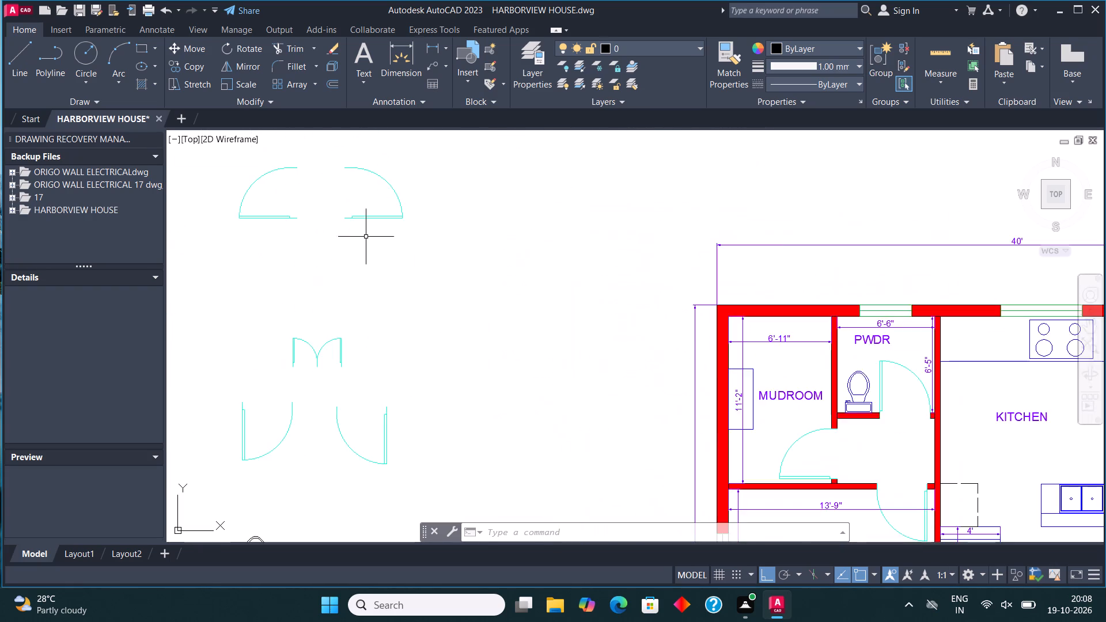
pyautogui.scroll(1, 366, 234)
pyautogui.click(363, 217)
pyautogui.click(358, 207)
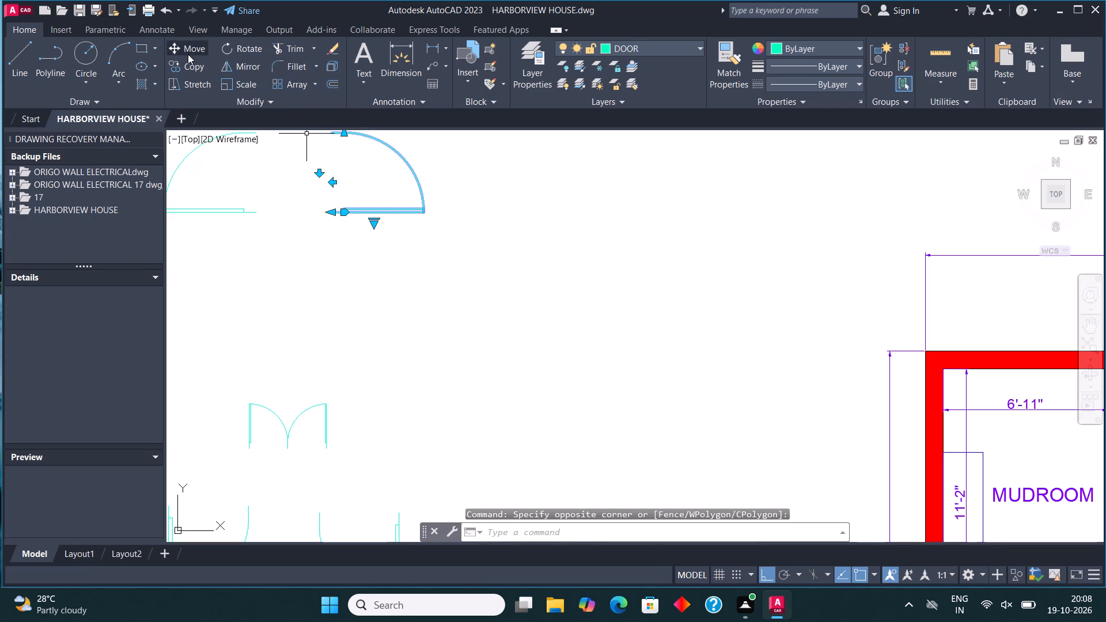
pyautogui.click(191, 62)
pyautogui.click(331, 207)
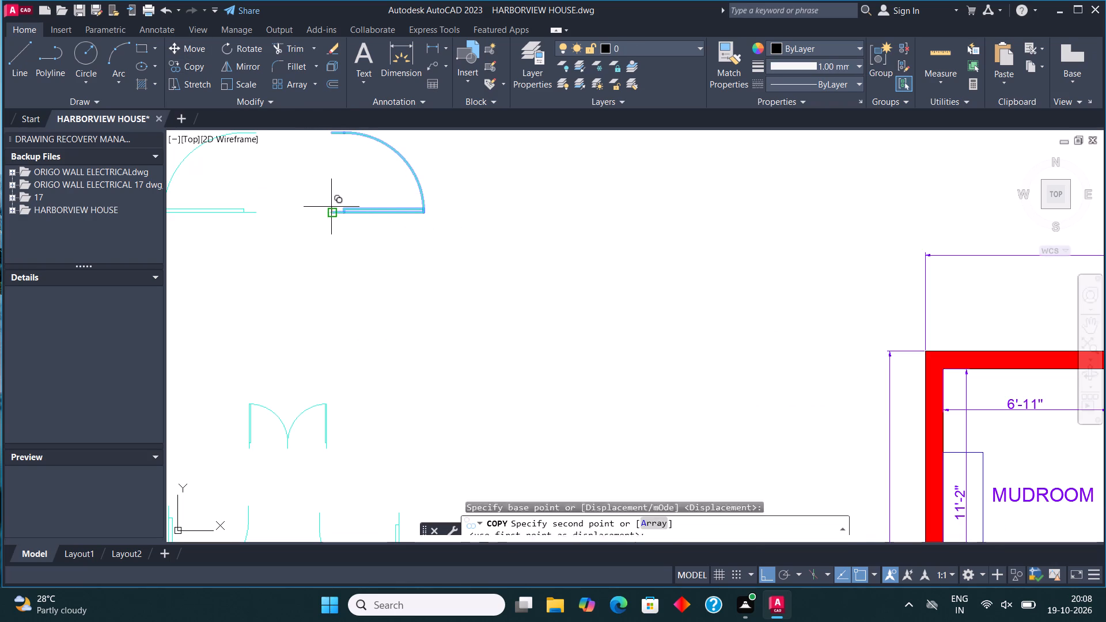
pyautogui.scroll(-2, 396, 328)
pyautogui.press('F8')
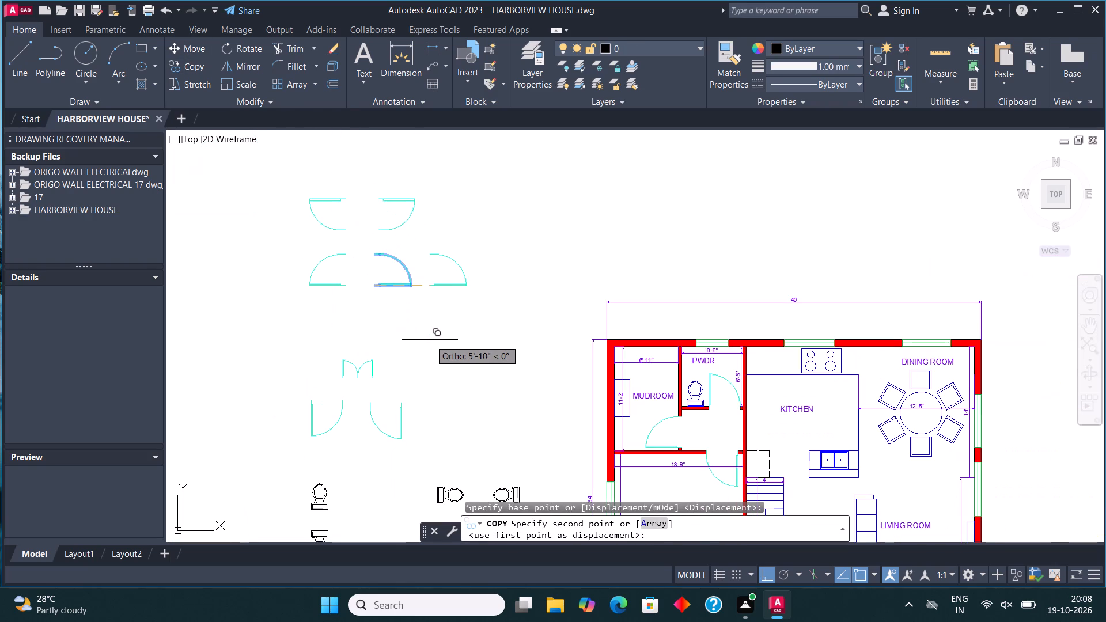
pyautogui.scroll(-3, 400, 323)
pyautogui.scroll(3, 733, 381)
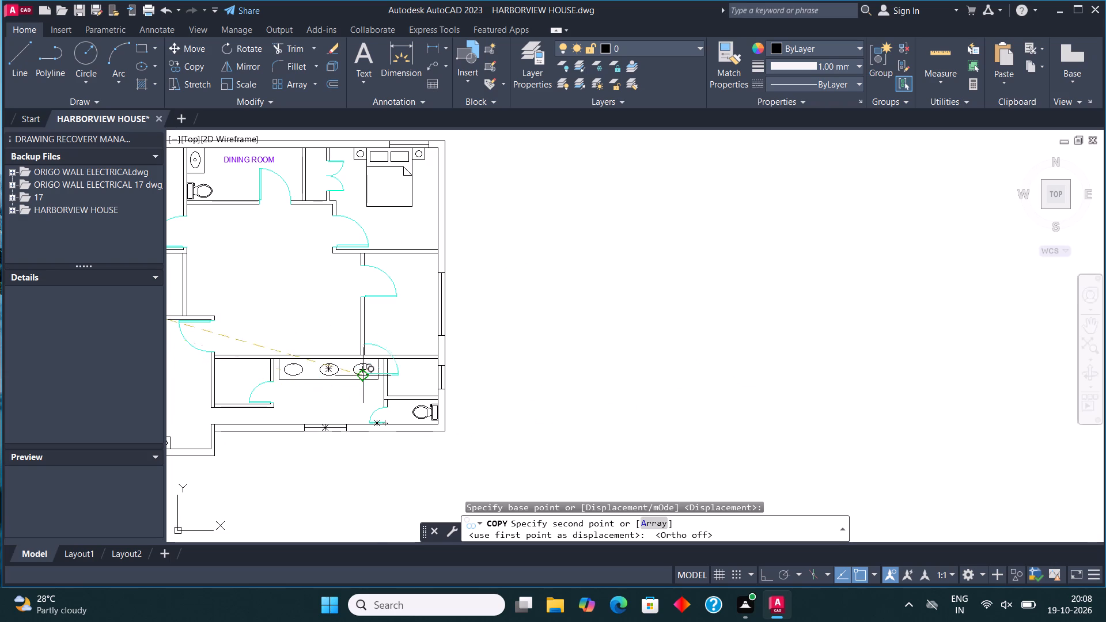
pyautogui.scroll(3, 369, 381)
pyautogui.click(432, 428)
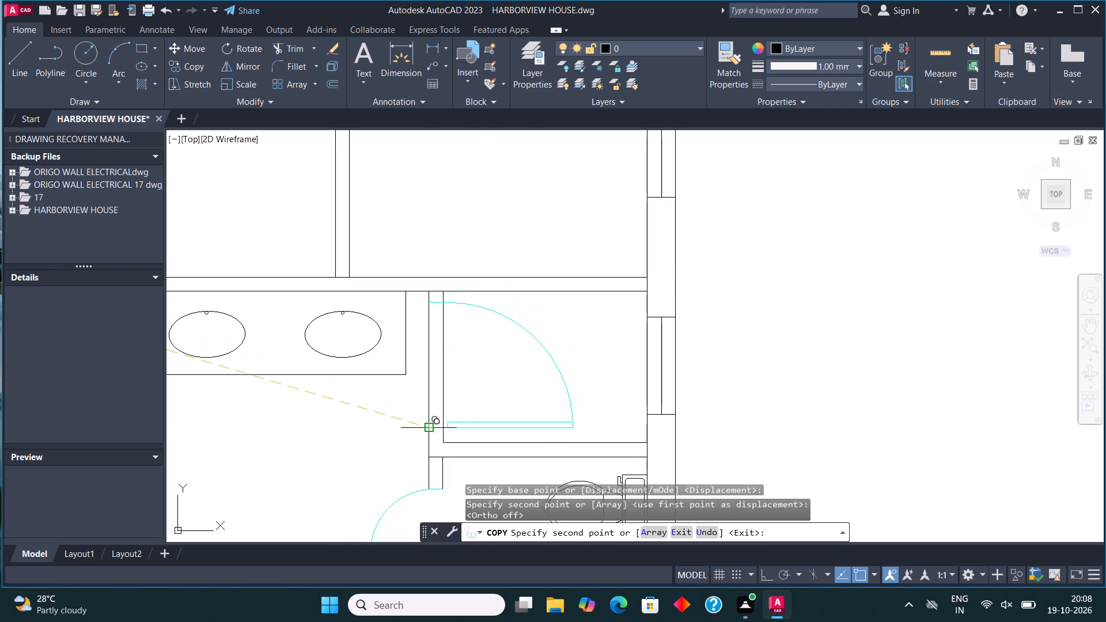
pyautogui.press('Escape')
# Scale the copied shower door down about its hinge-side wall point to roughly half its size.
pyautogui.click(529, 428)
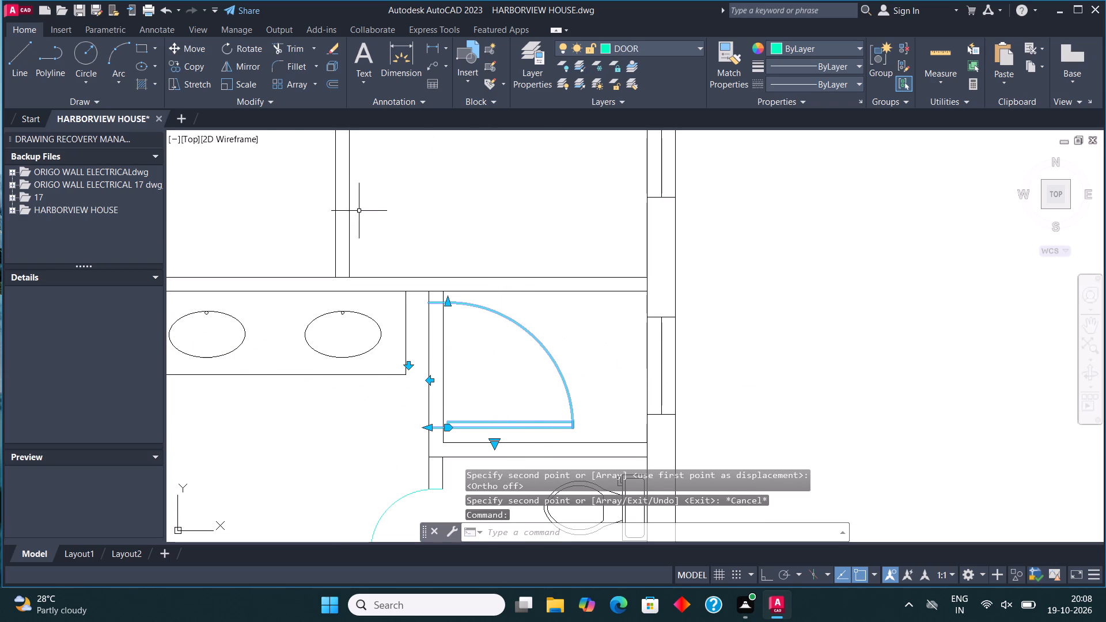
pyautogui.click(245, 85)
pyautogui.click(430, 426)
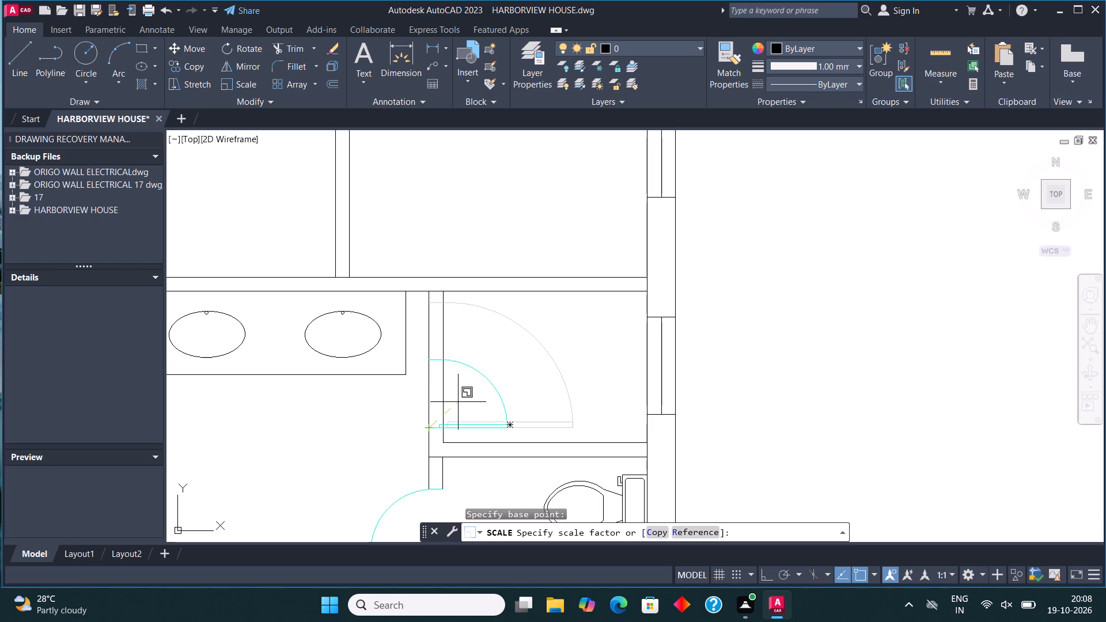
pyautogui.click(450, 402)
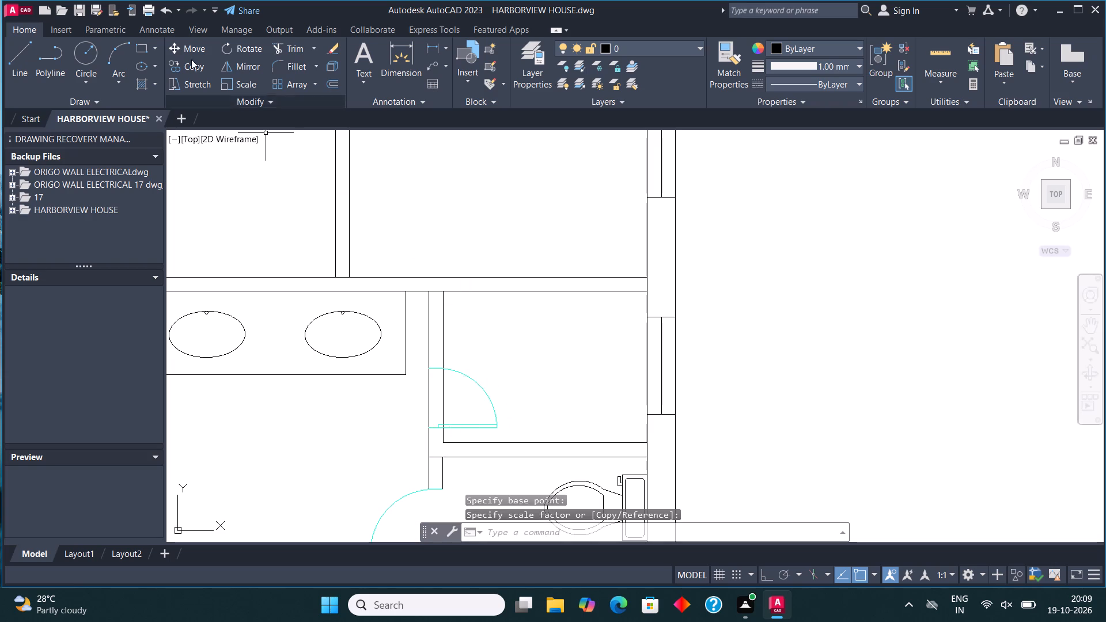
# Draw the shower tray outline with Ortho lines inside the compartment, about 3'-2" deep and starting and ending on the door-side wall.
pyautogui.click(32, 60)
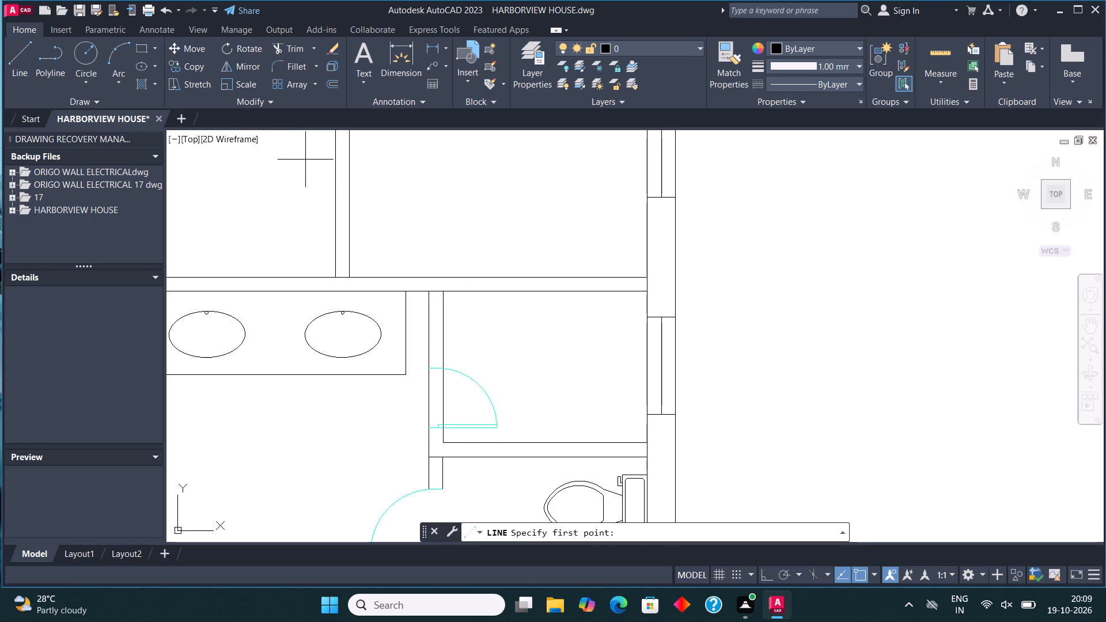
pyautogui.click(449, 311)
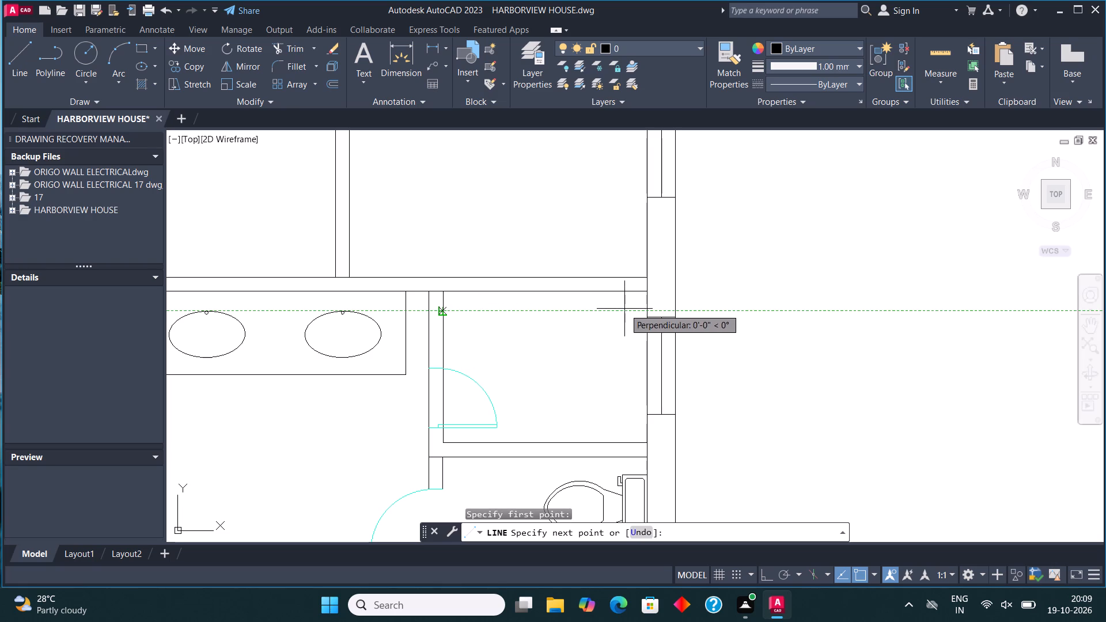
pyautogui.click(624, 309)
pyautogui.press('F8')
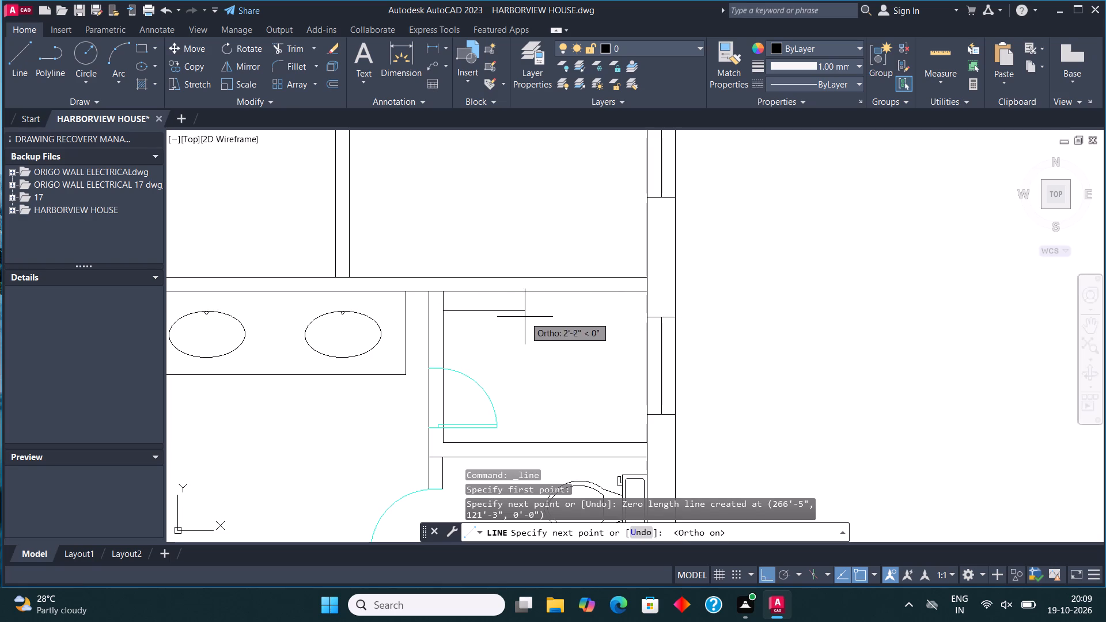
pyautogui.click(623, 323)
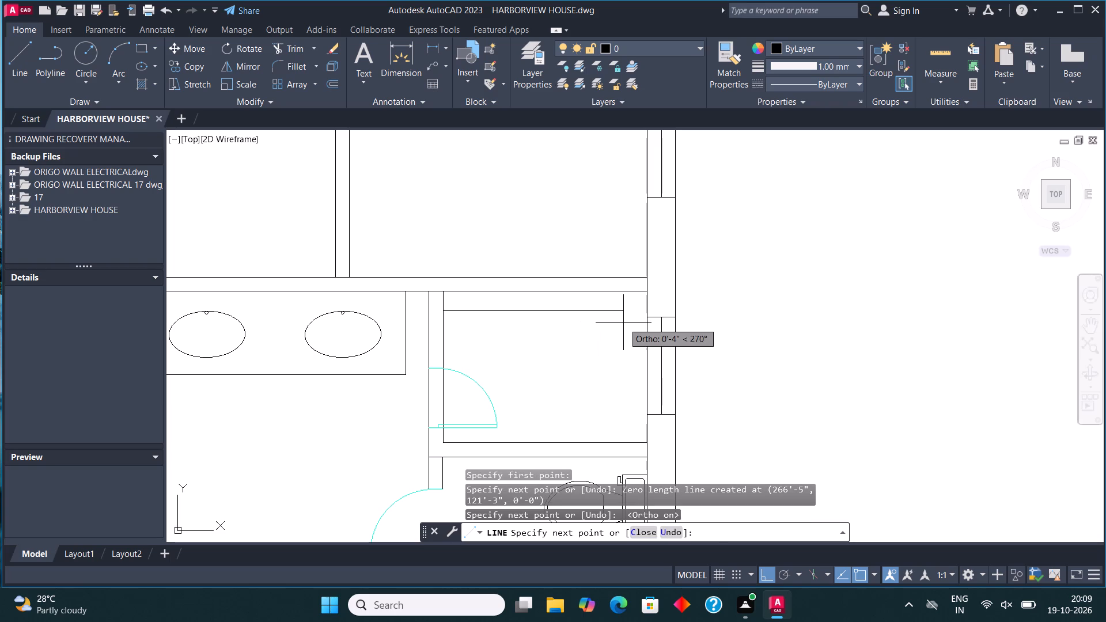
pyautogui.click(630, 430)
pyautogui.click(444, 434)
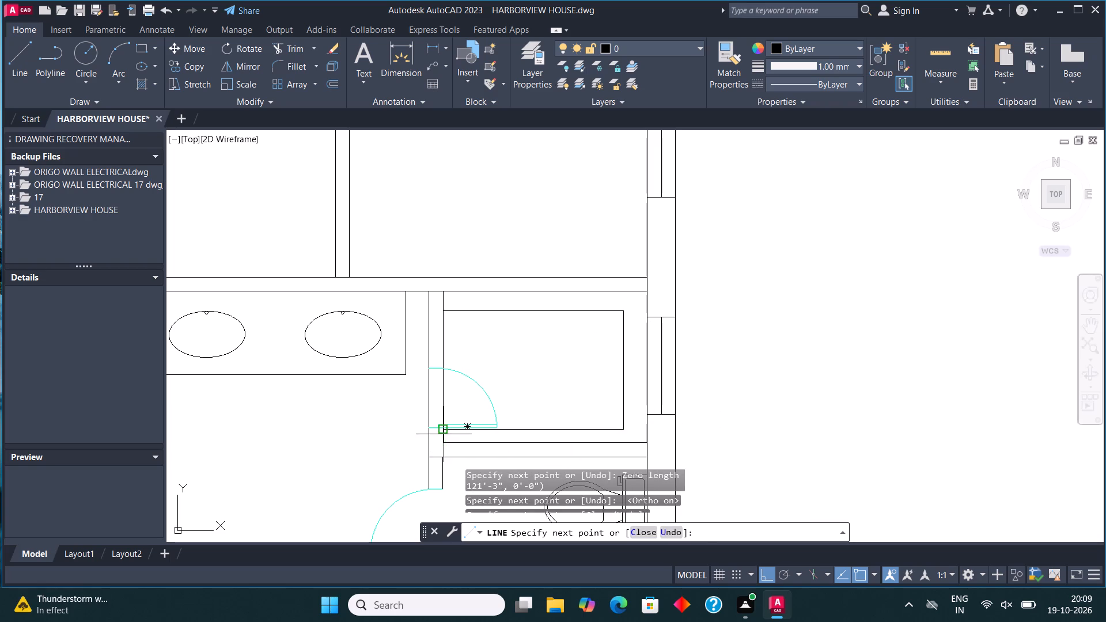
pyautogui.press('Escape')
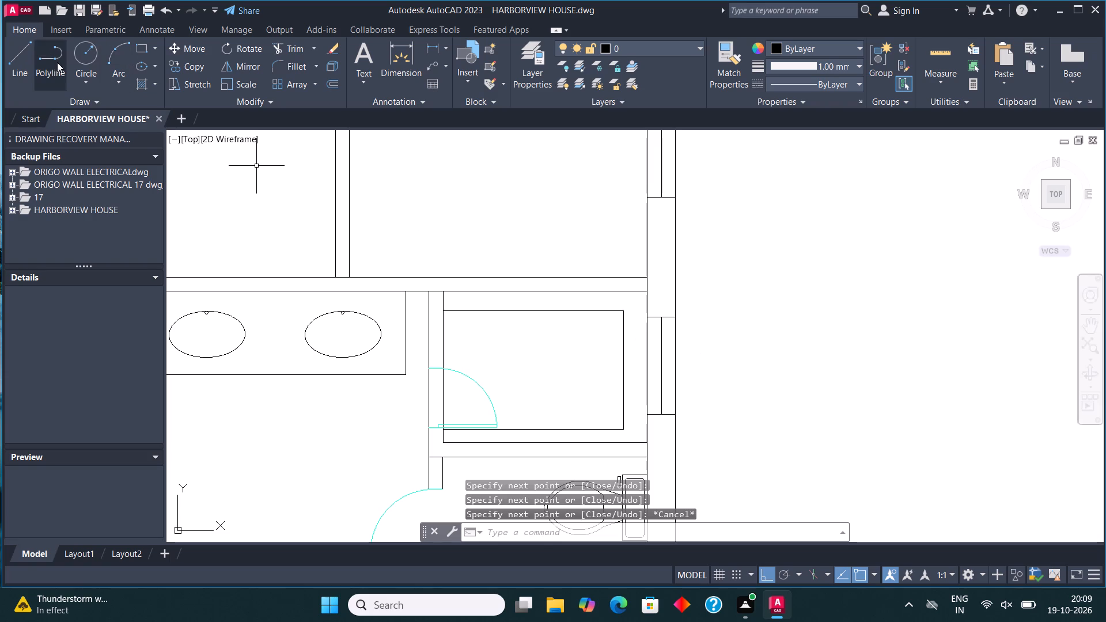
# Draw two diagonal lines joining opposite corners of the shower tray outline to form a cross.
pyautogui.click(26, 50)
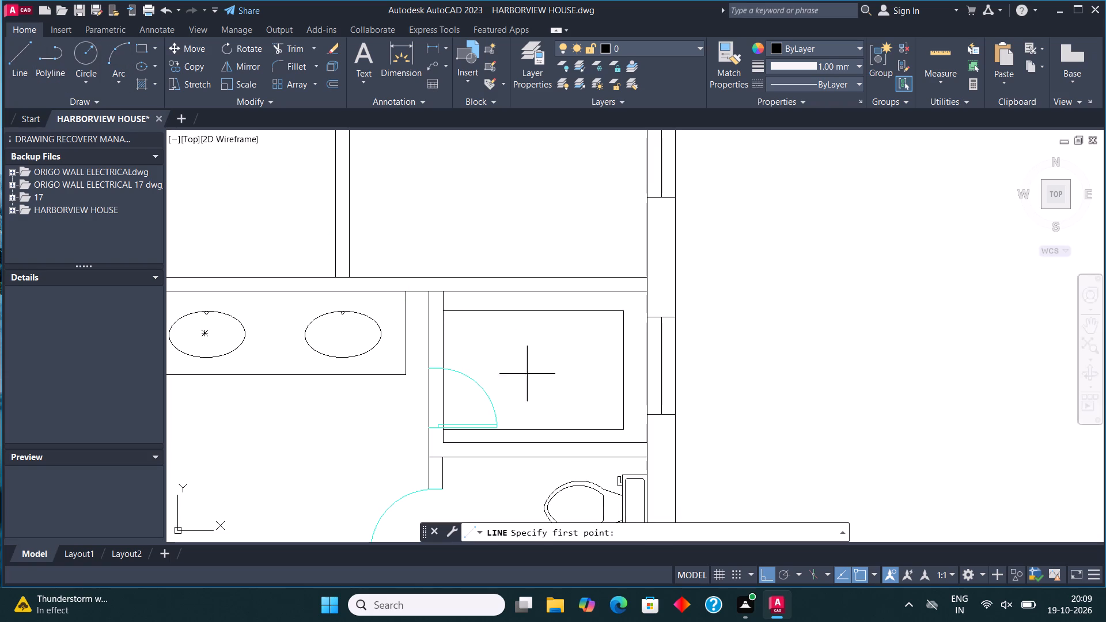
pyautogui.scroll(2, 437, 403)
pyautogui.scroll(-2, 446, 418)
pyautogui.moveTo(546, 399); pyautogui.dragTo(543, 396, button='middle')
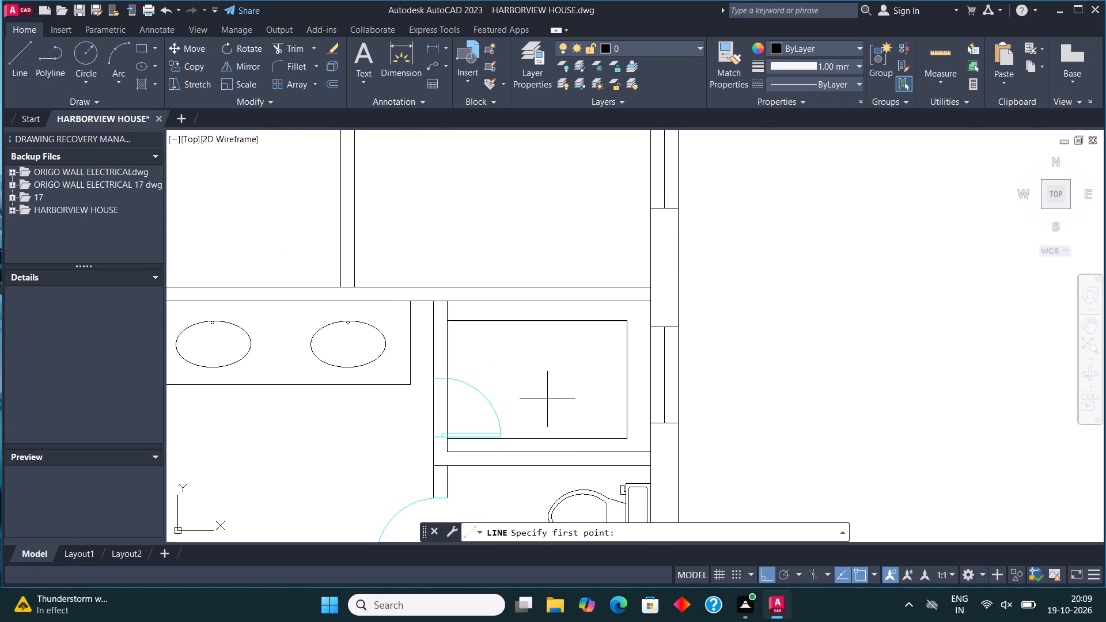
pyautogui.moveTo(543, 396); pyautogui.dragTo(491, 414, button='middle')
pyautogui.click(396, 454)
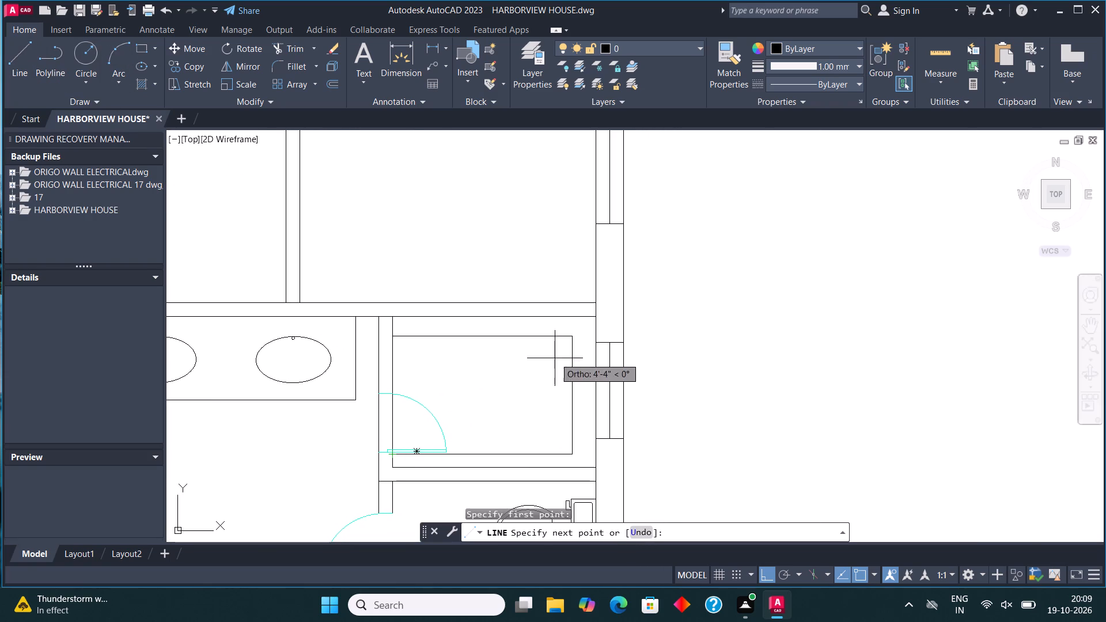
pyautogui.click(570, 332)
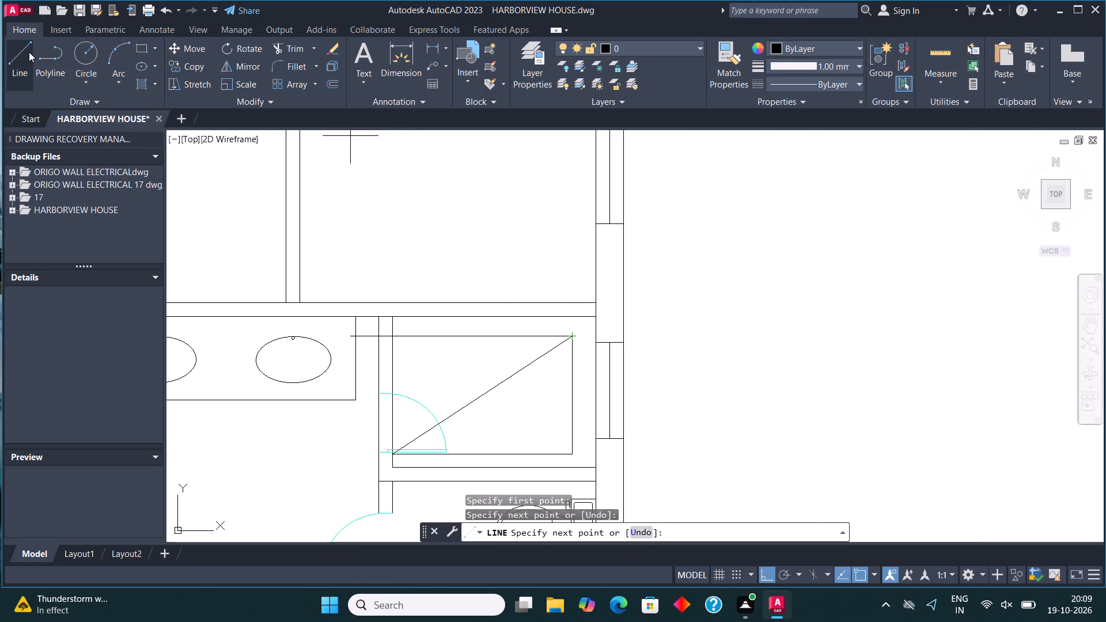
pyautogui.click(29, 52)
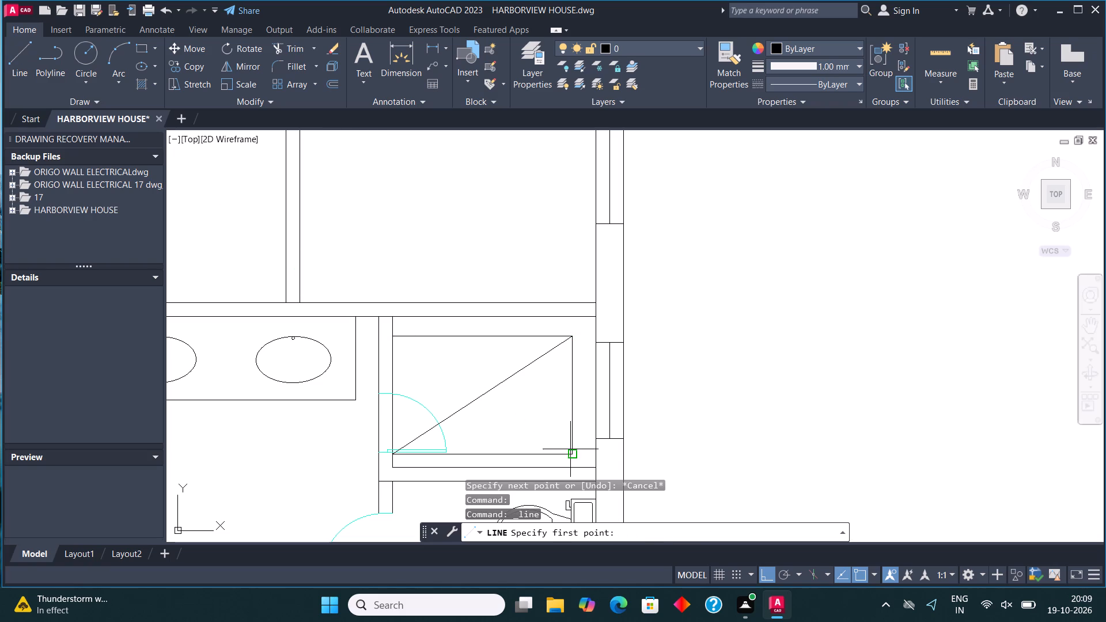
pyautogui.click(571, 451)
pyautogui.click(396, 337)
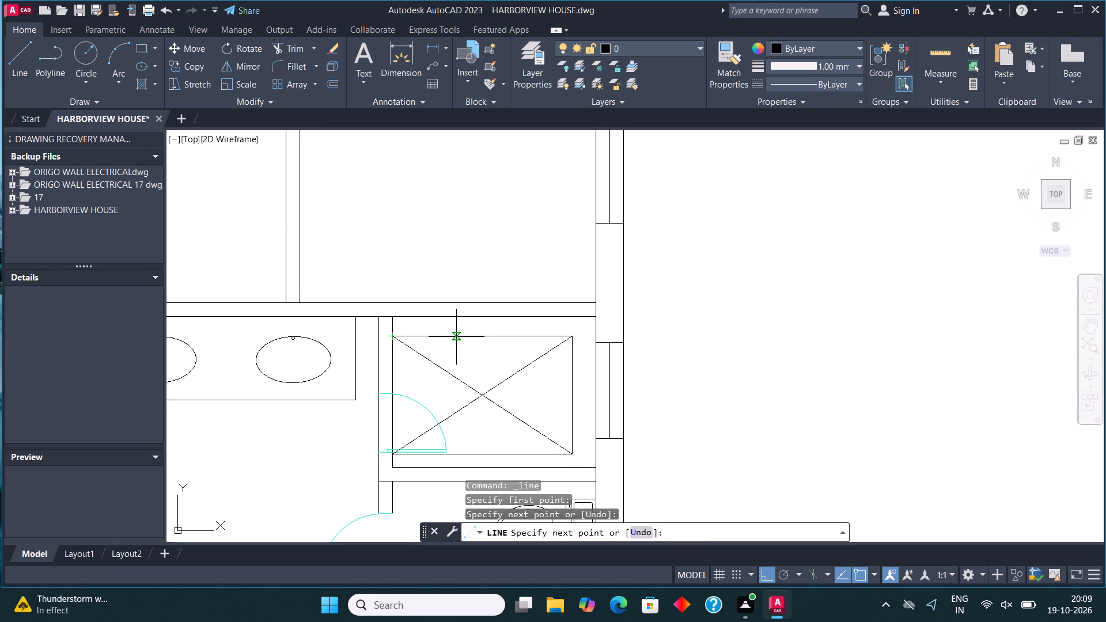
pyautogui.press('Escape')
# Trim both wall lines across the shower door opening.
pyautogui.scroll(-2, 442, 327)
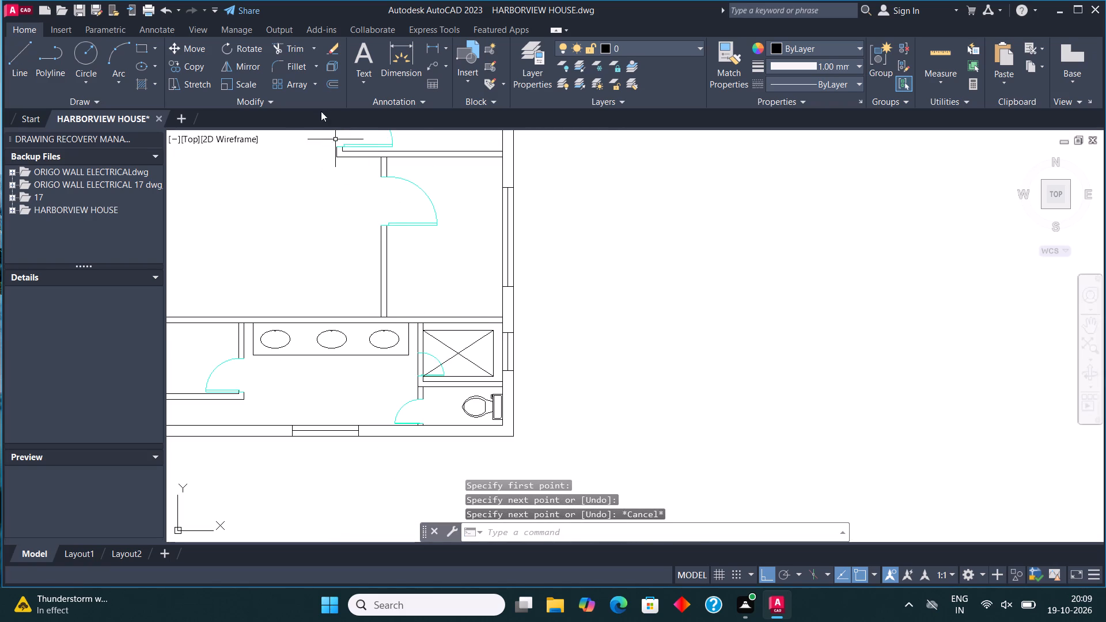
pyautogui.click(290, 51)
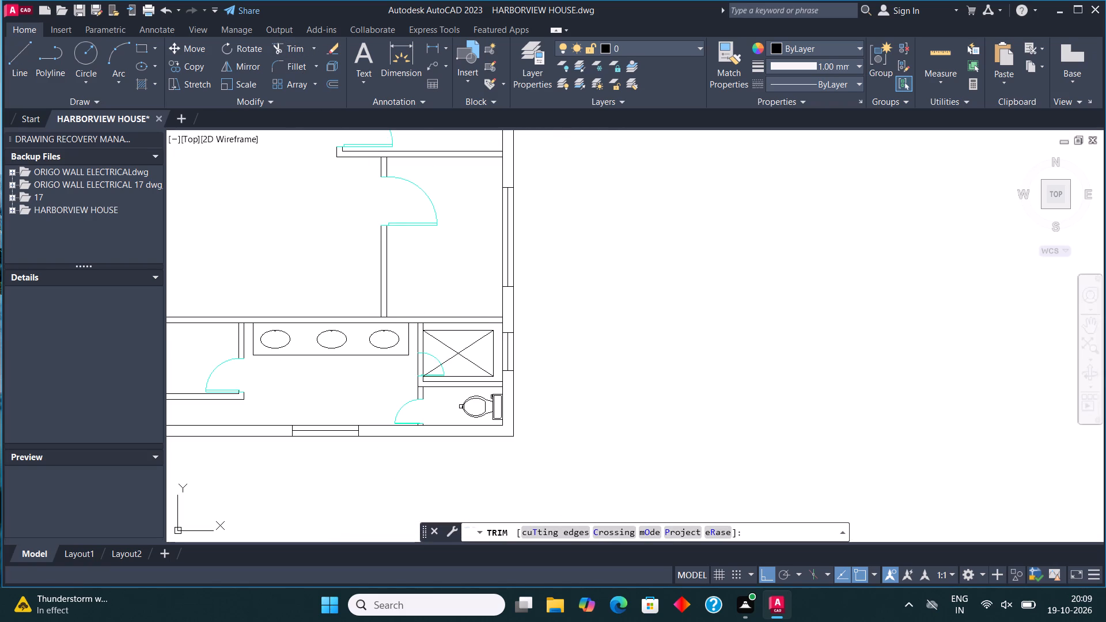
pyautogui.scroll(2, 431, 361)
pyautogui.moveTo(390, 365); pyautogui.dragTo(415, 358)
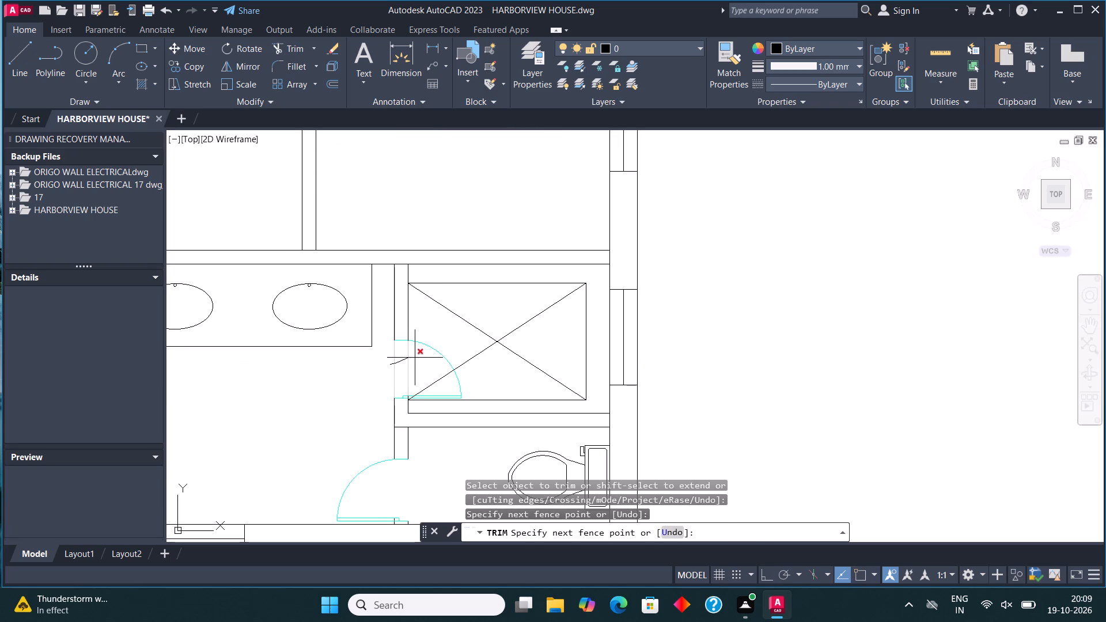
pyautogui.press('Escape')
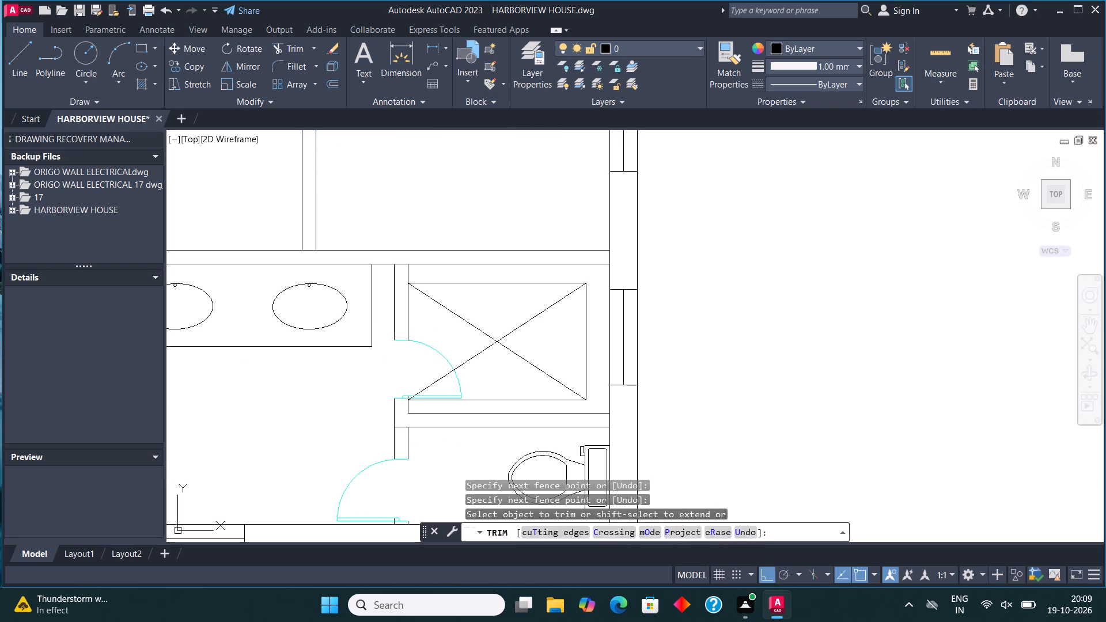
# Draw a small drain circle centred on the intersection of the shower tray's diagonals.
pyautogui.scroll(2, 529, 334)
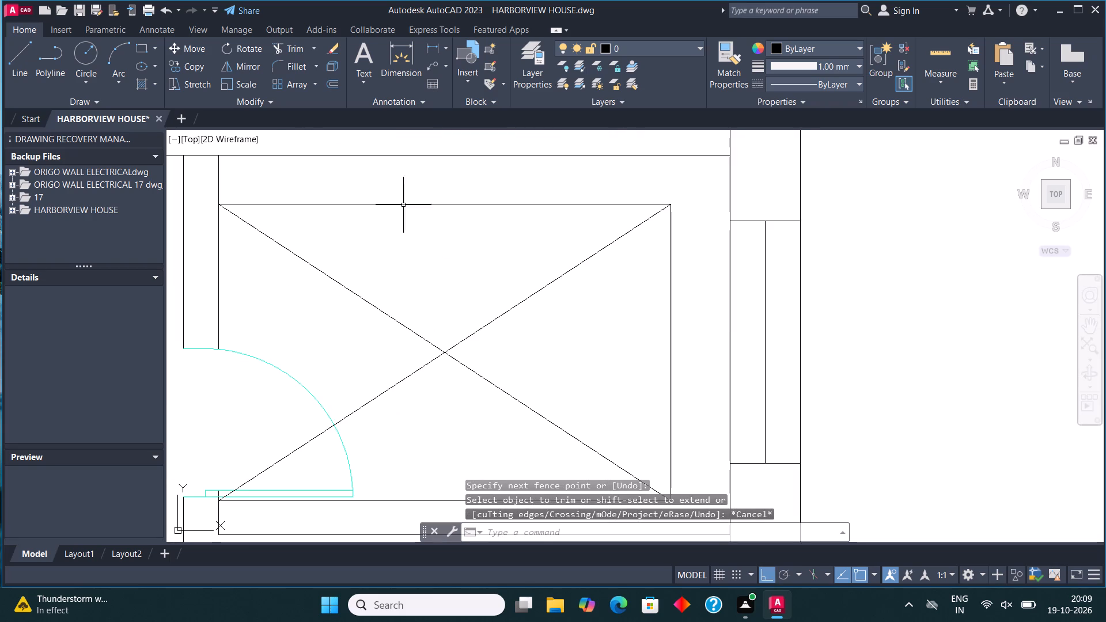
pyautogui.click(79, 55)
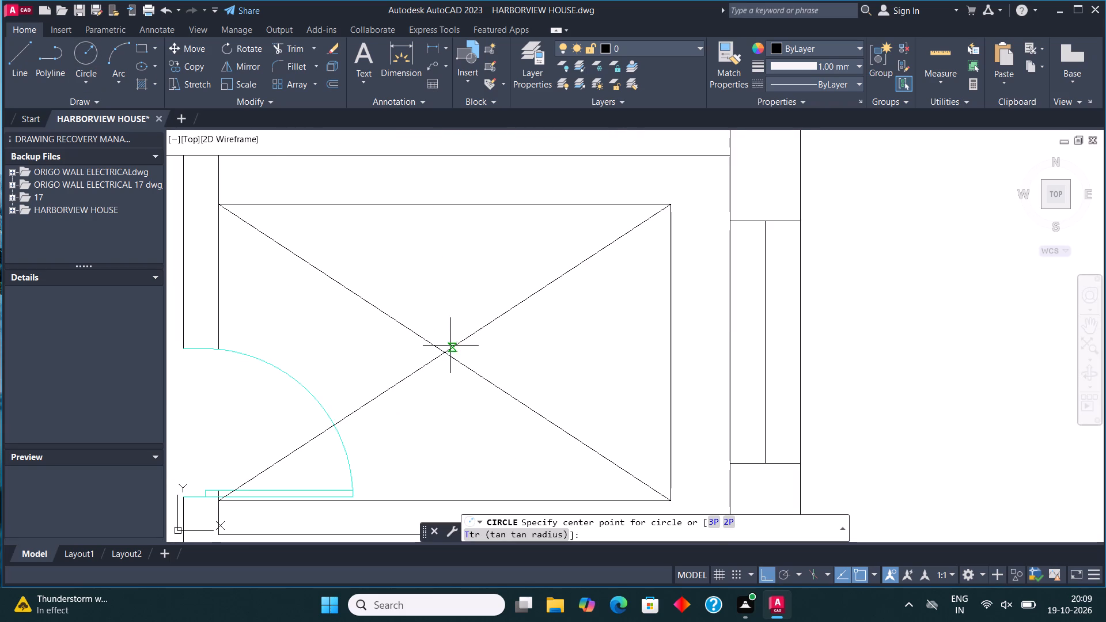
pyautogui.click(445, 352)
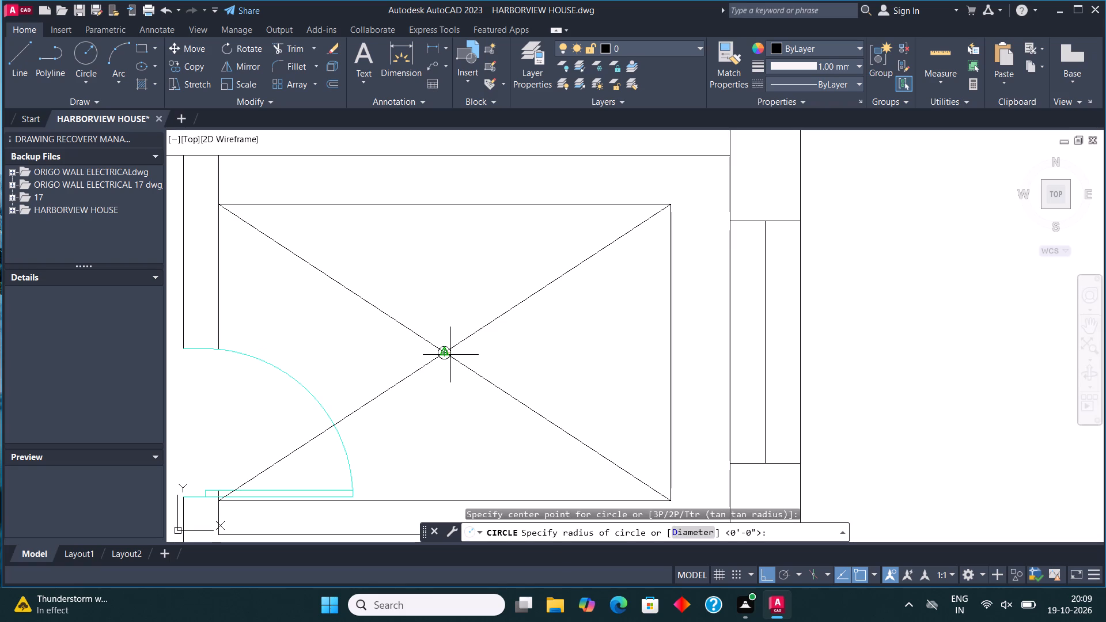
pyautogui.click(450, 355)
pyautogui.scroll(3, 468, 354)
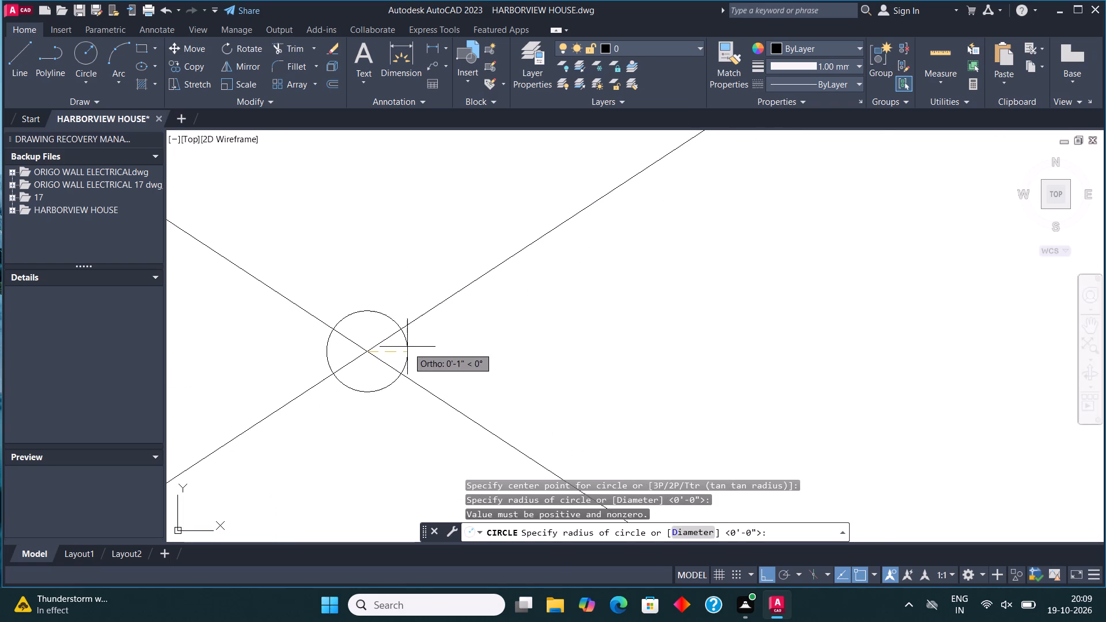
pyautogui.click(380, 348)
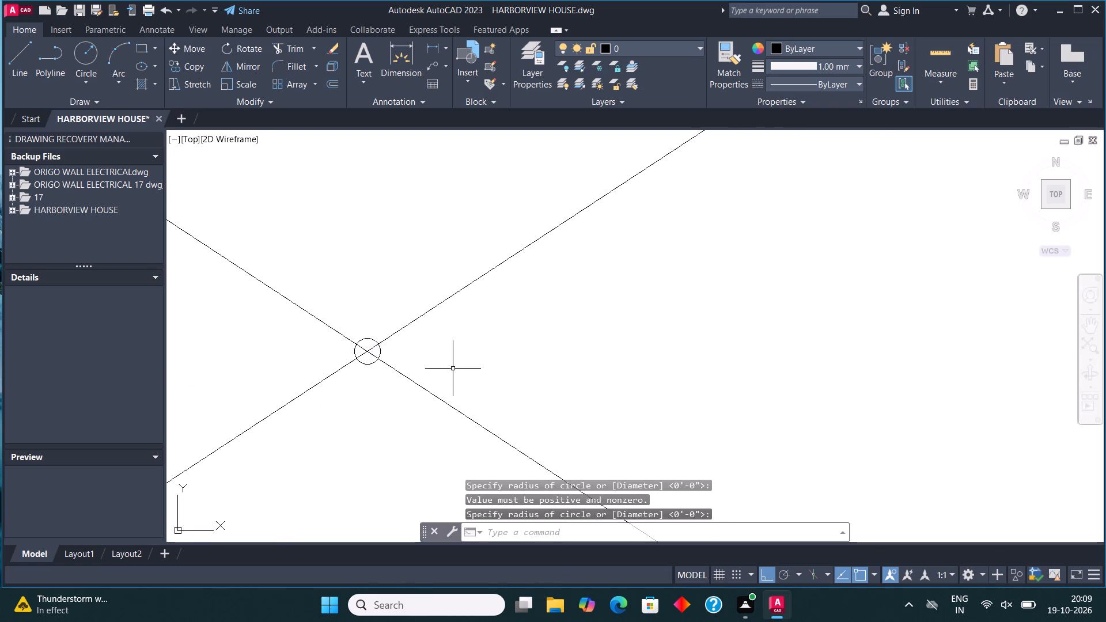
pyautogui.scroll(-4, 450, 362)
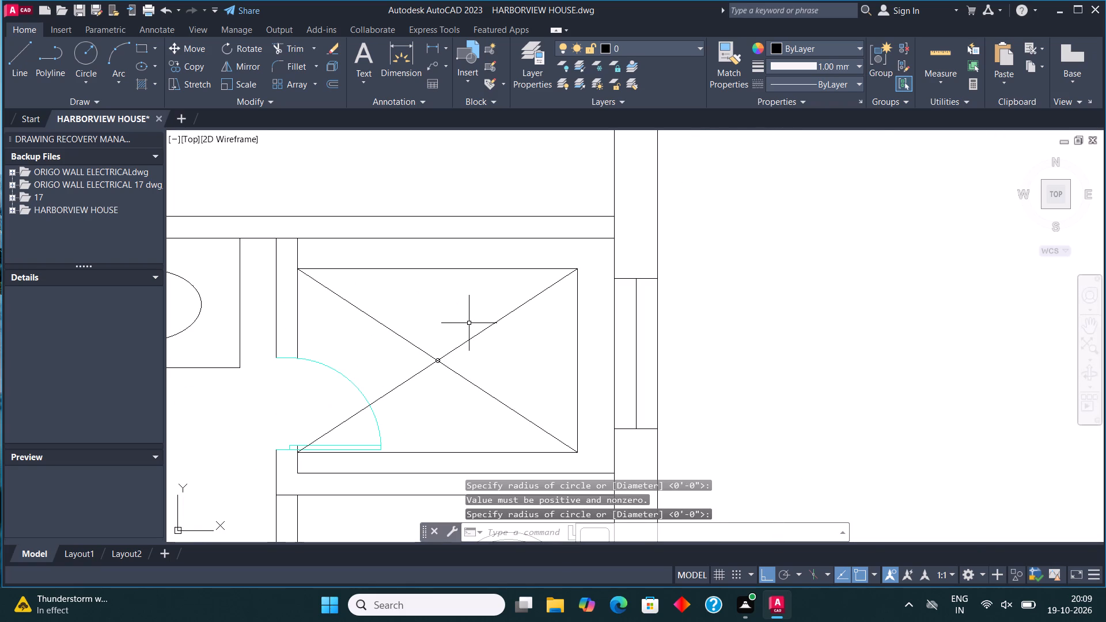
pyautogui.scroll(-2, 469, 323)
pyautogui.moveTo(483, 397); pyautogui.dragTo(544, 390, button='middle')
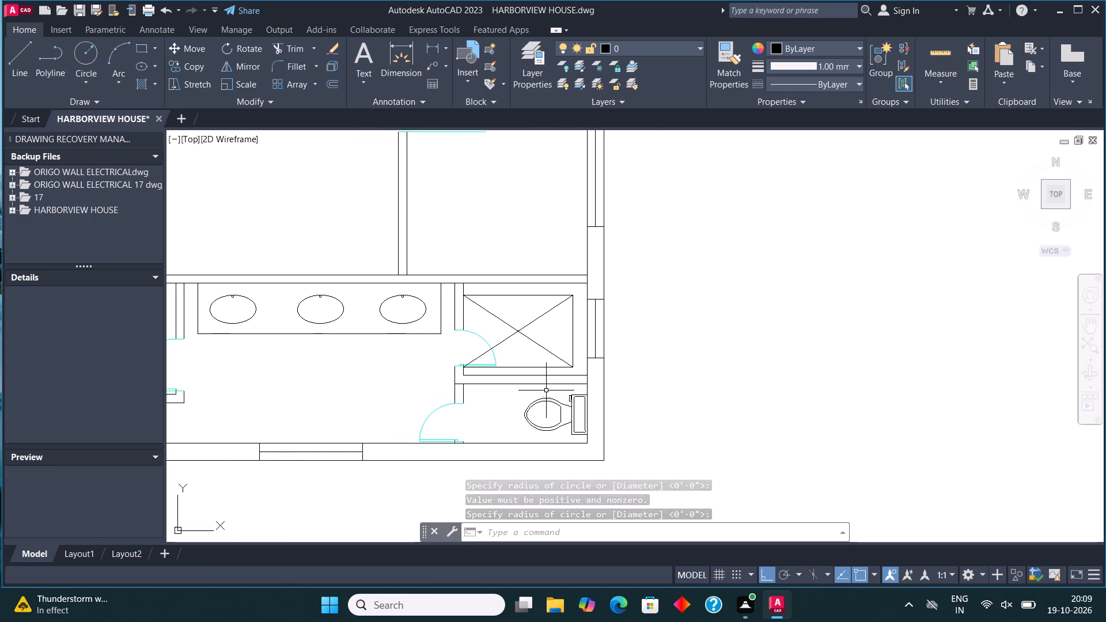
# Draw a freehand rectangle for the laundry appliances in the small room above the shower, near its lower wall.
pyautogui.scroll(-2, 549, 390)
pyautogui.scroll(1, 471, 382)
pyautogui.moveTo(470, 380); pyautogui.dragTo(511, 382, button='middle')
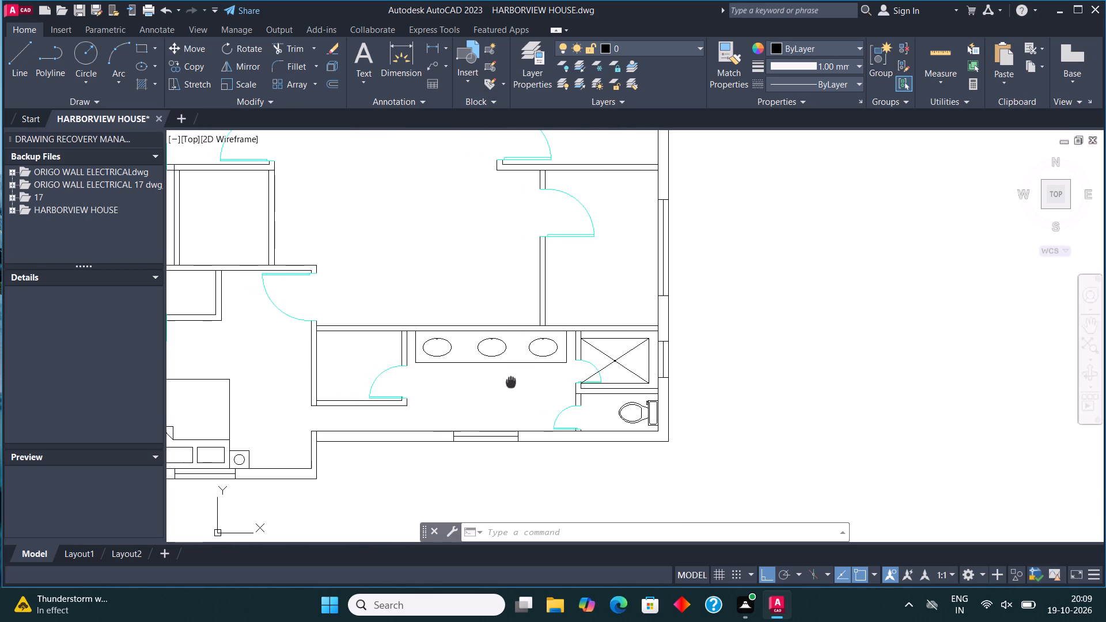
pyautogui.moveTo(511, 382); pyautogui.dragTo(512, 383, button='middle')
pyautogui.scroll(-2, 512, 383)
pyautogui.moveTo(496, 384); pyautogui.dragTo(487, 383, button='middle')
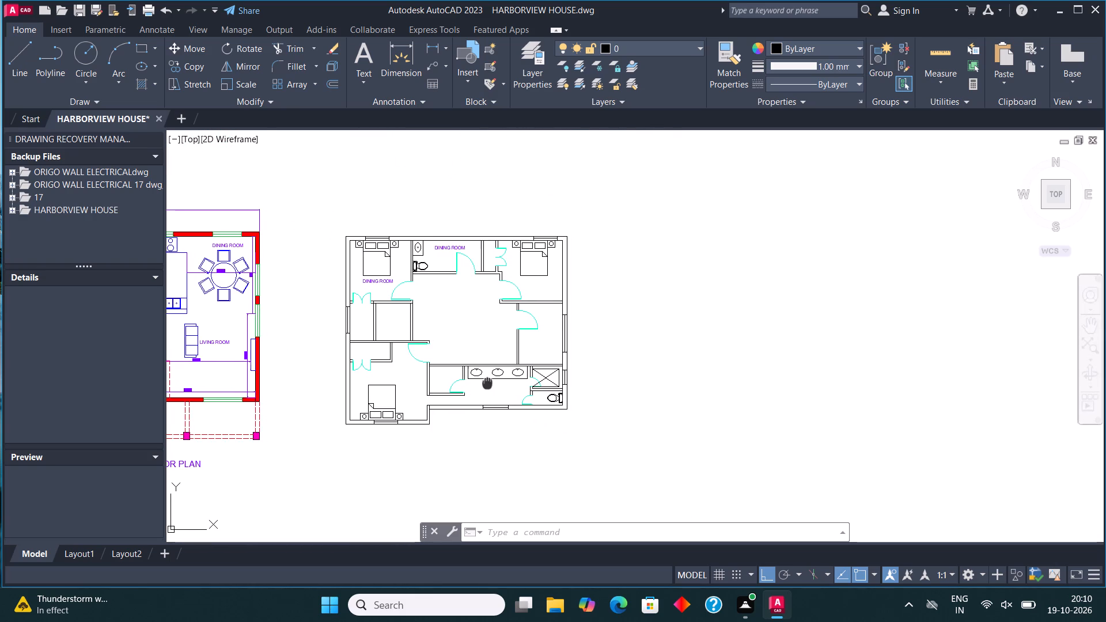
pyautogui.moveTo(487, 383); pyautogui.dragTo(479, 412, button='middle')
pyautogui.scroll(1, 514, 384)
pyautogui.moveTo(514, 383); pyautogui.dragTo(474, 422, button='middle')
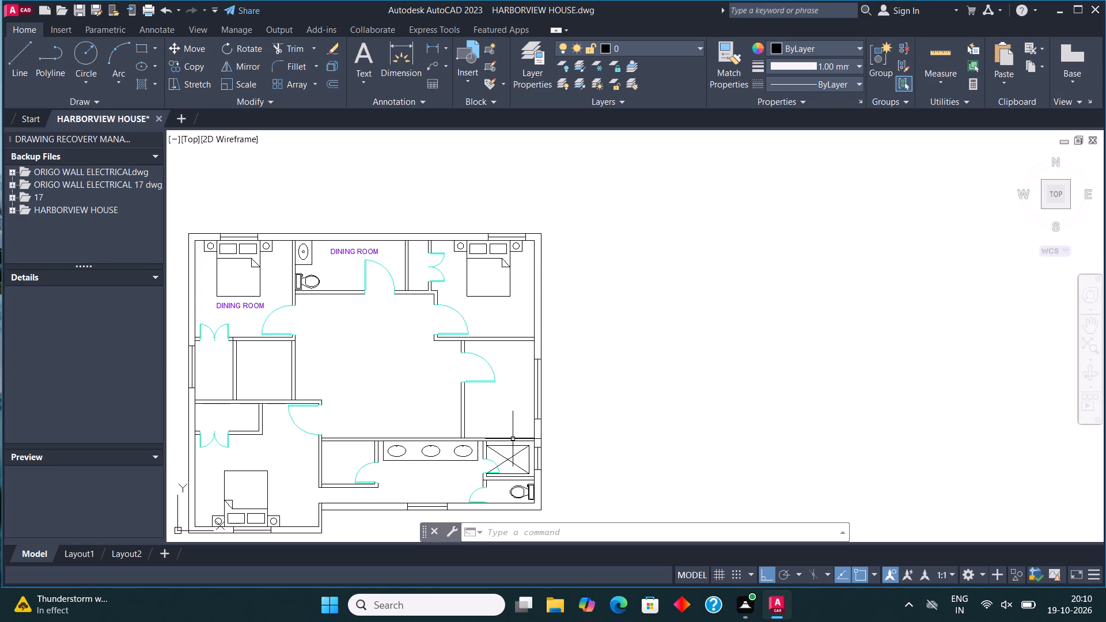
pyautogui.scroll(-2, 512, 434)
pyautogui.scroll(4, 512, 434)
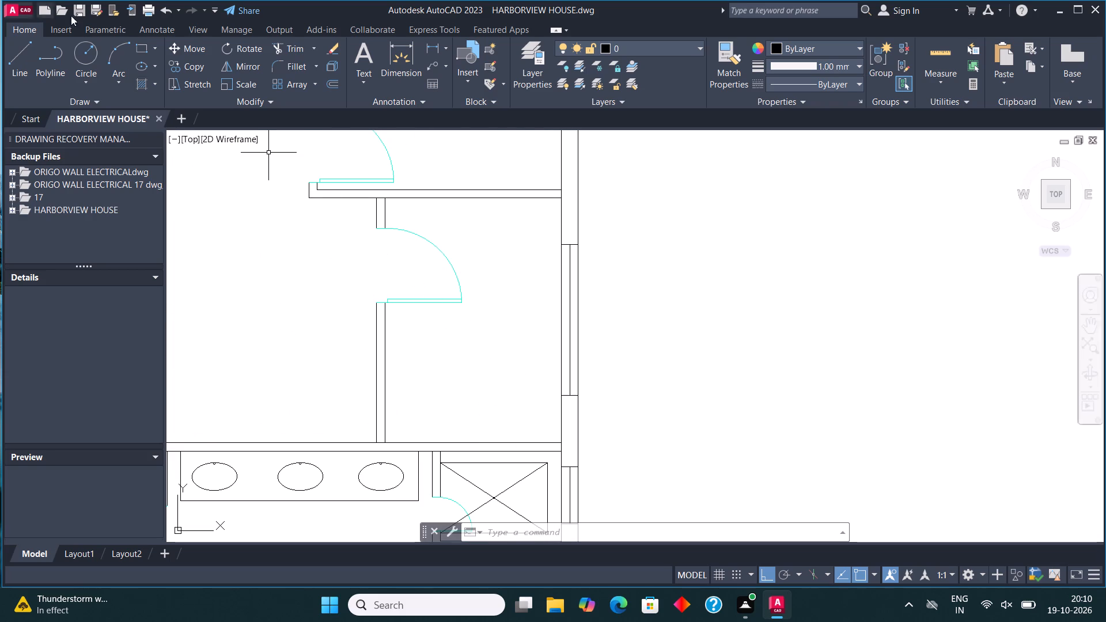
pyautogui.click(144, 49)
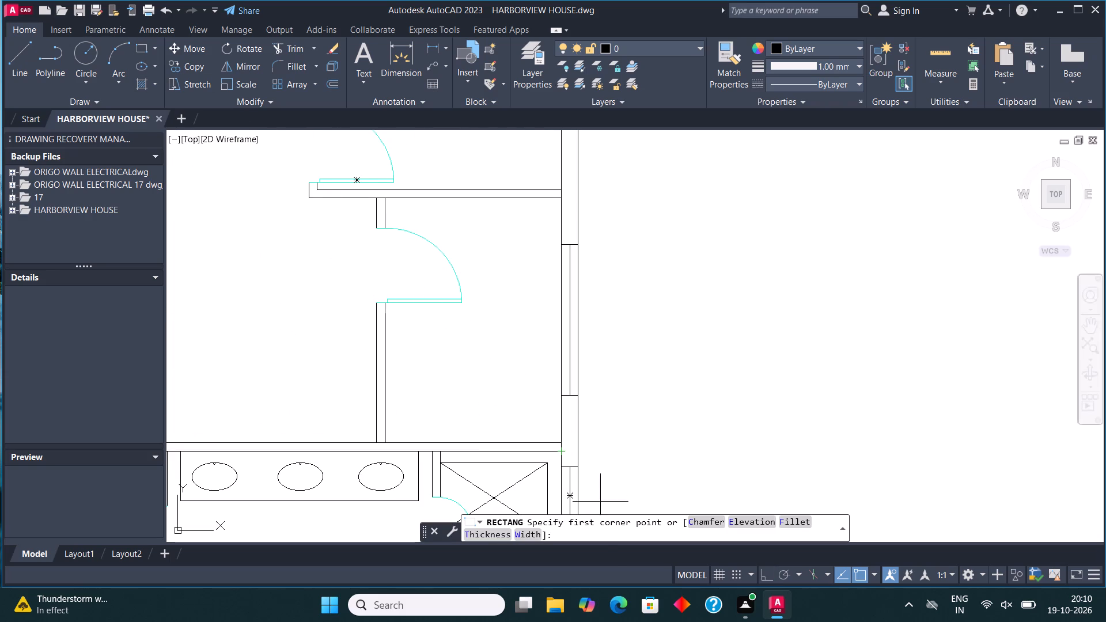
pyautogui.click(431, 433)
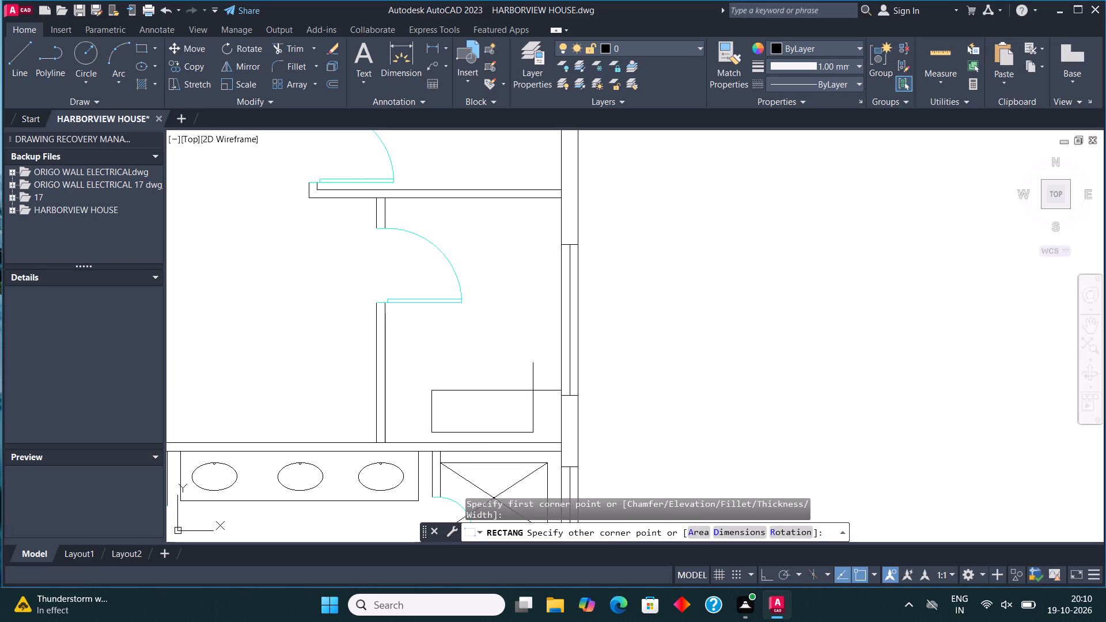
pyautogui.click(531, 385)
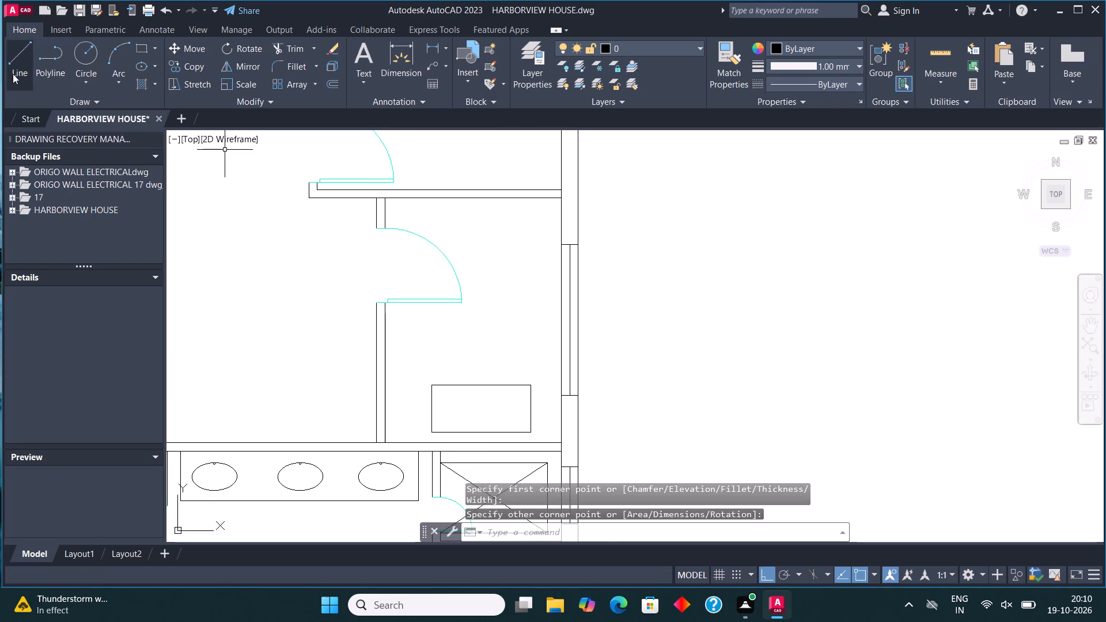
# Draw a line from the rectangle's left-side midpoint to the door-side wall, and a vertical line dividing the rectangle into two equal halves.
pyautogui.click(9, 48)
pyautogui.click(17, 59)
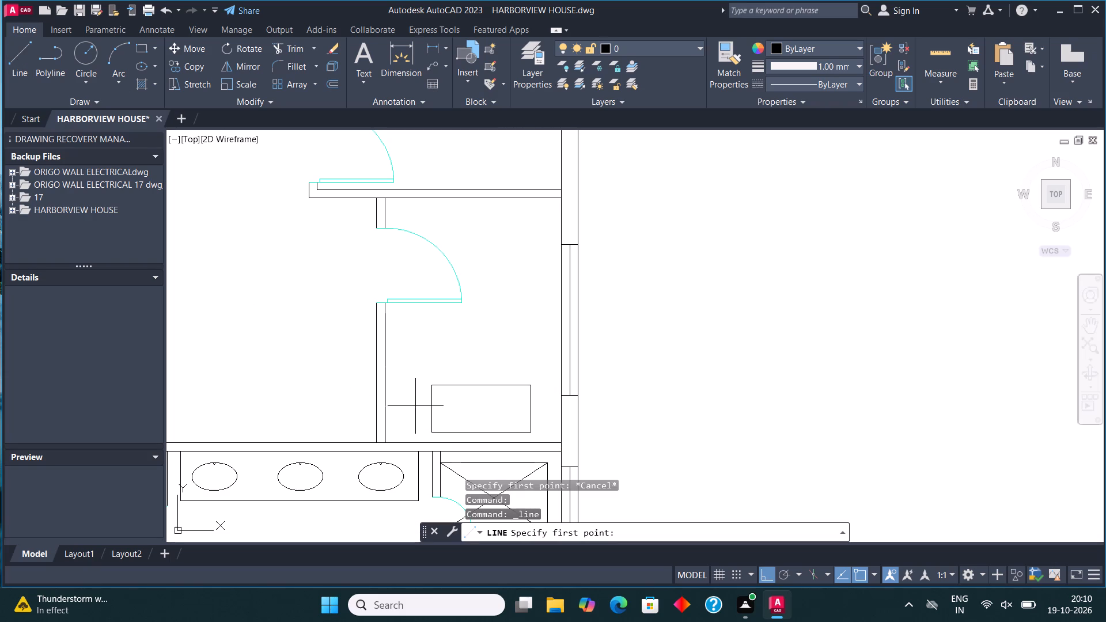
pyautogui.click(431, 409)
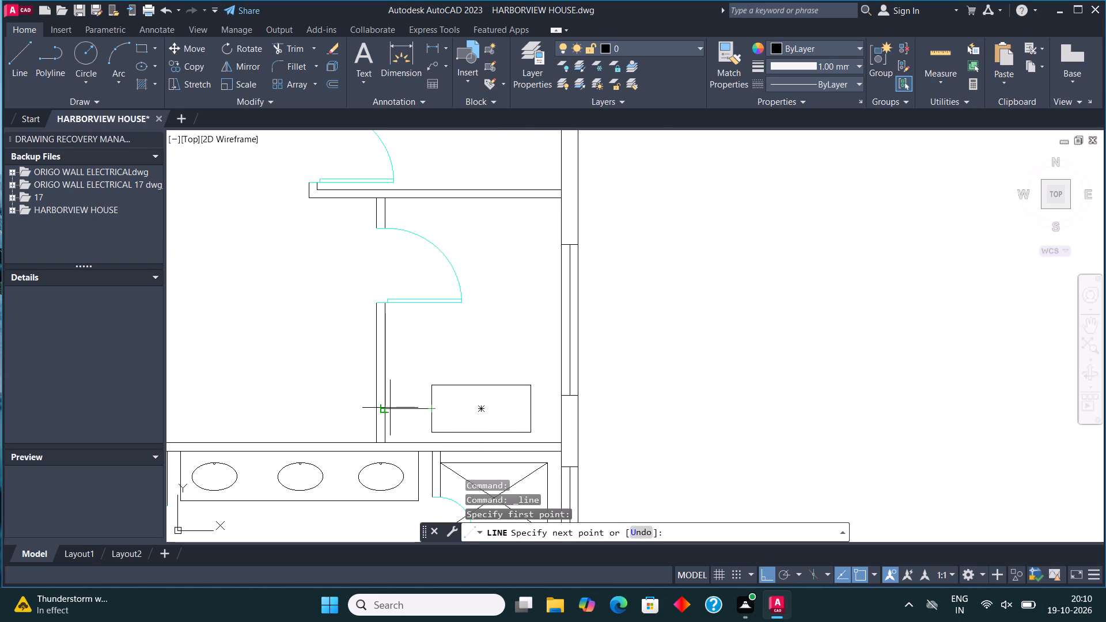
pyautogui.click(390, 408)
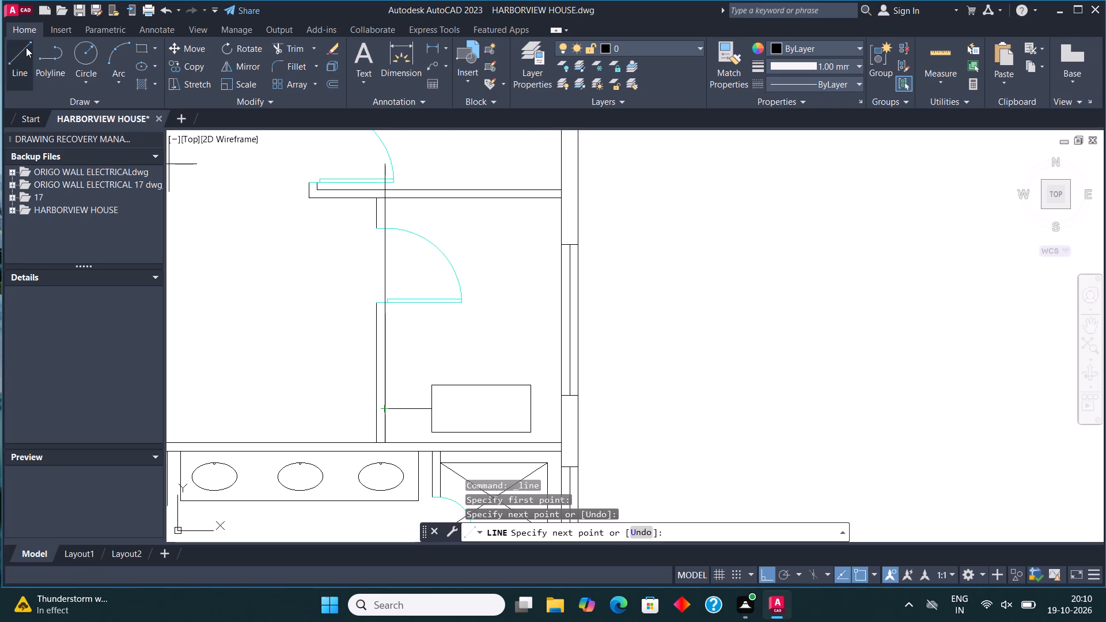
pyautogui.click(26, 47)
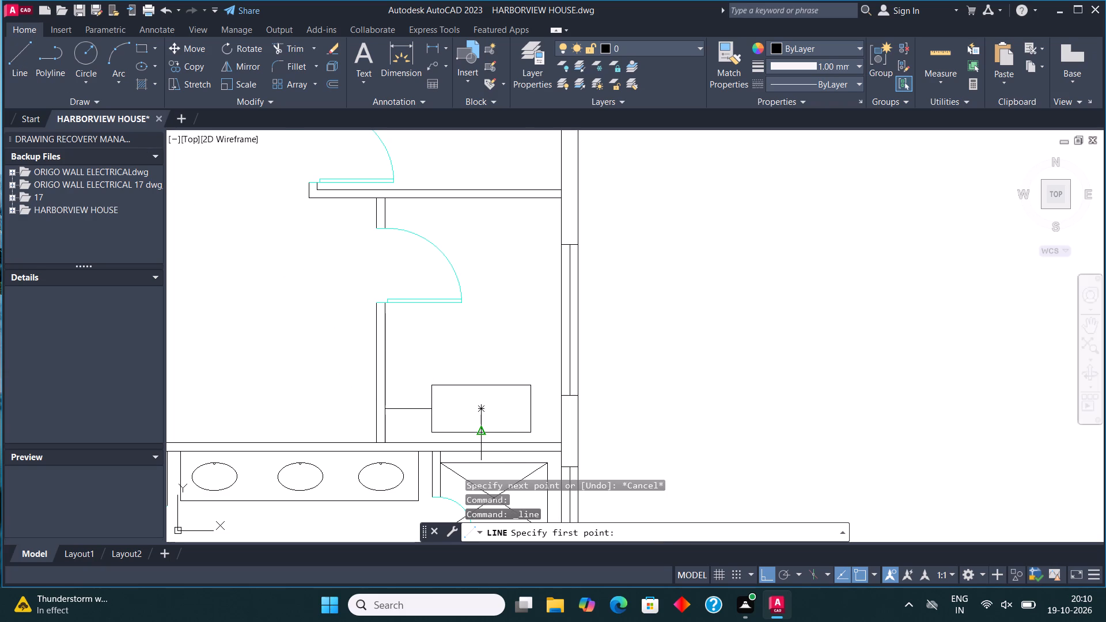
pyautogui.click(484, 434)
pyautogui.click(484, 389)
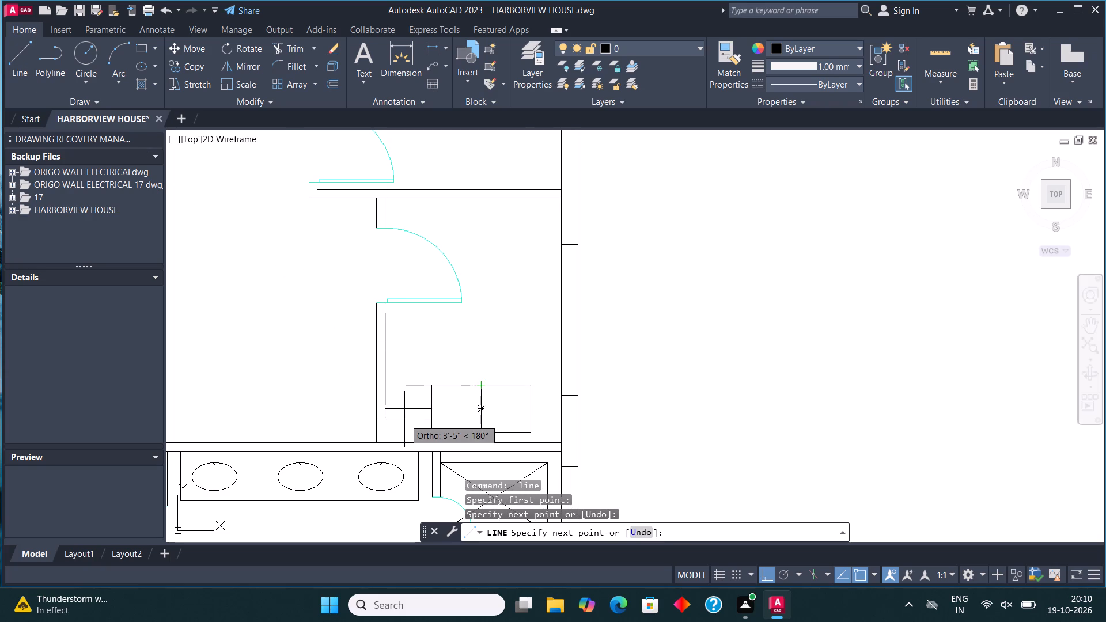
pyautogui.press('Escape')
# Copy the upper bathroom's DINING ROOM label straight across to the empty area outside the plan's right wall.
pyautogui.scroll(-3, 404, 419)
pyautogui.scroll(1, 297, 246)
pyautogui.click(297, 245)
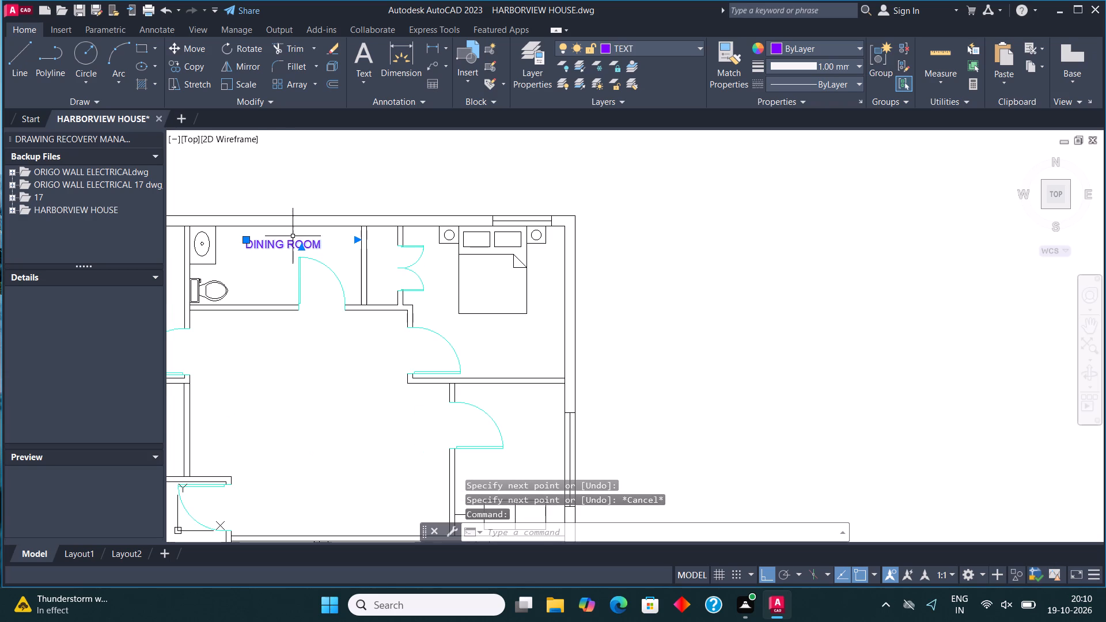
pyautogui.click(190, 66)
pyautogui.click(271, 240)
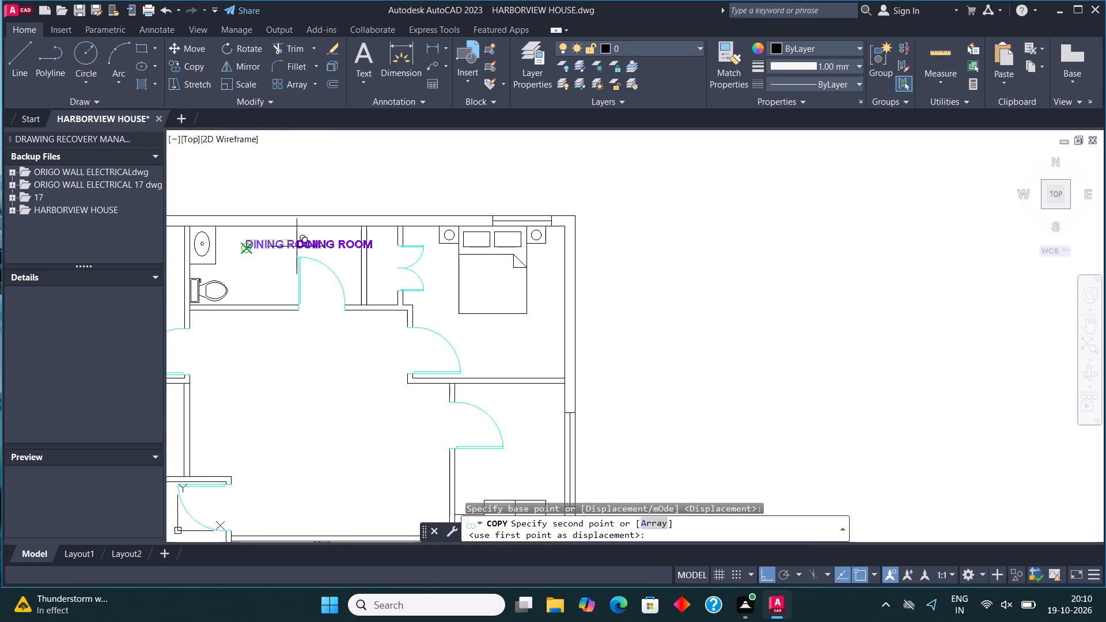
pyautogui.moveTo(656, 266); pyautogui.dragTo(535, 320, button='middle')
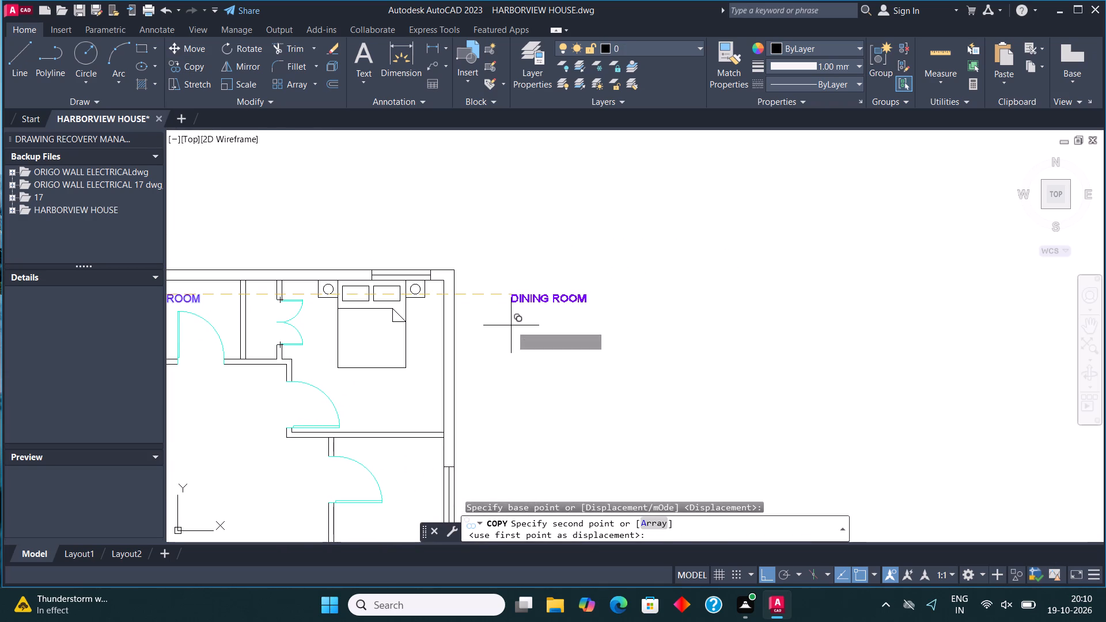
pyautogui.click(510, 325)
pyautogui.press('Escape')
# Change the text of the copied DINING ROOM label outside the plan to W.
pyautogui.click(522, 302)
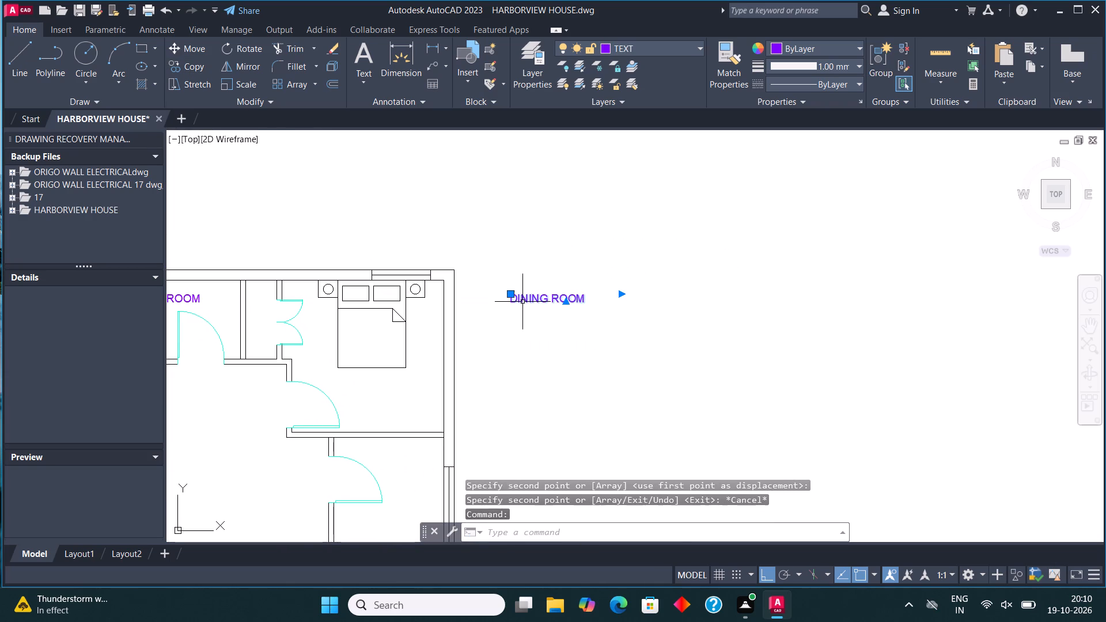
pyautogui.rightClick(522, 302)
pyautogui.click(558, 229)
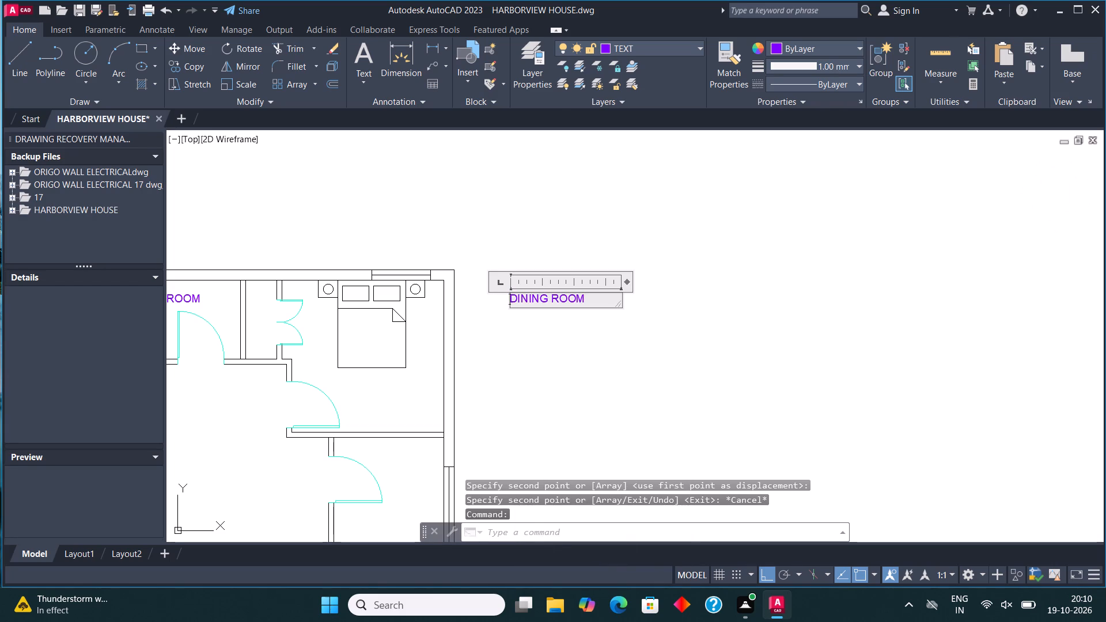
pyautogui.click(599, 298)
pyautogui.press('BackSpace')
pyautogui.press('BackSpace')
pyautogui.press('BackSpace')
pyautogui.press('BackSpace')
pyautogui.press('BackSpace')
pyautogui.press('BackSpace')
pyautogui.press('BackSpace')
pyautogui.press('BackSpace')
pyautogui.press('BackSpace')
pyautogui.press('BackSpace')
pyautogui.press('BackSpace')
pyautogui.press('BackSpace')
pyautogui.press('BackSpace')
pyautogui.press('BackSpace')
pyautogui.press('BackSpace')
pyautogui.press('BackSpace')
pyautogui.press('BackSpace')
pyautogui.press('BackSpace')
pyautogui.press('BackSpace')
pyautogui.press('BackSpace')
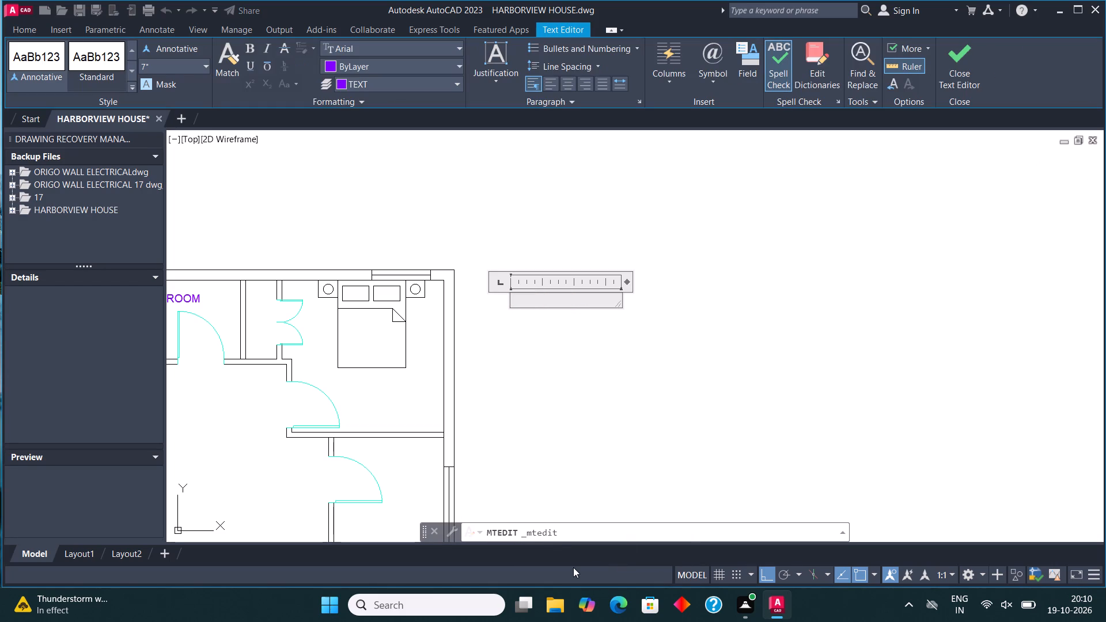
pyautogui.press('w')
pyautogui.click(942, 60)
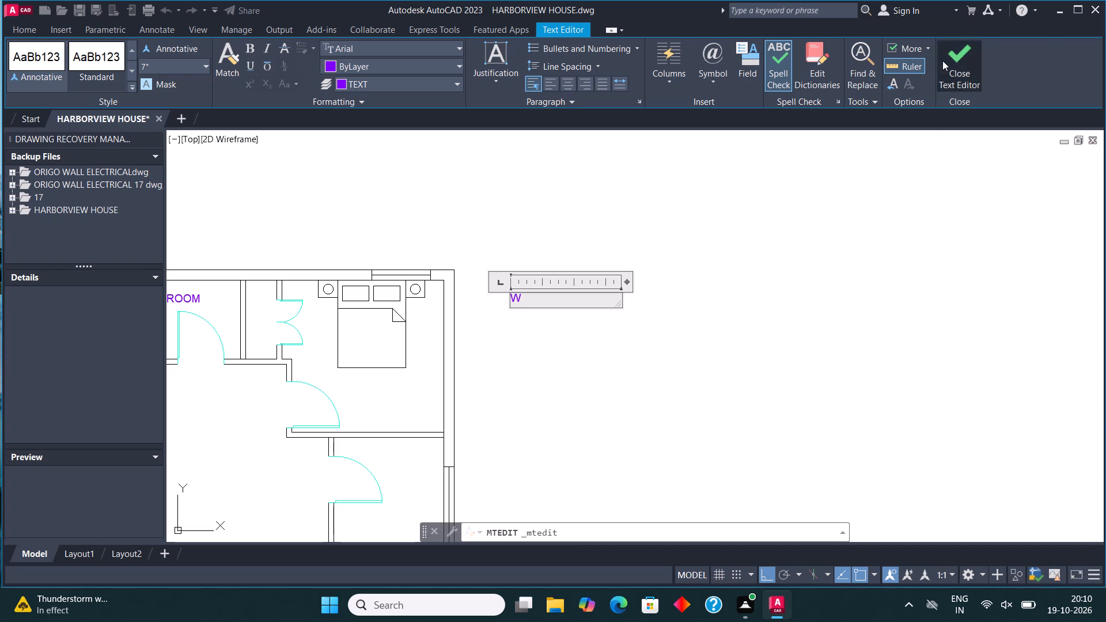
# Copy the W label straight down to just below the original outside the plan.
pyautogui.click(512, 294)
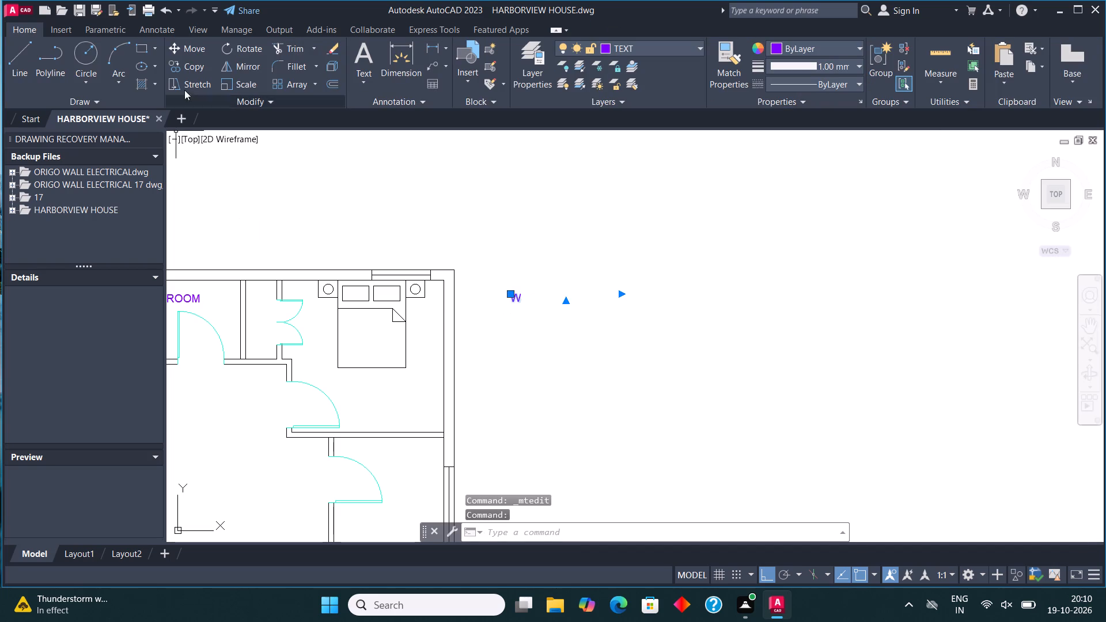
pyautogui.click(196, 63)
pyautogui.click(514, 296)
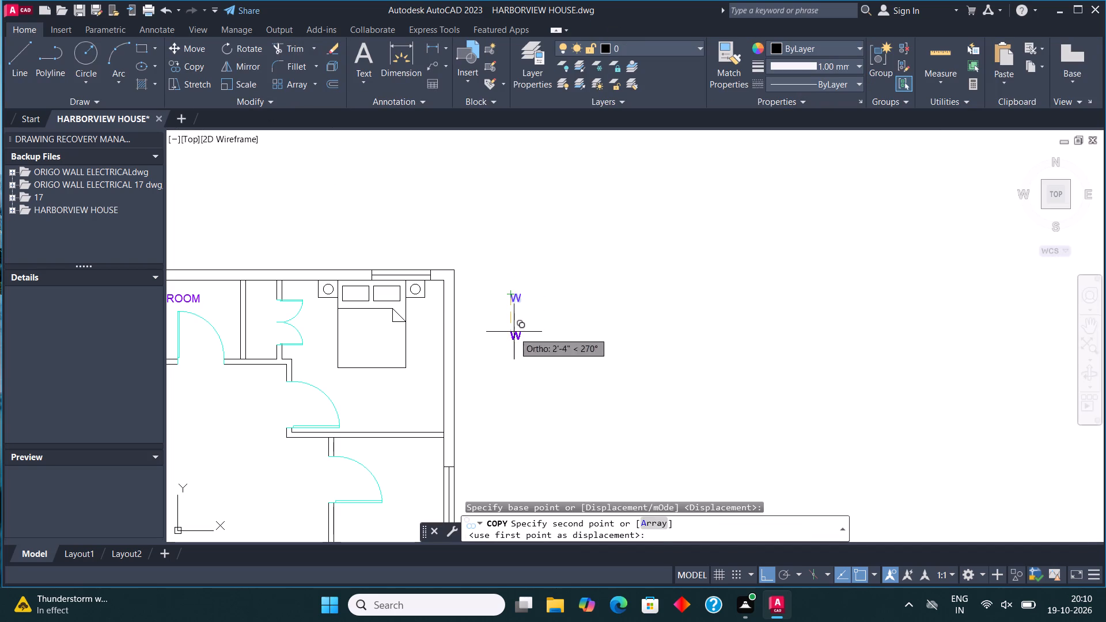
pyautogui.click(517, 342)
pyautogui.press('Escape')
# Change the text of the lower W label outside the plan to D.
pyautogui.click(517, 342)
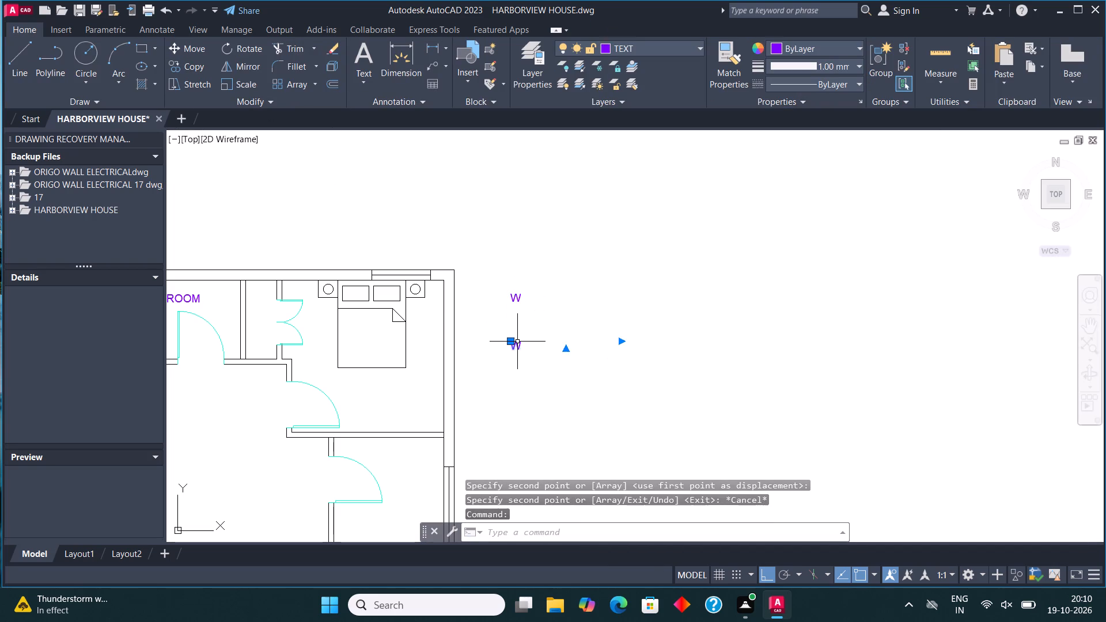
pyautogui.rightClick(517, 342)
pyautogui.click(563, 226)
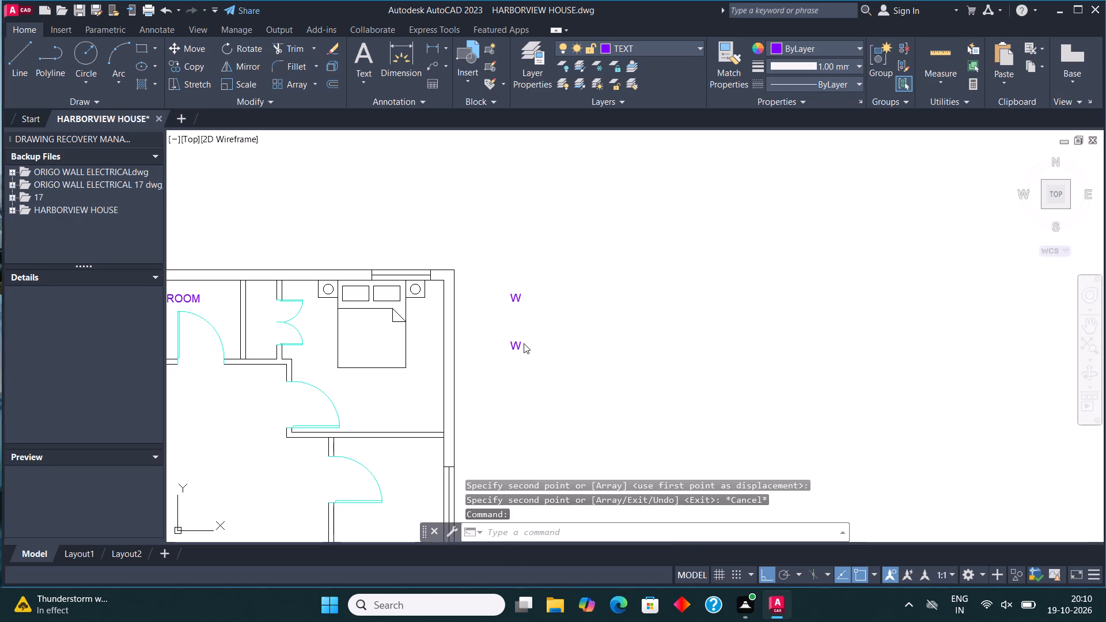
pyautogui.click(524, 343)
pyautogui.press('BackSpace')
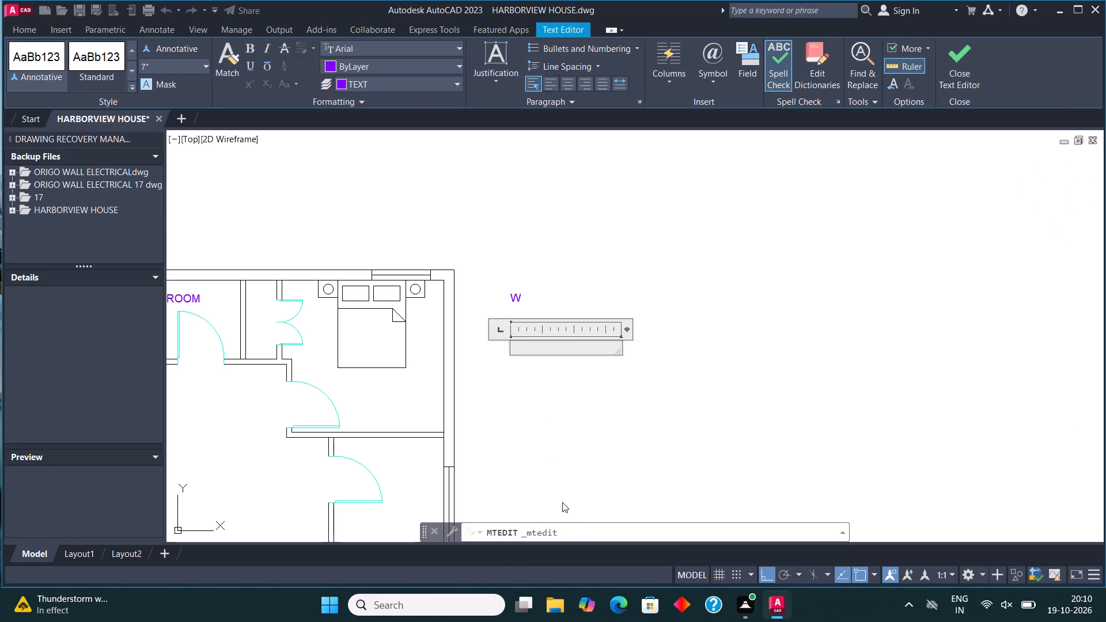
pyautogui.press('d')
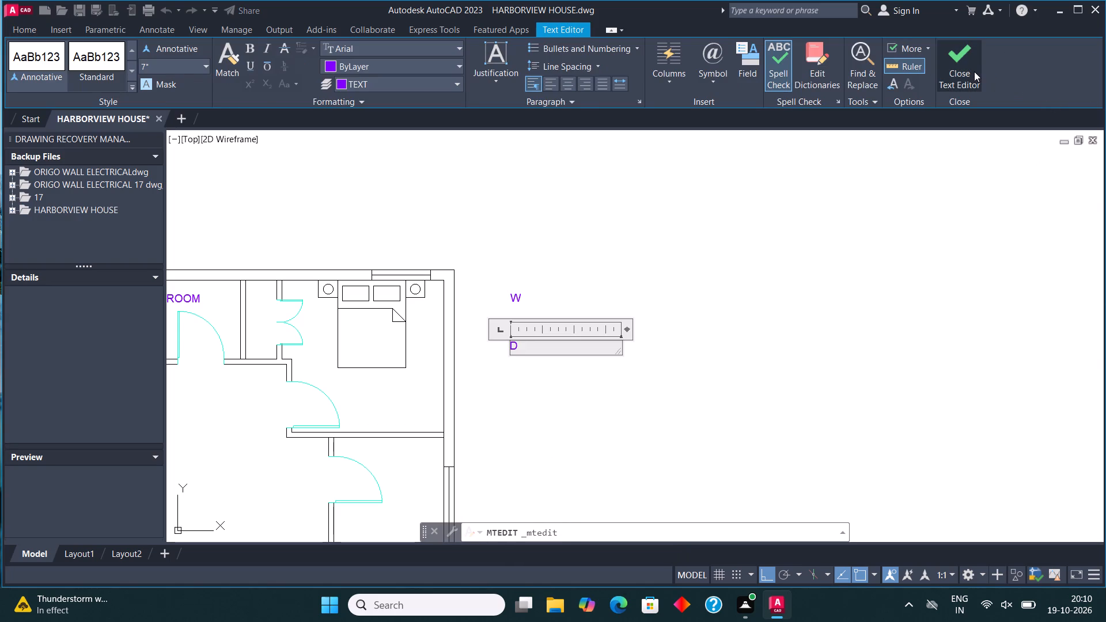
pyautogui.click(974, 71)
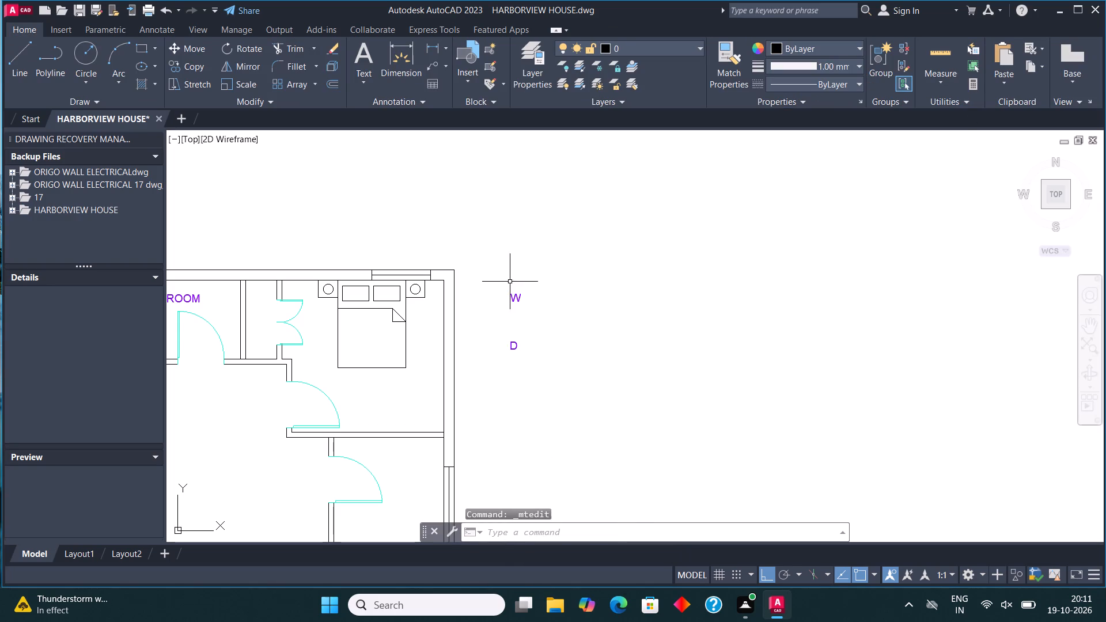
# Copy the W label with Ortho off into the left half of the divided laundry rectangle.
pyautogui.click(514, 295)
pyautogui.click(203, 67)
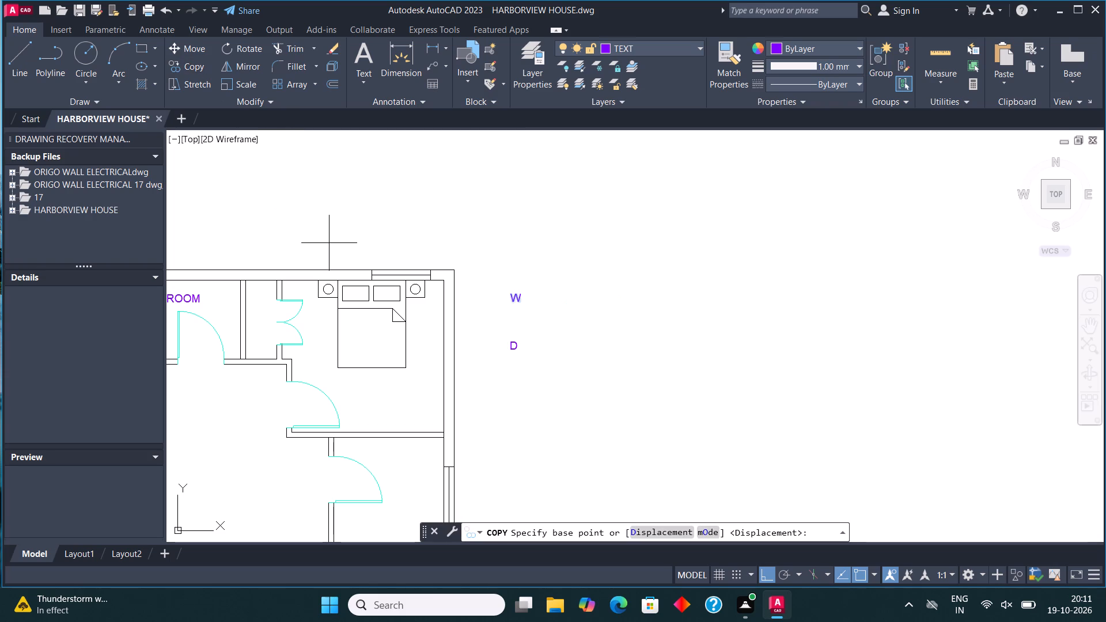
pyautogui.click(517, 297)
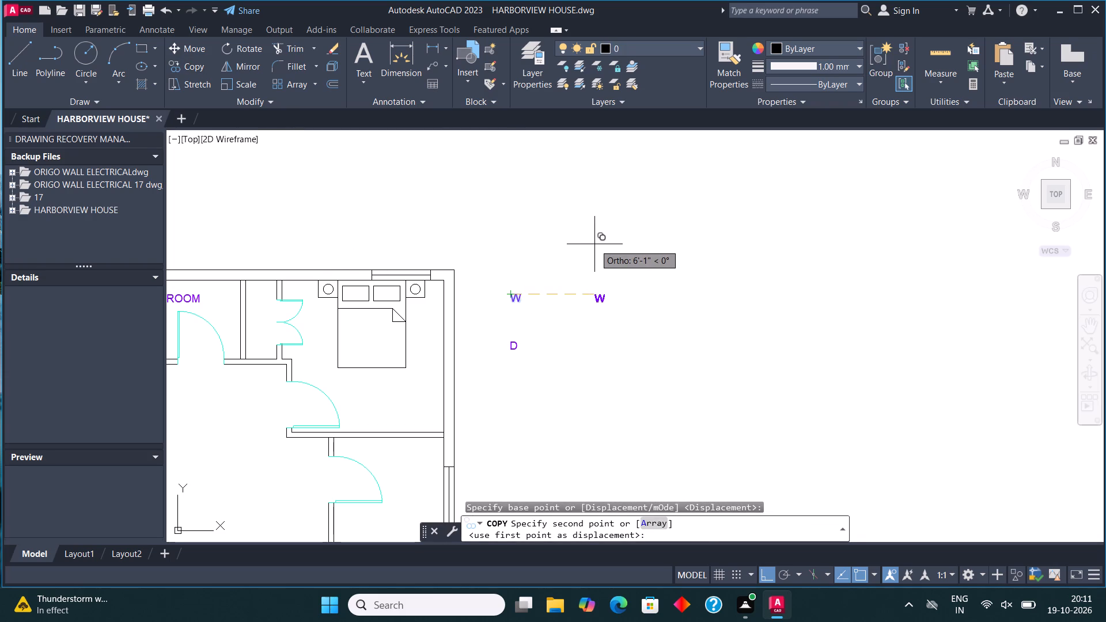
pyautogui.press('F8')
pyautogui.scroll(-2, 594, 244)
pyautogui.moveTo(459, 323); pyautogui.dragTo(464, 328, button='middle')
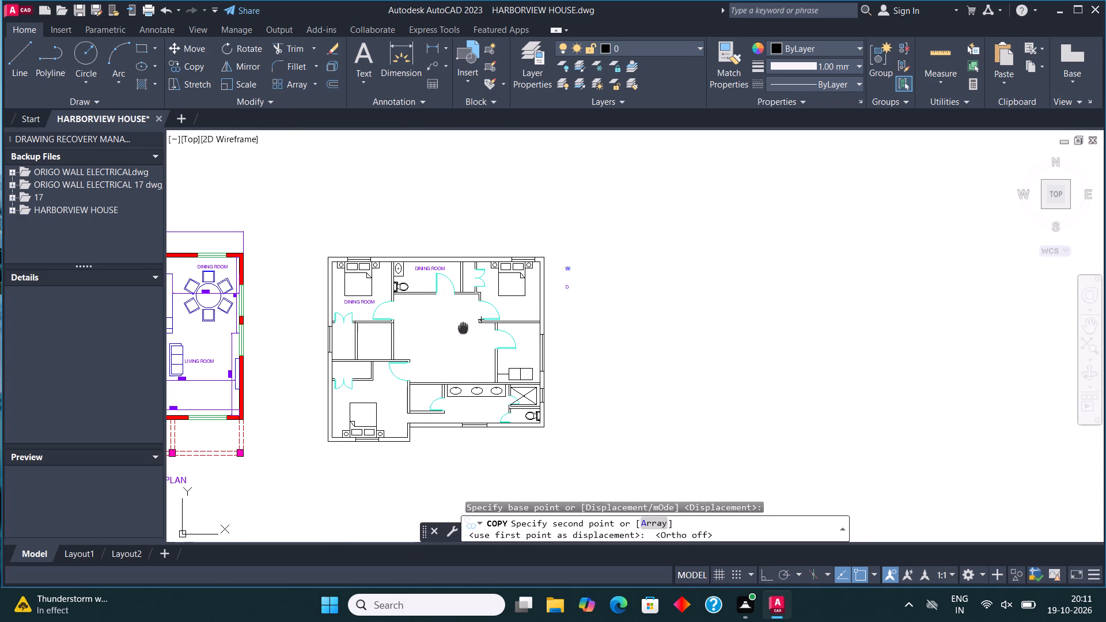
pyautogui.moveTo(464, 328); pyautogui.dragTo(471, 331, button='middle')
pyautogui.scroll(4, 524, 397)
pyautogui.scroll(2, 504, 297)
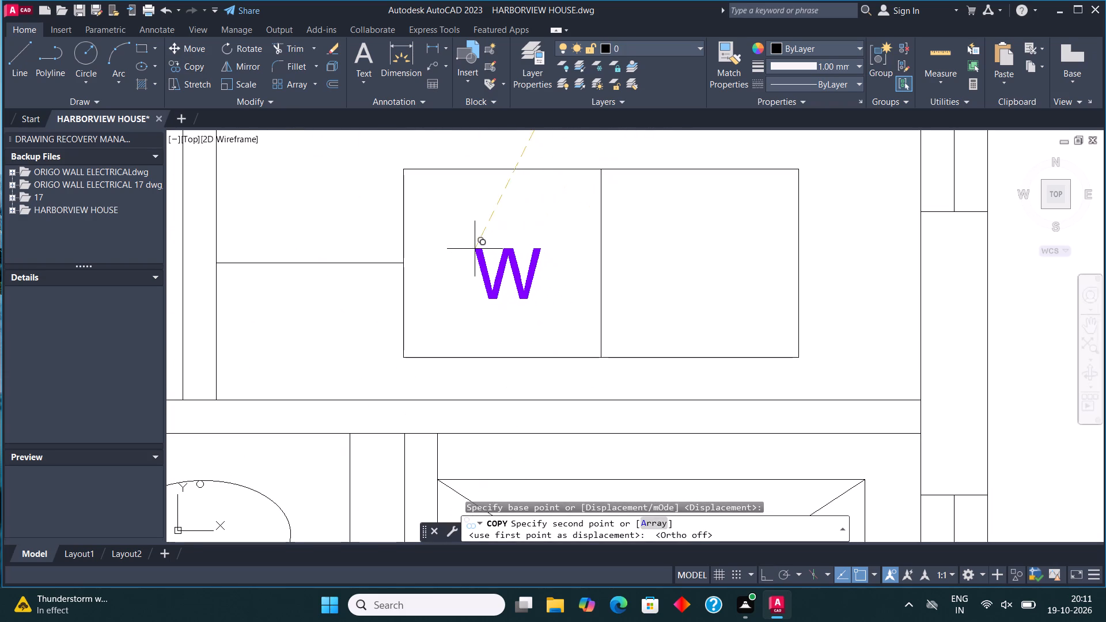
pyautogui.click(471, 238)
pyautogui.scroll(-2, 479, 356)
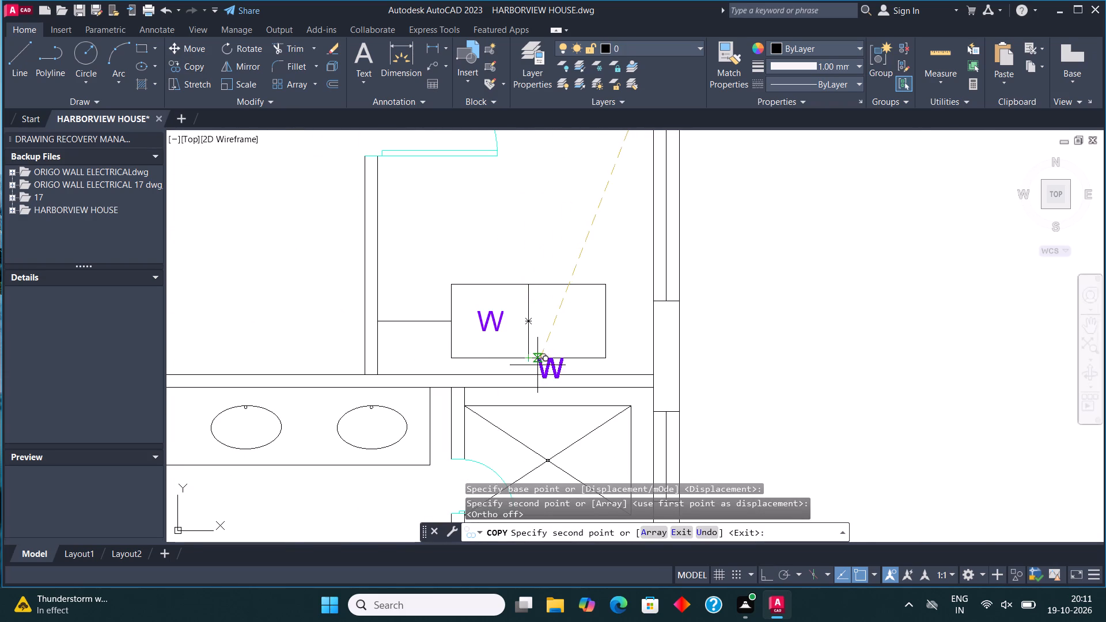
pyautogui.press('Escape')
# Copy the D label from outside the plan into the right half of the divided laundry rectangle.
pyautogui.scroll(-4, 536, 365)
pyautogui.scroll(4, 585, 270)
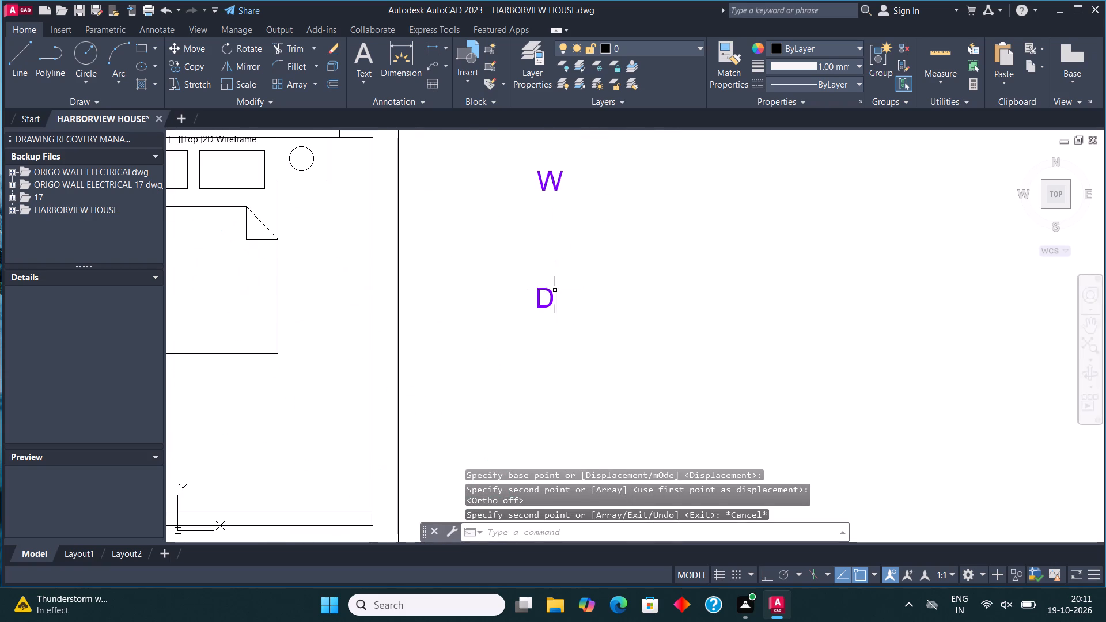
pyautogui.click(554, 290)
pyautogui.click(195, 65)
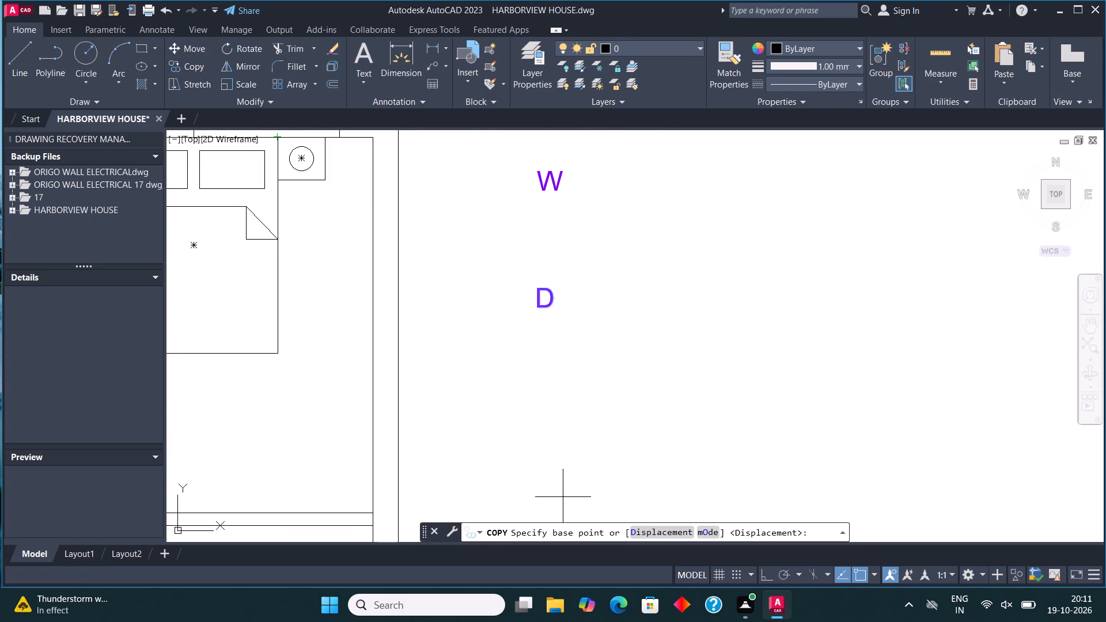
pyautogui.click(544, 298)
pyautogui.scroll(-2, 564, 437)
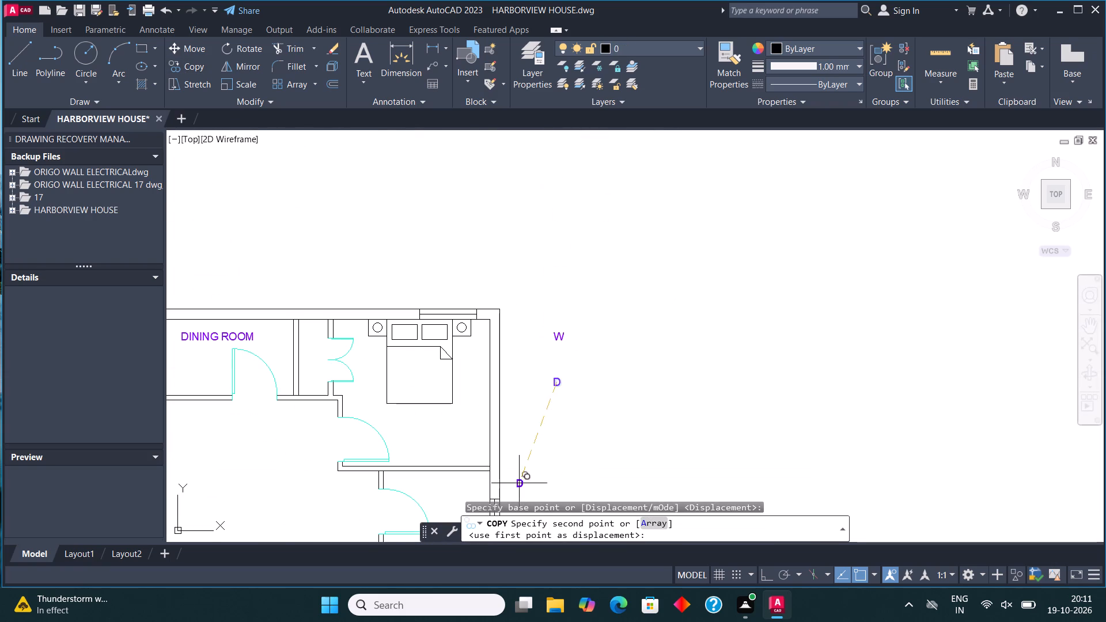
pyautogui.moveTo(509, 465); pyautogui.dragTo(514, 375, button='middle')
pyautogui.moveTo(491, 384); pyautogui.dragTo(498, 346, button='middle')
pyautogui.scroll(3, 474, 477)
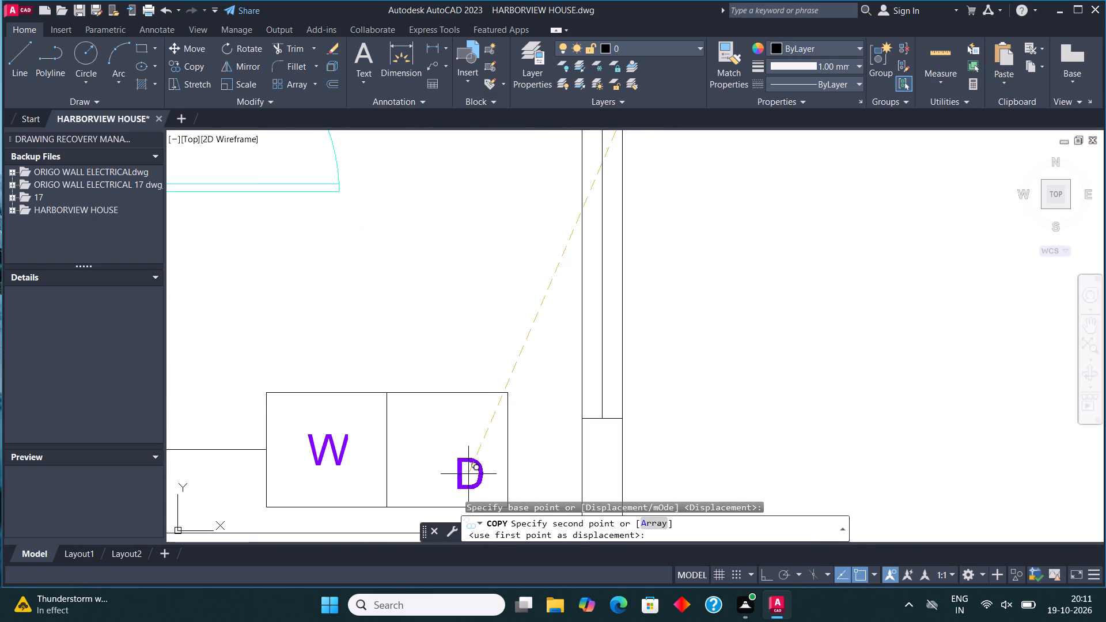
pyautogui.click(442, 449)
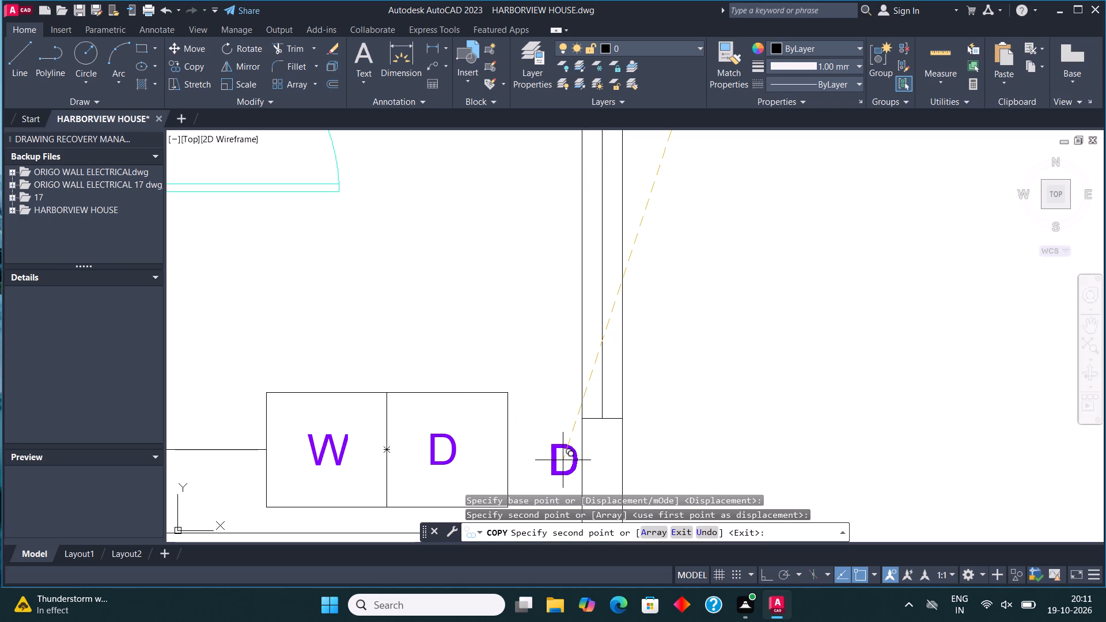
pyautogui.press('Escape')
# Examine the second floor layout against the first floor plan, focusing on the small room below the upper-left bedroom.
pyautogui.scroll(-4, 559, 442)
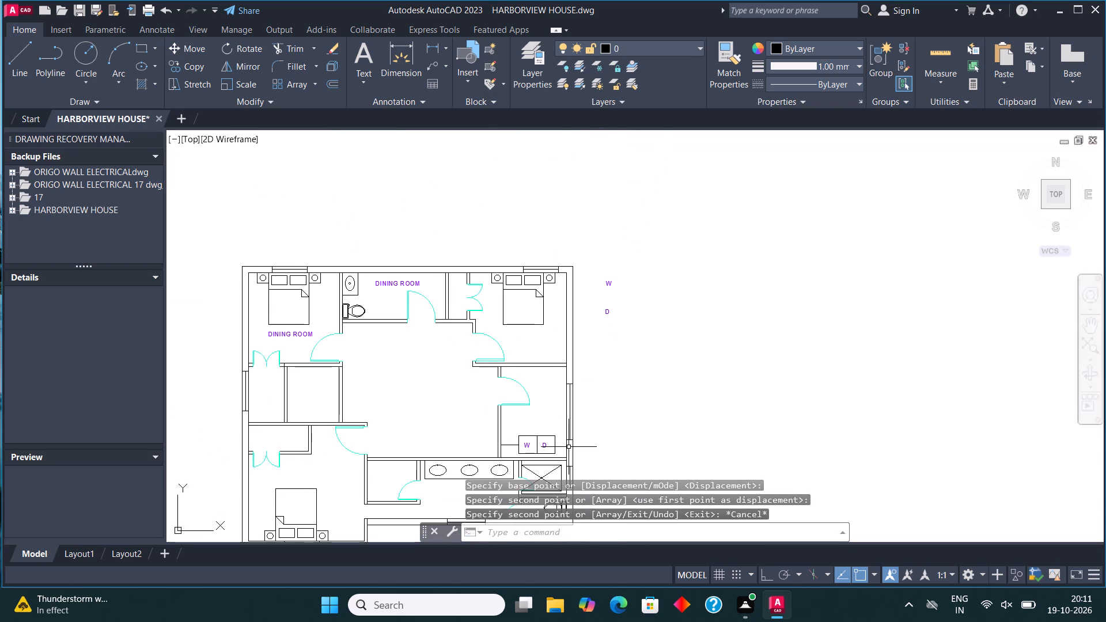
pyautogui.moveTo(567, 447); pyautogui.dragTo(593, 405, button='middle')
pyautogui.scroll(-1, 594, 405)
pyautogui.scroll(-1, 522, 389)
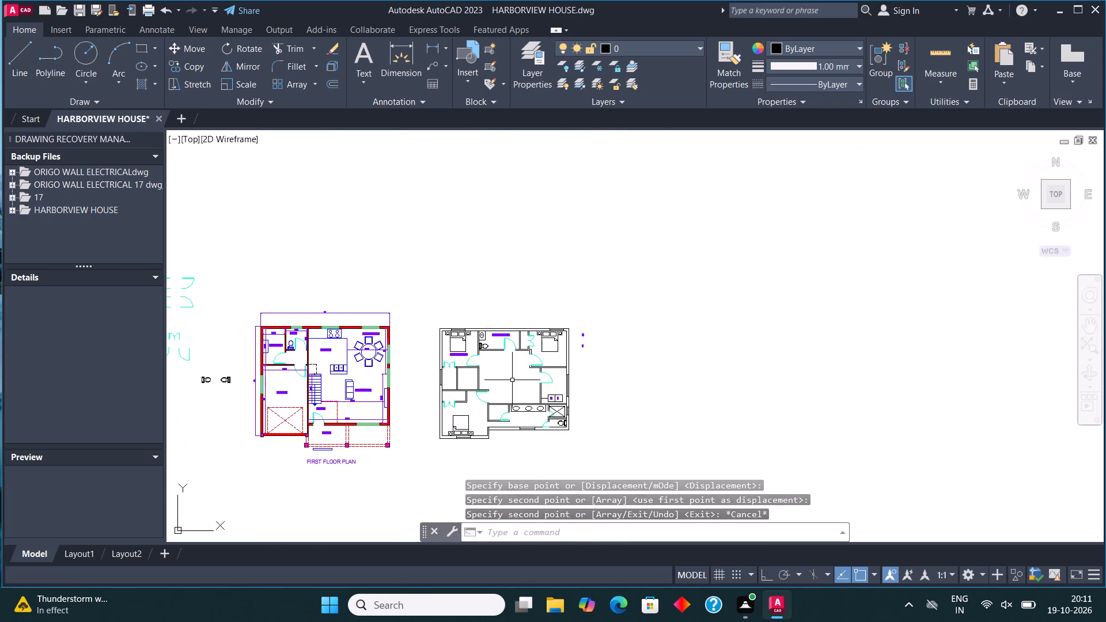
pyautogui.scroll(4, 501, 325)
pyautogui.scroll(-4, 491, 328)
pyautogui.moveTo(512, 420); pyautogui.dragTo(514, 407, button='middle')
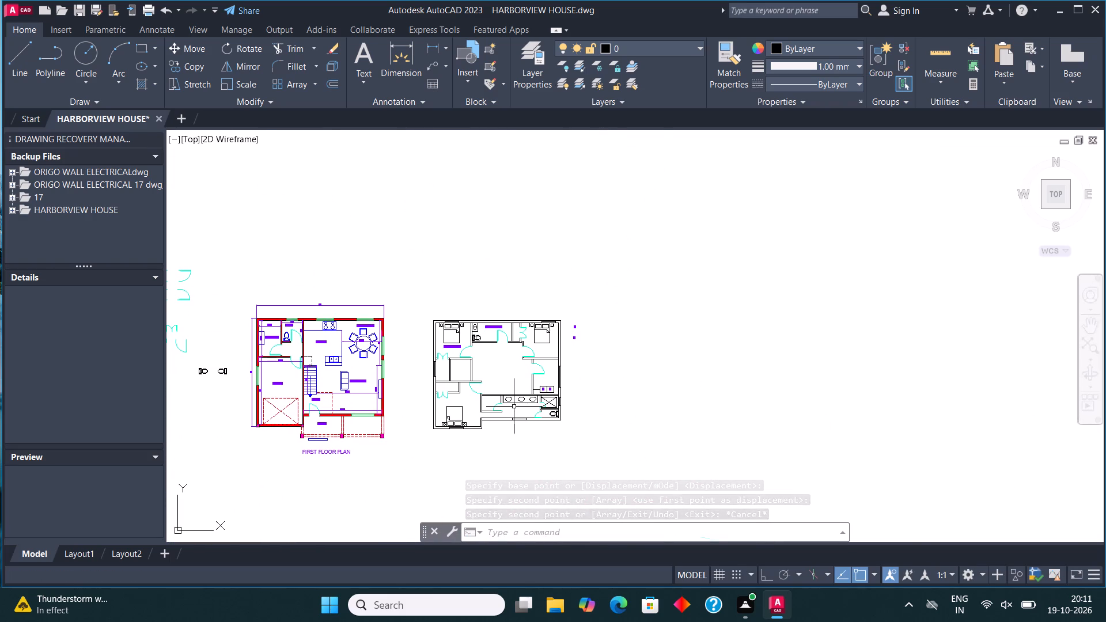
pyautogui.scroll(3, 478, 369)
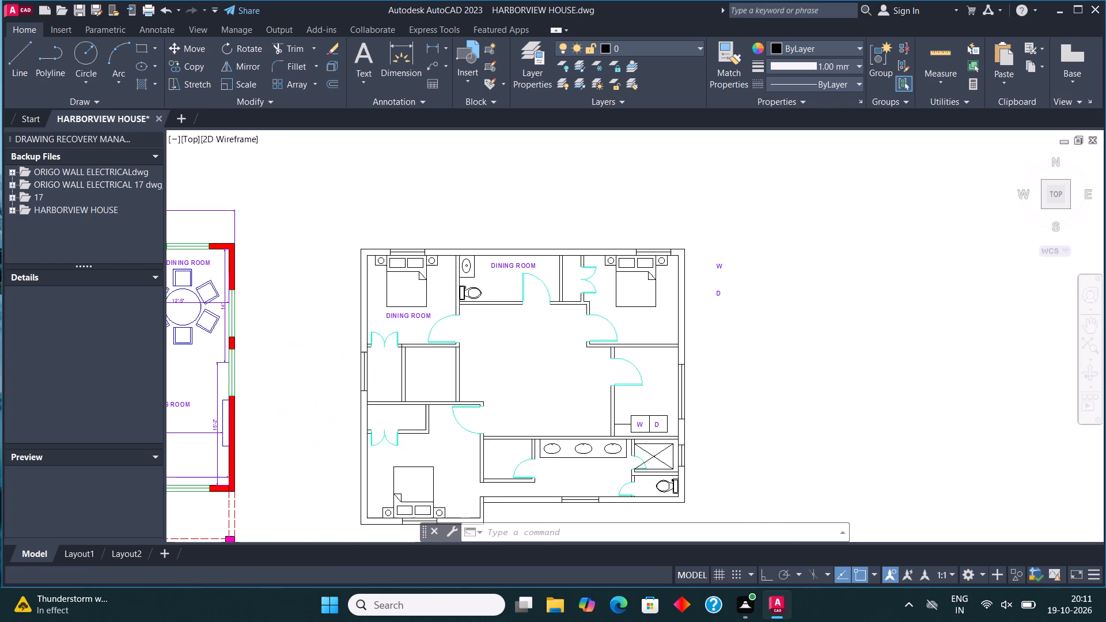
pyautogui.moveTo(426, 366); pyautogui.dragTo(449, 285, button='middle')
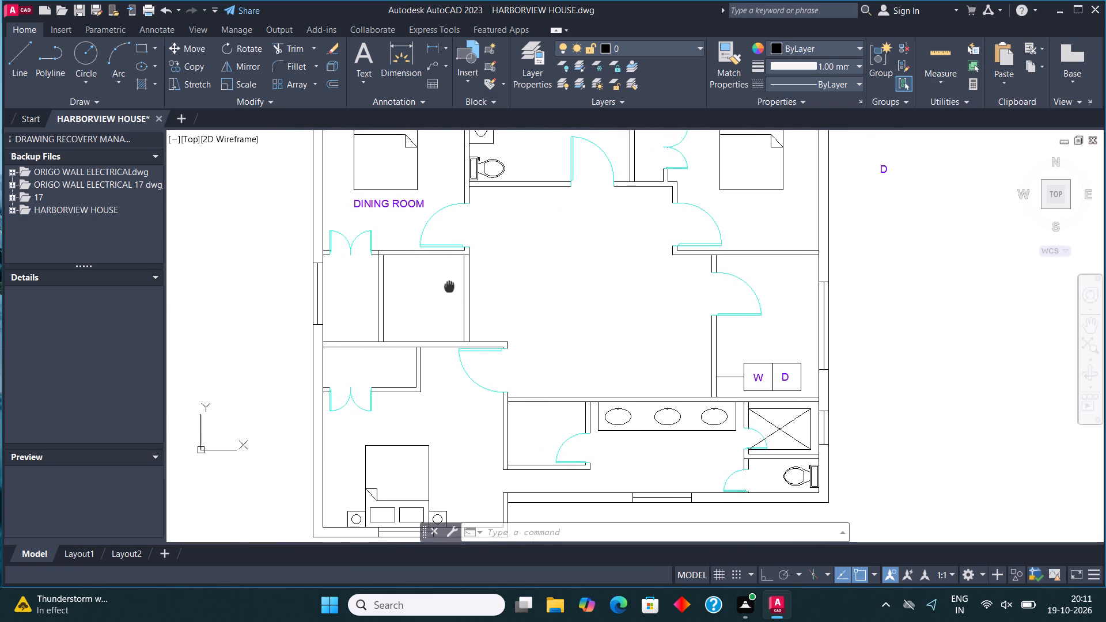
pyautogui.moveTo(449, 285); pyautogui.dragTo(471, 375, button='middle')
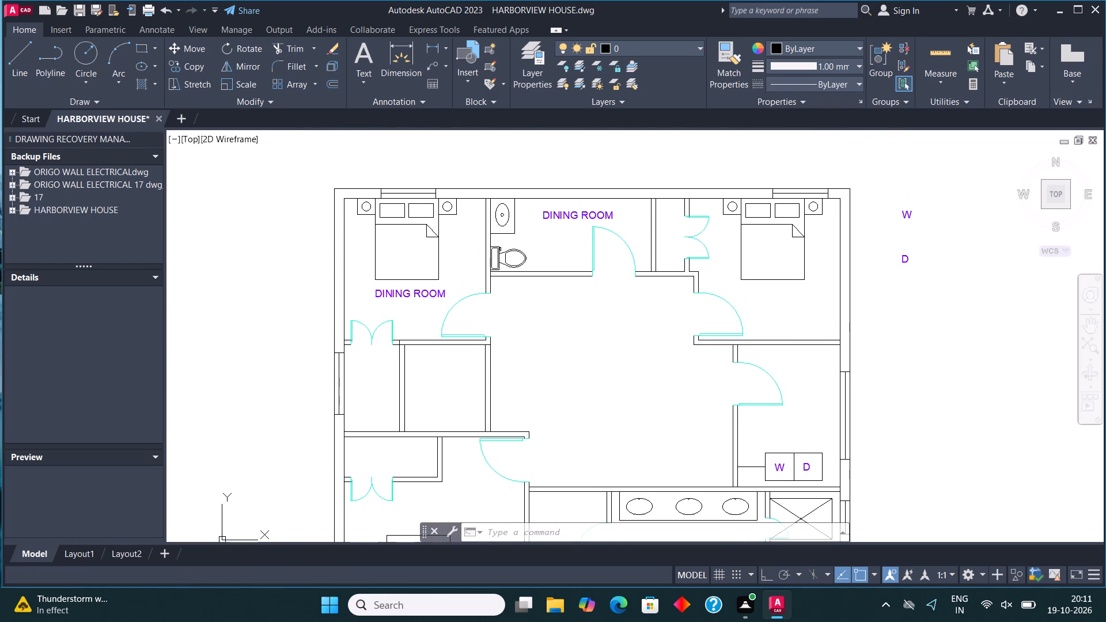
pyautogui.scroll(2, 461, 391)
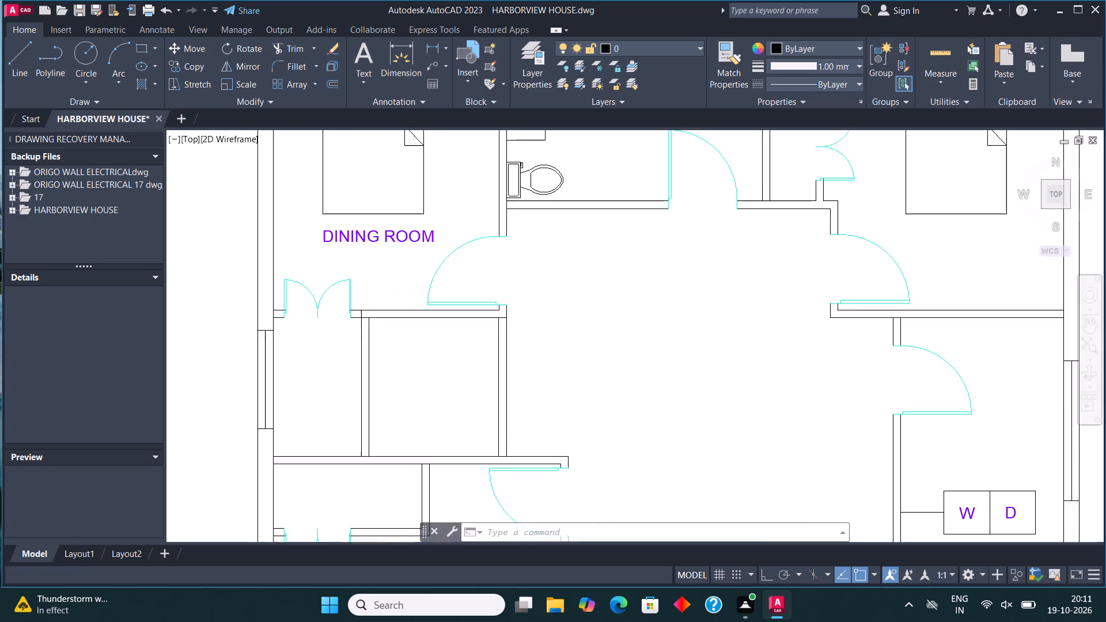
pyautogui.scroll(-3, 425, 380)
pyautogui.scroll(2, 406, 364)
# With Ortho on, draw a horizontal line from the small room's left wall across its right wall into the hall.
pyautogui.click(16, 67)
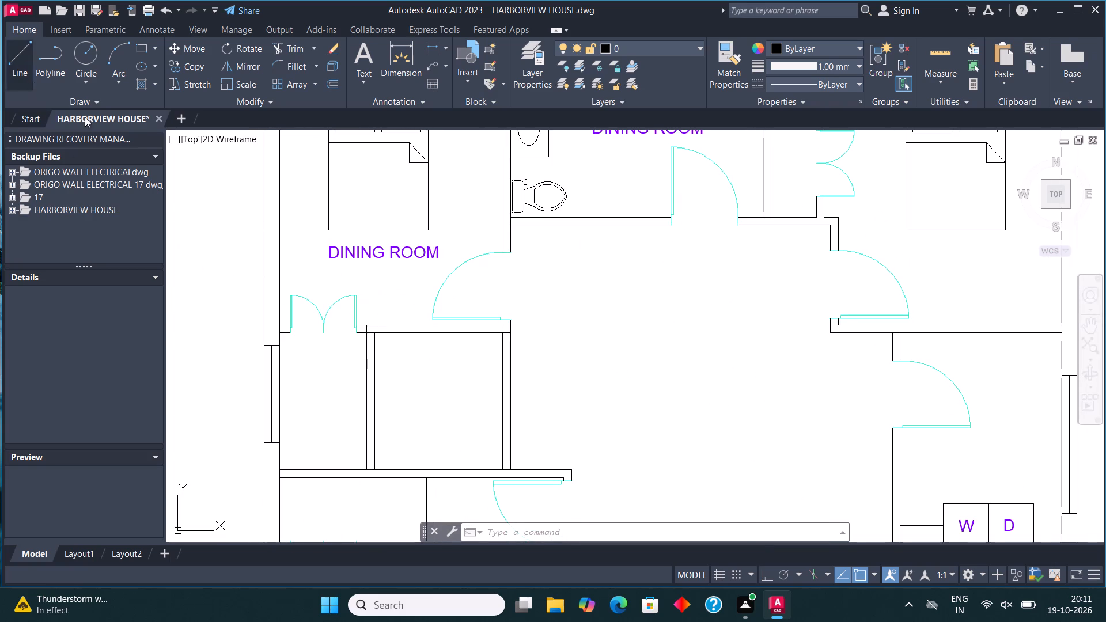
pyautogui.scroll(-4, 465, 389)
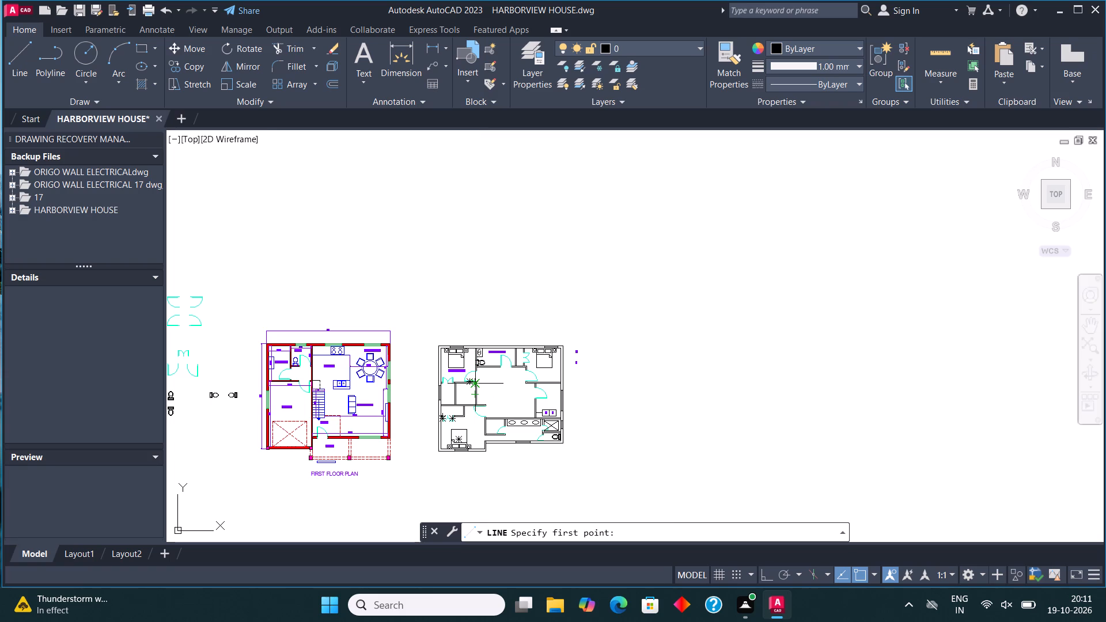
pyautogui.scroll(5, 473, 384)
pyautogui.scroll(-2, 461, 370)
pyautogui.moveTo(465, 373); pyautogui.dragTo(471, 377, button='middle')
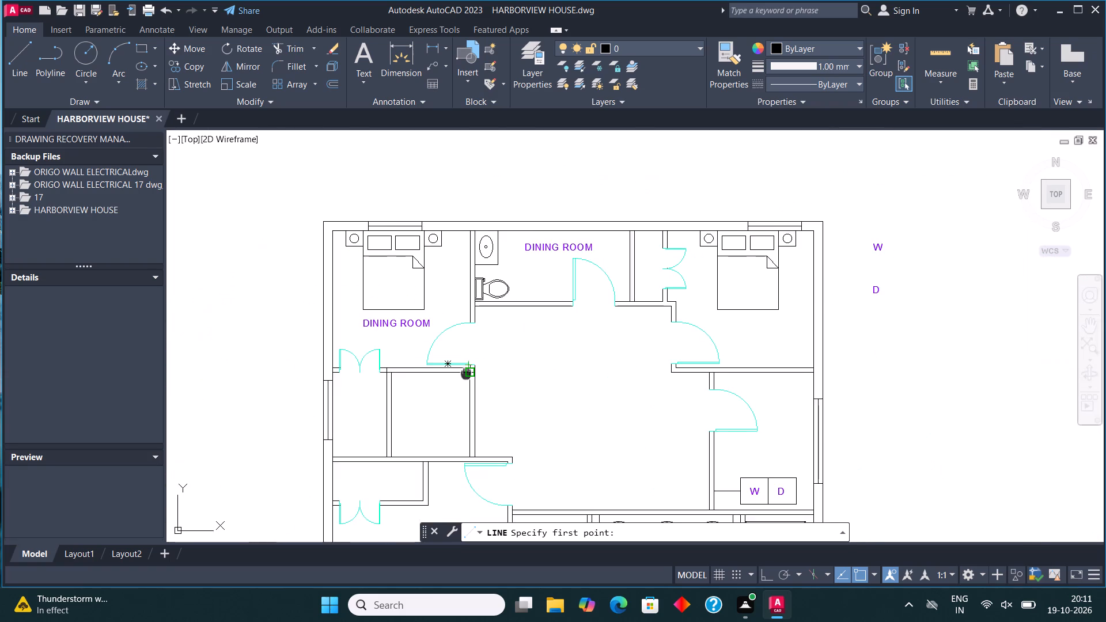
pyautogui.moveTo(471, 377); pyautogui.dragTo(467, 436, button='middle')
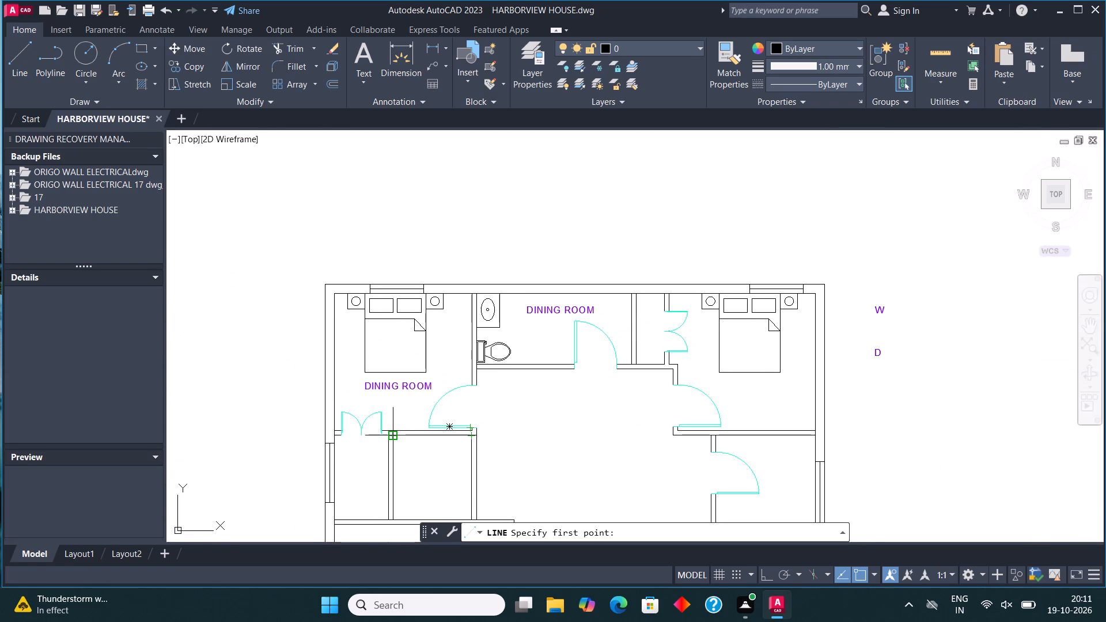
pyautogui.moveTo(395, 437); pyautogui.dragTo(394, 410, button='middle')
pyautogui.scroll(2, 394, 410)
pyautogui.scroll(-2, 394, 410)
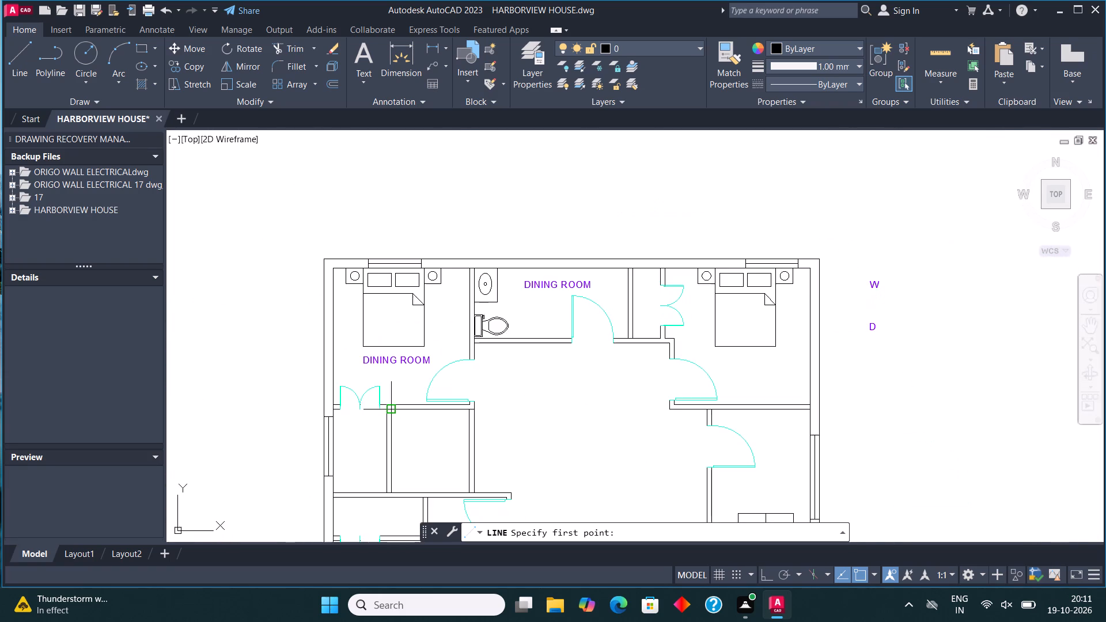
pyautogui.scroll(1, 399, 394)
pyautogui.moveTo(399, 393); pyautogui.dragTo(402, 414, button='middle')
pyautogui.scroll(-1, 402, 414)
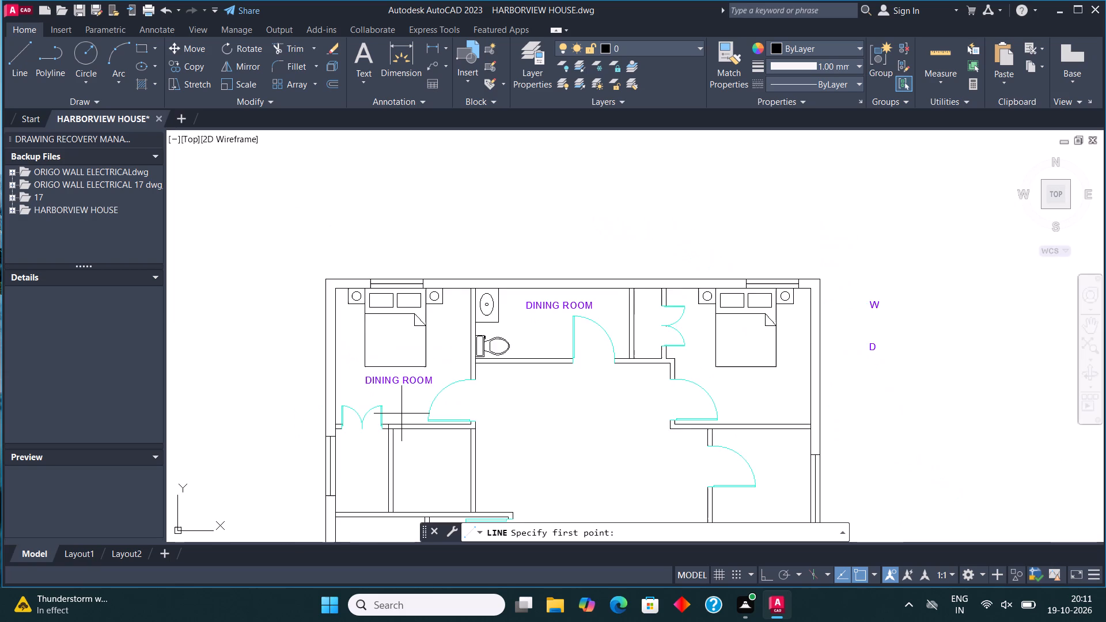
pyautogui.scroll(-1, 402, 414)
pyautogui.moveTo(404, 453); pyautogui.dragTo(405, 354, button='middle')
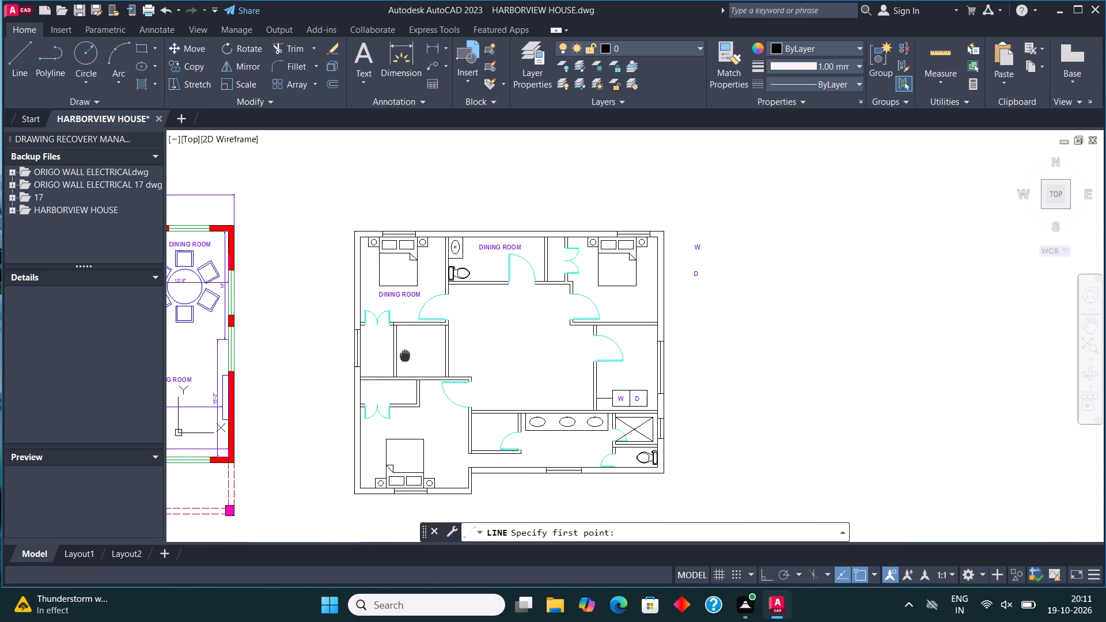
pyautogui.moveTo(405, 354); pyautogui.dragTo(407, 415, button='middle')
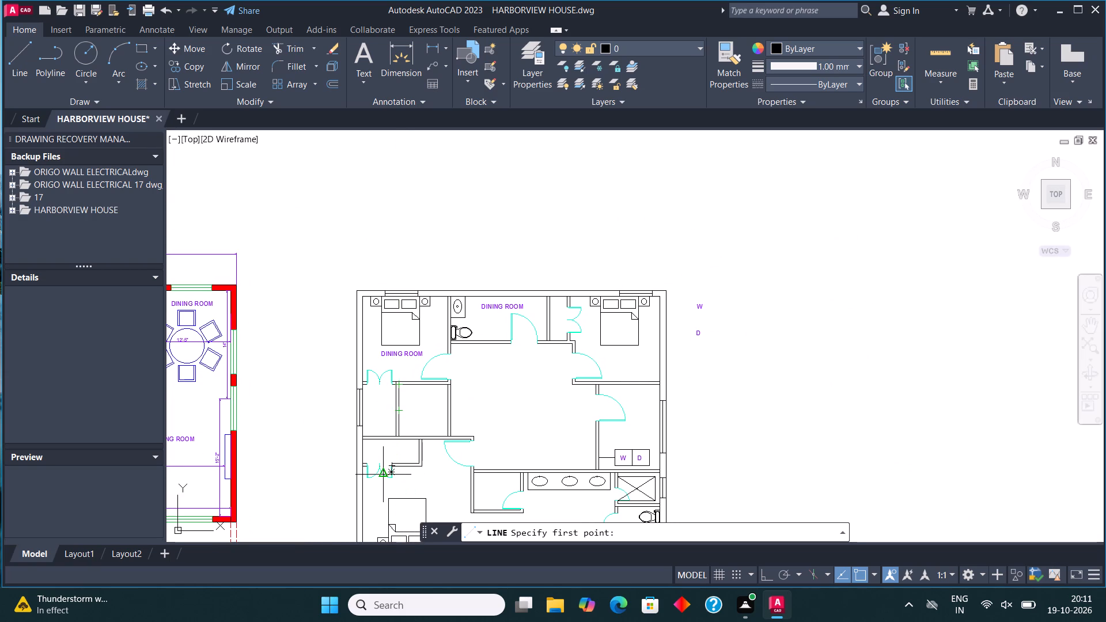
pyautogui.scroll(2, 400, 409)
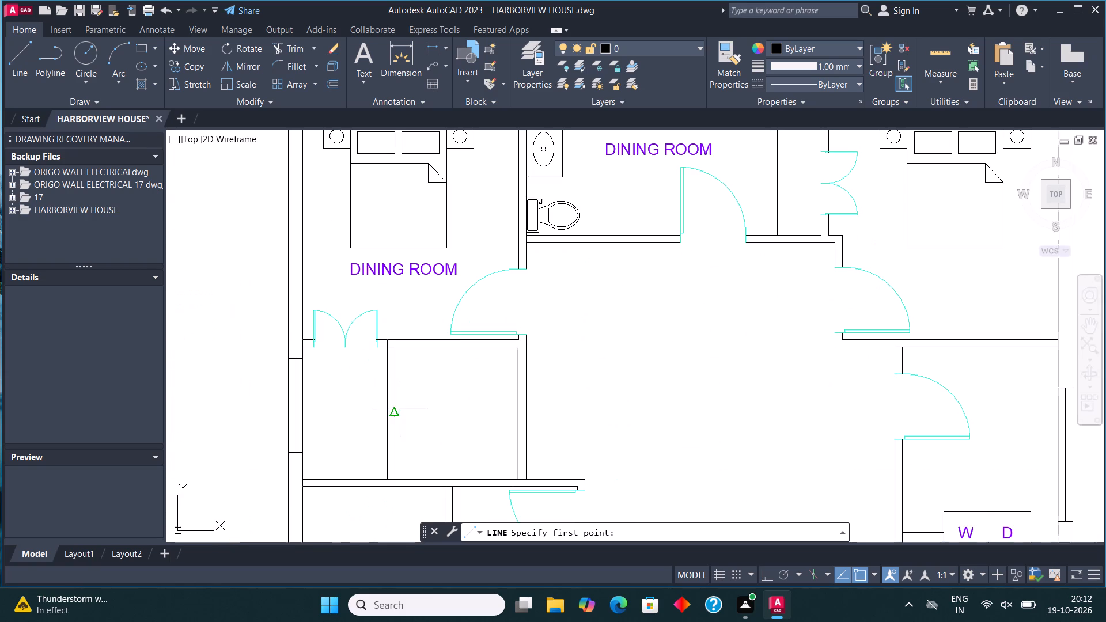
pyautogui.click(396, 393)
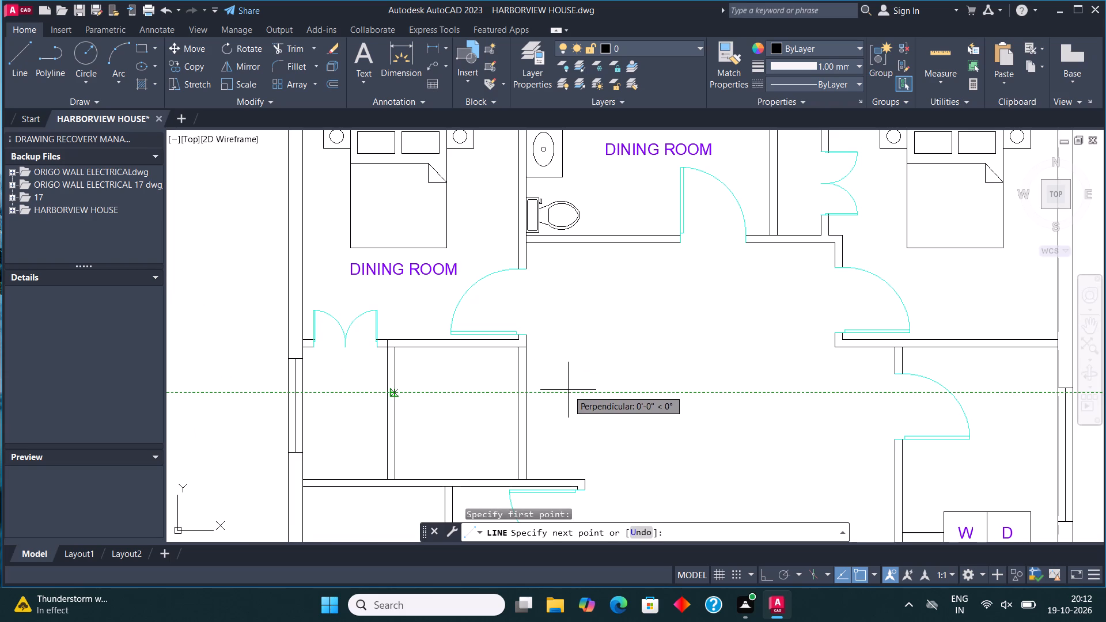
pyautogui.click(609, 398)
pyautogui.press('F8')
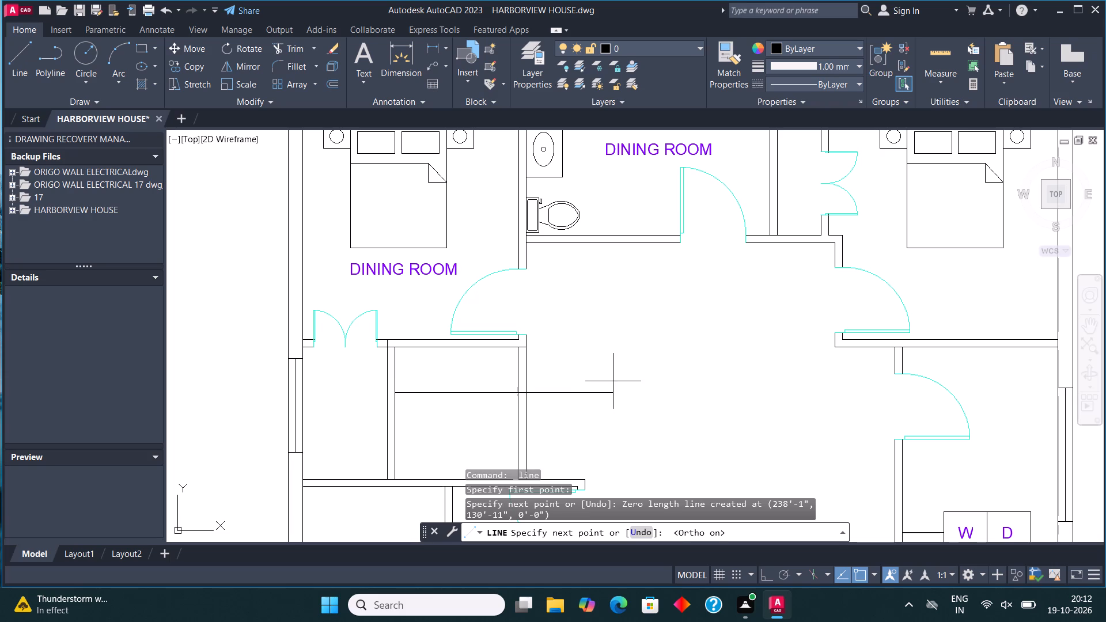
pyautogui.click(598, 397)
pyautogui.scroll(-2, 598, 397)
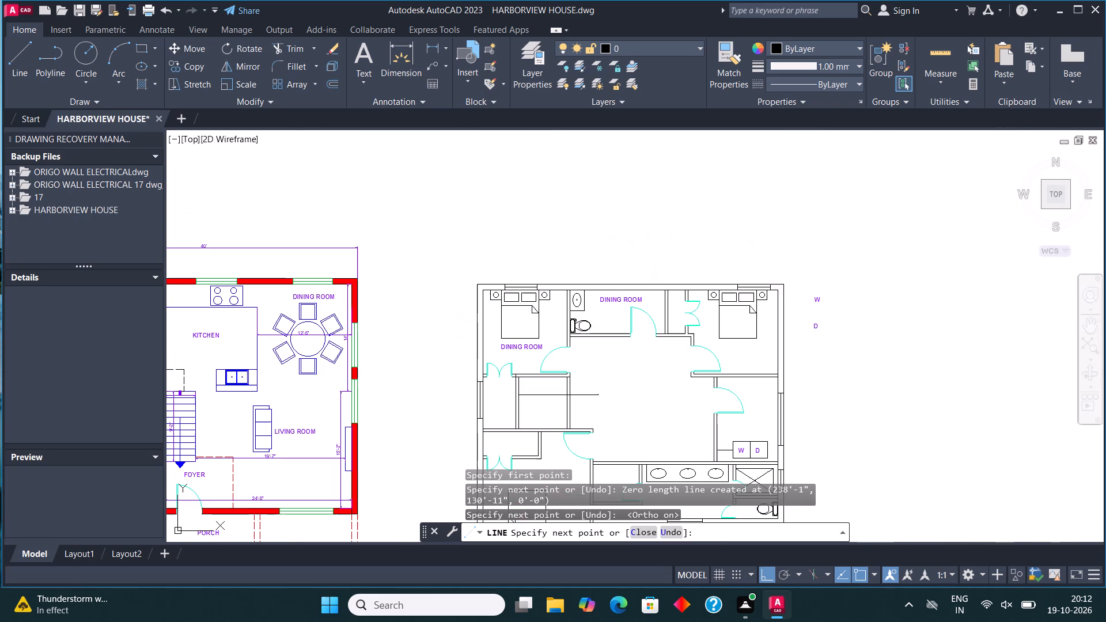
pyautogui.scroll(3, 601, 434)
pyautogui.press('Escape')
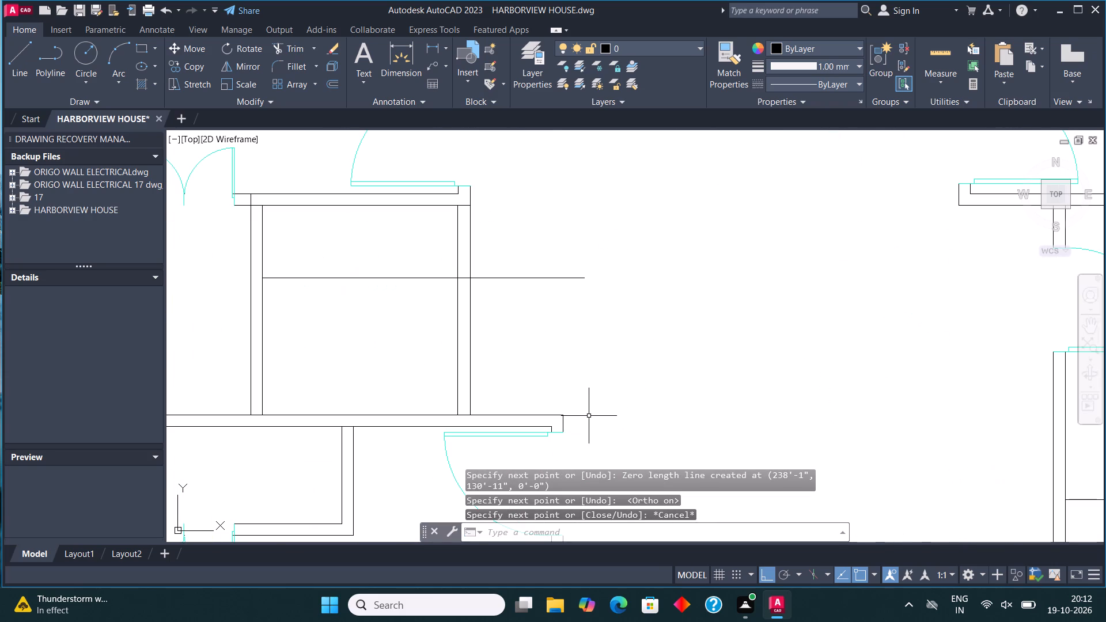
# Draw a vertical line from the end corner of the wall below the small room up to the new horizontal line.
pyautogui.click(24, 59)
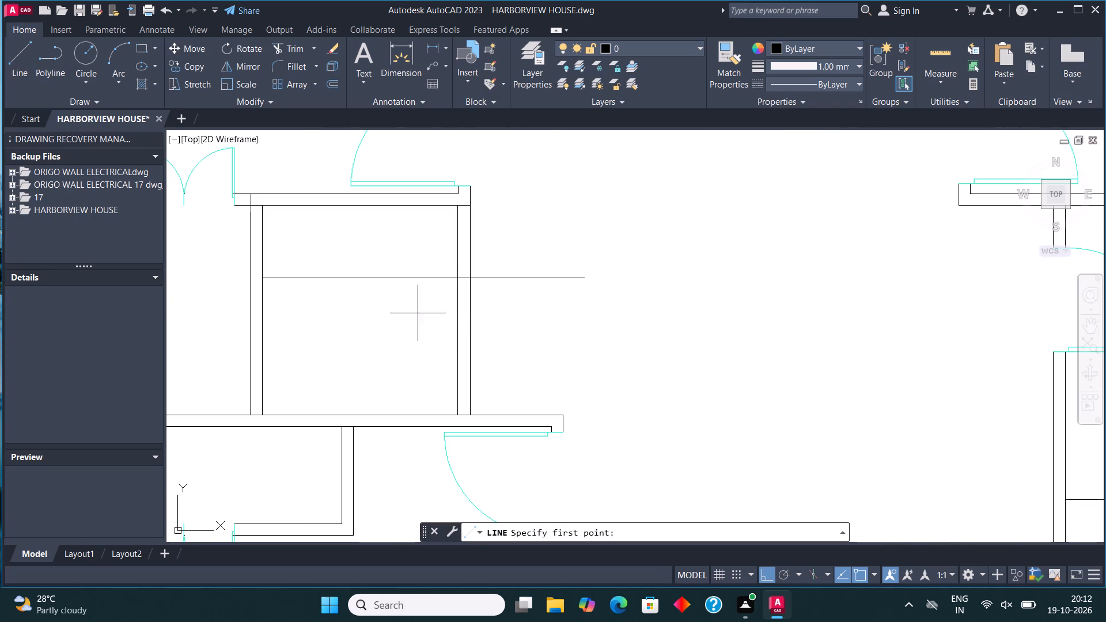
pyautogui.click(563, 413)
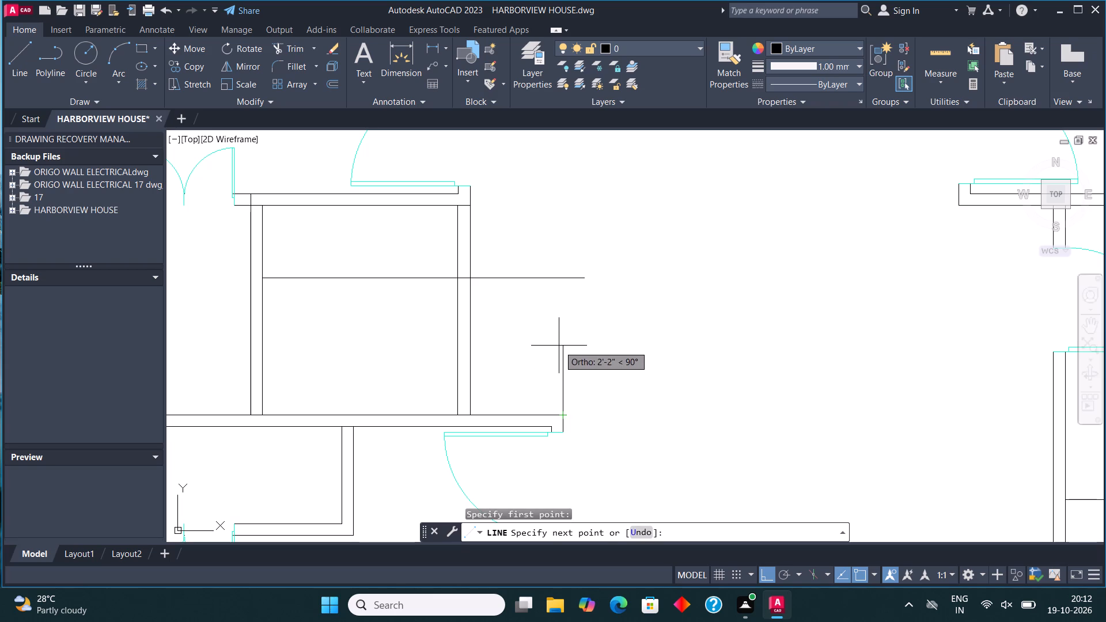
pyautogui.click(558, 280)
pyautogui.press('Escape')
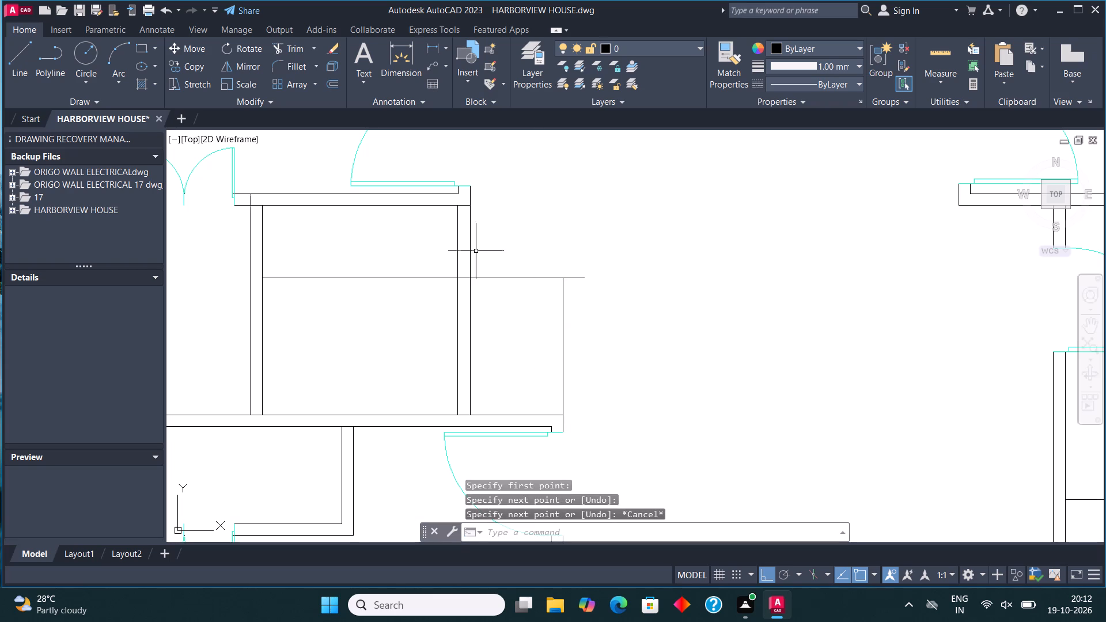
# Trim the horizontal line's overhang beyond the vertical line and the small room's right wall lines below the horizontal line.
pyautogui.click(293, 48)
pyautogui.moveTo(571, 273); pyautogui.dragTo(575, 305)
pyautogui.scroll(-2, 565, 424)
pyautogui.scroll(1, 529, 408)
pyautogui.moveTo(509, 384); pyautogui.dragTo(531, 384)
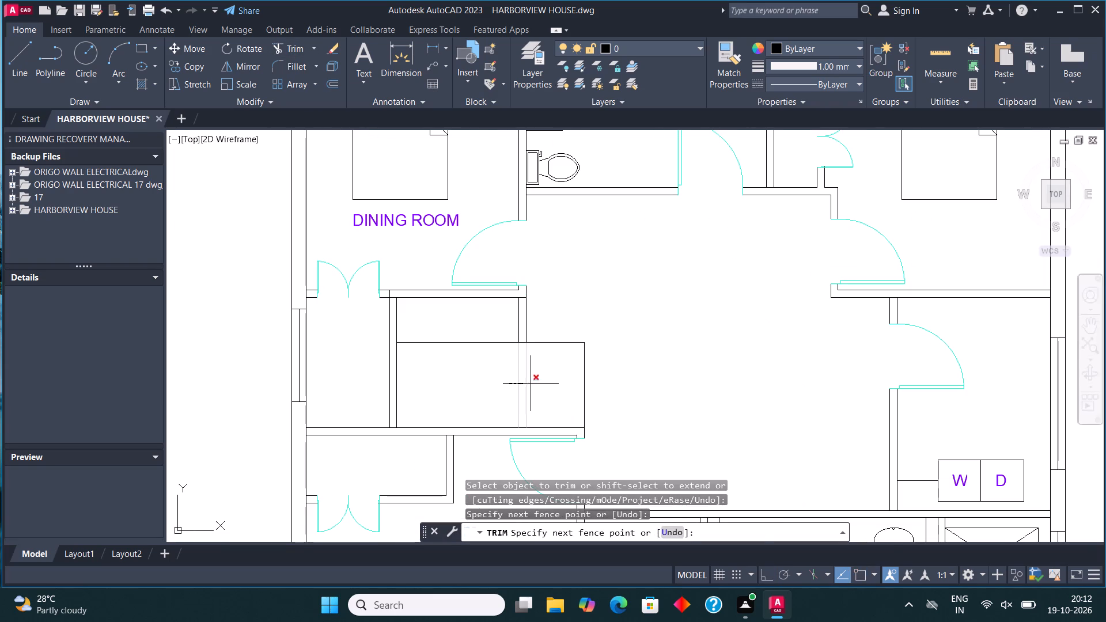
pyautogui.moveTo(531, 384); pyautogui.dragTo(538, 385)
pyautogui.scroll(-1, 414, 530)
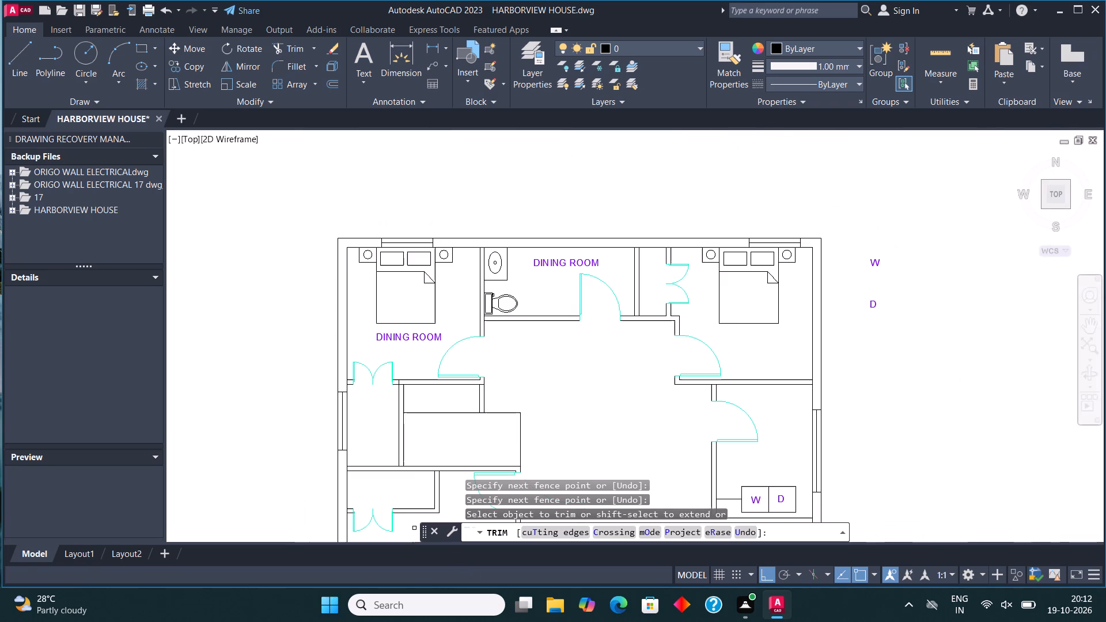
pyautogui.moveTo(401, 444); pyautogui.dragTo(401, 403, button='middle')
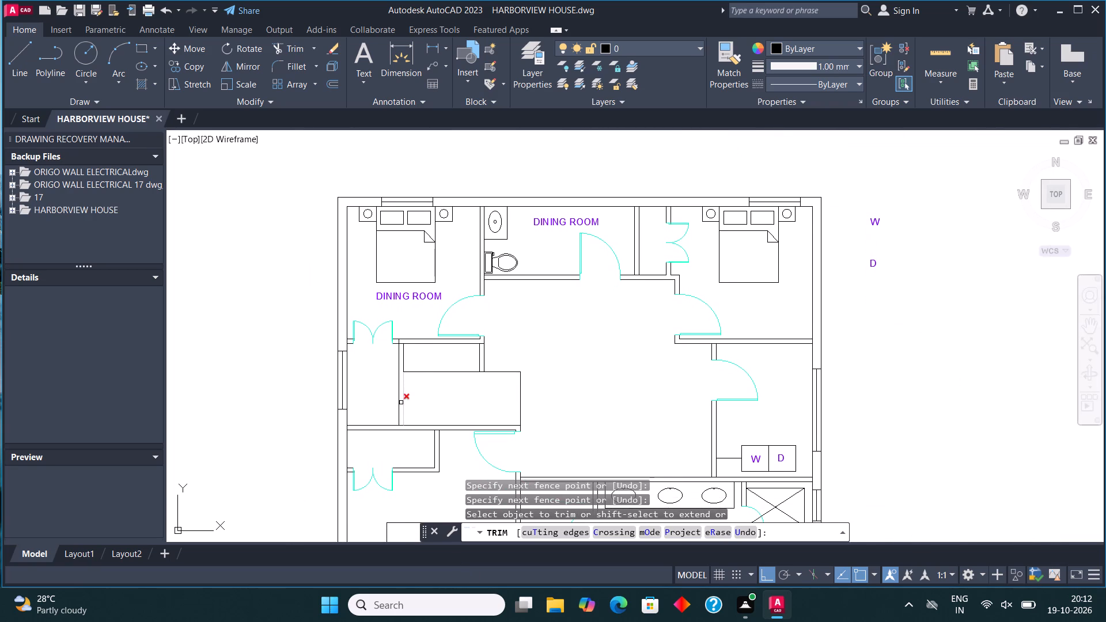
pyautogui.scroll(2, 444, 350)
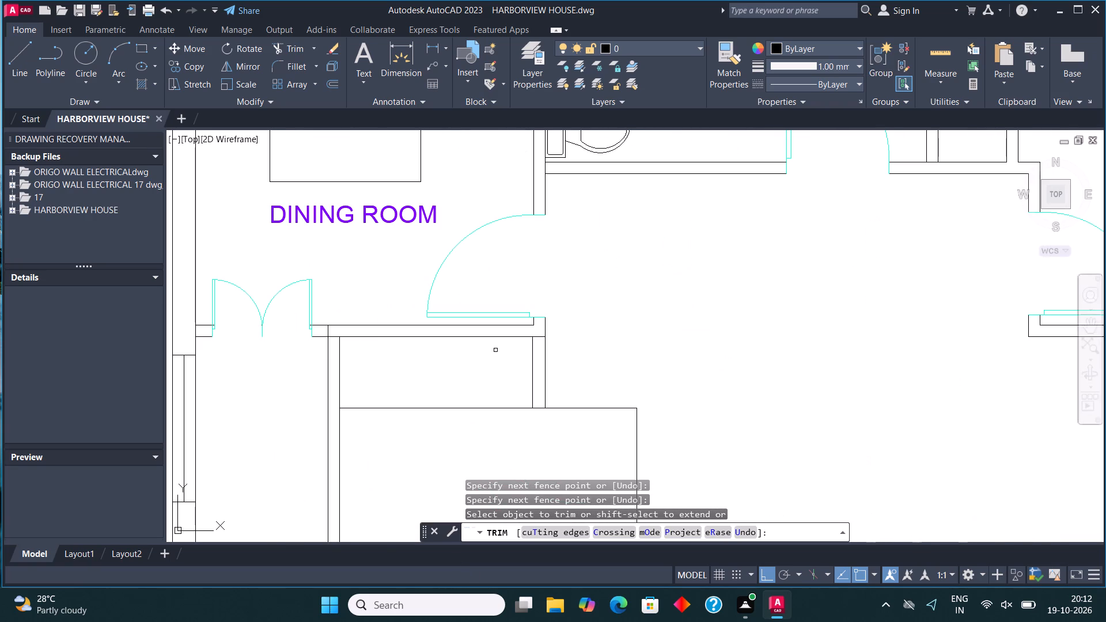
pyautogui.scroll(-2, 485, 377)
pyautogui.scroll(2, 483, 384)
pyautogui.moveTo(480, 382); pyautogui.dragTo(459, 367, button='middle')
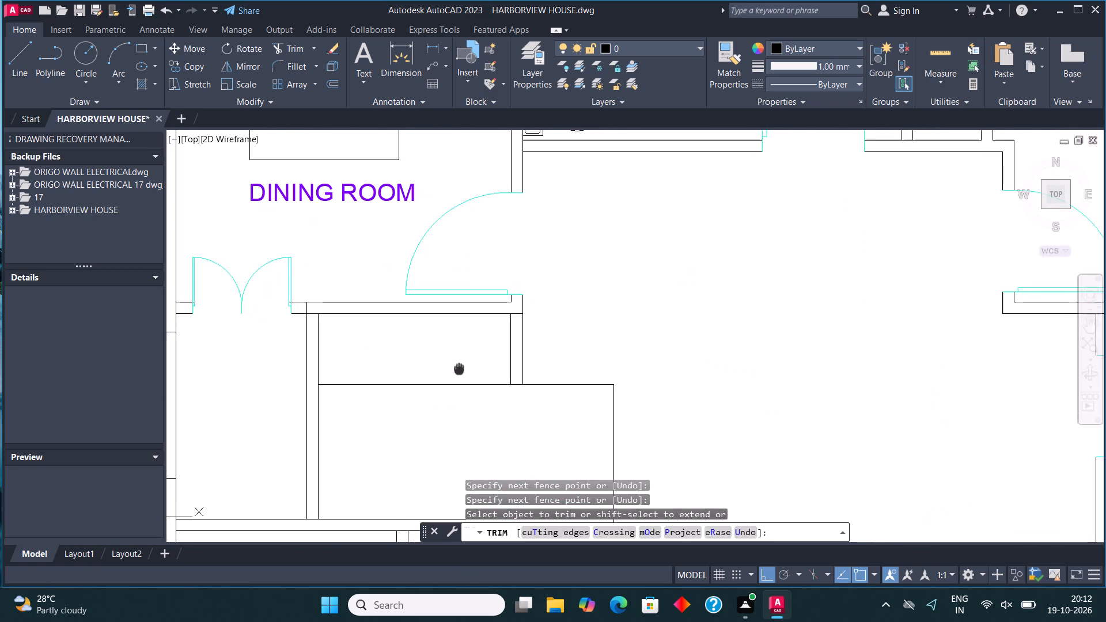
pyautogui.moveTo(459, 367); pyautogui.dragTo(456, 356, button='middle')
pyautogui.press('Escape')
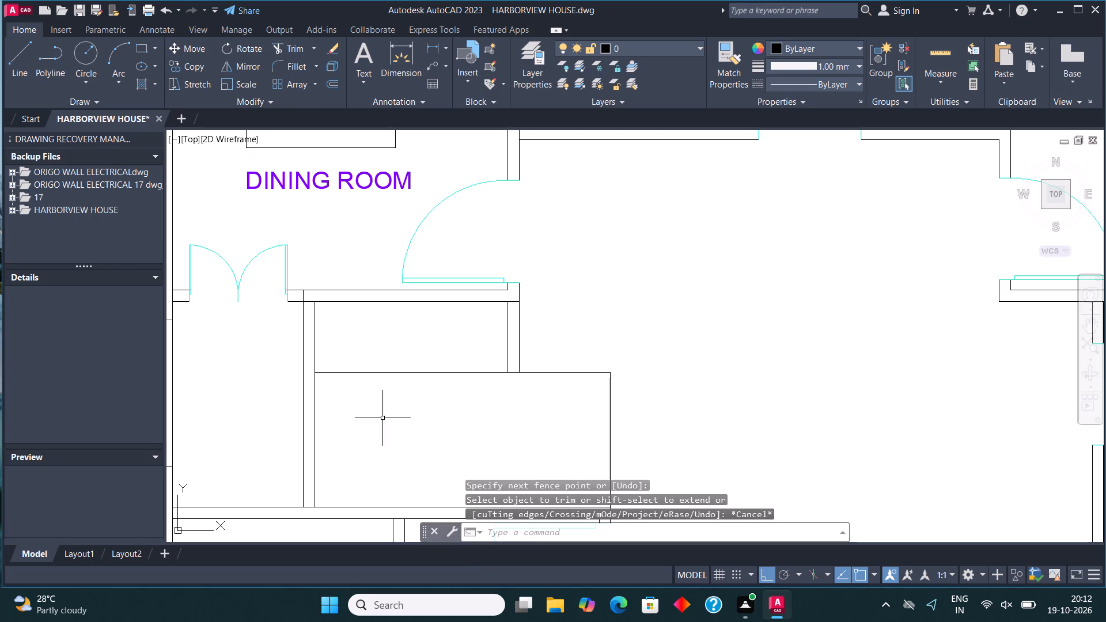
# Offset the new vertical line 10" inward, toward the small room's left wall, as the first stair tread.
pyautogui.click(609, 441)
pyautogui.scroll(-3, 567, 448)
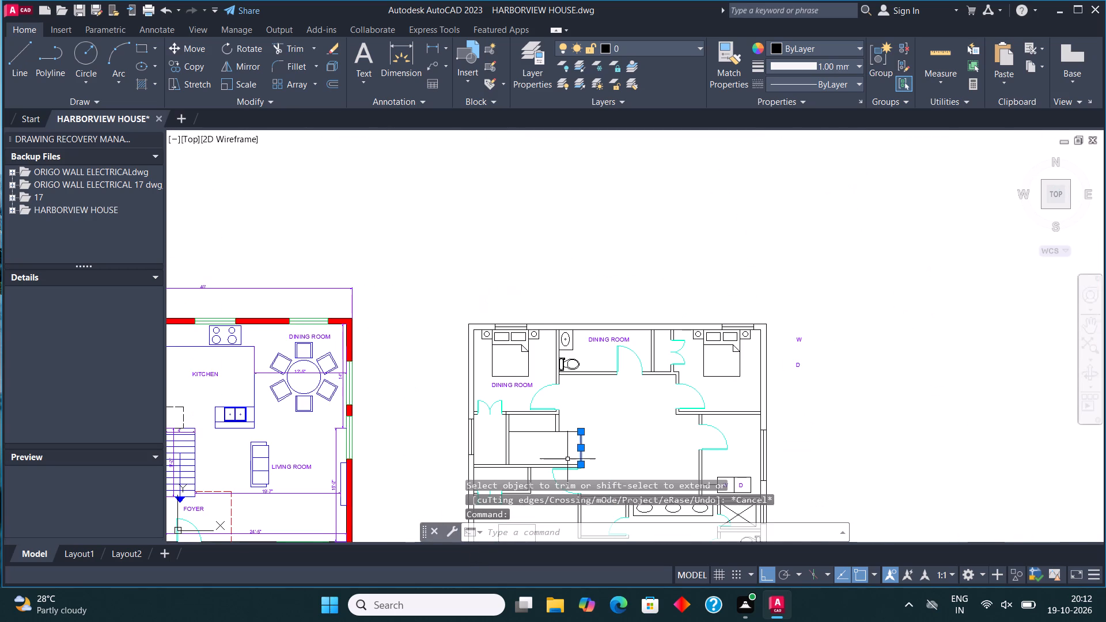
pyautogui.moveTo(550, 447); pyautogui.dragTo(550, 407, button='middle')
pyautogui.scroll(3, 557, 415)
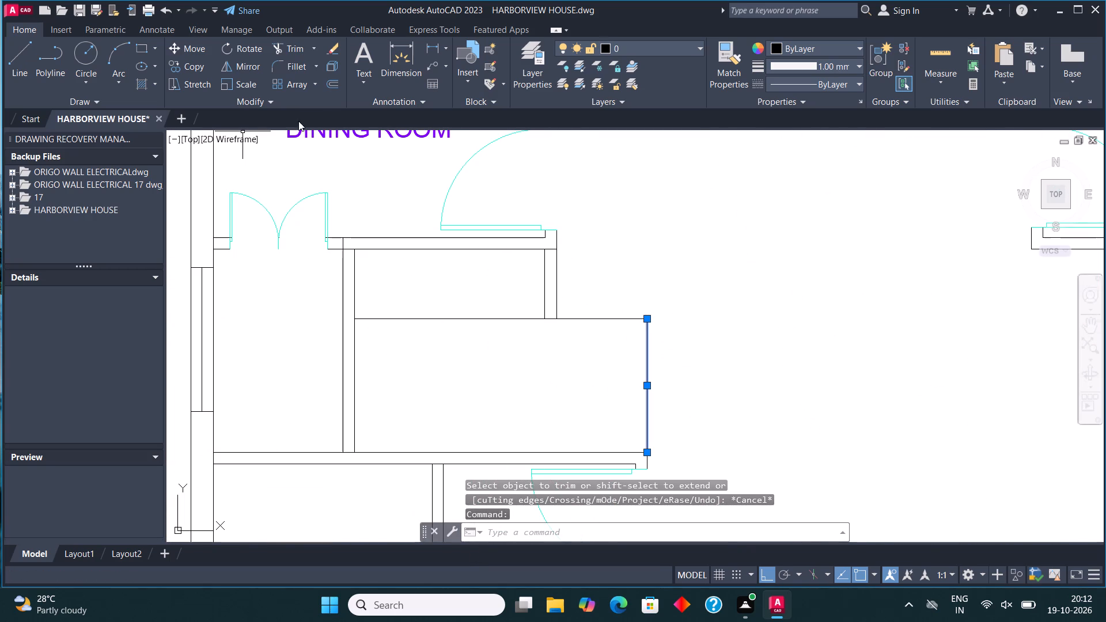
pyautogui.click(334, 82)
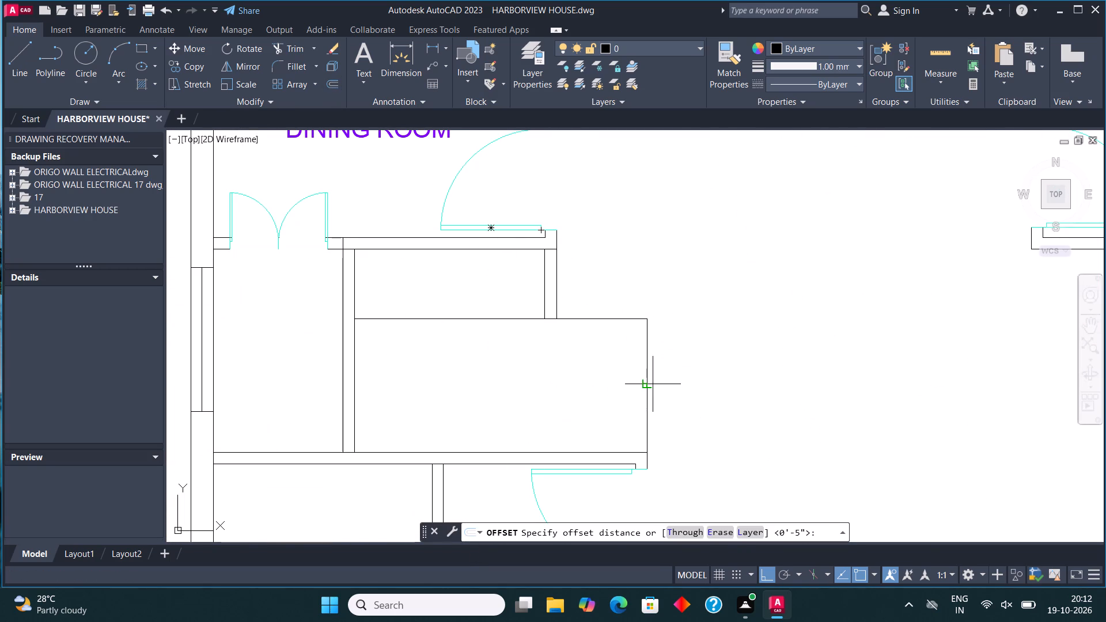
pyautogui.click(649, 384)
pyautogui.write('10"')
pyautogui.press('Return')
pyautogui.click(546, 411)
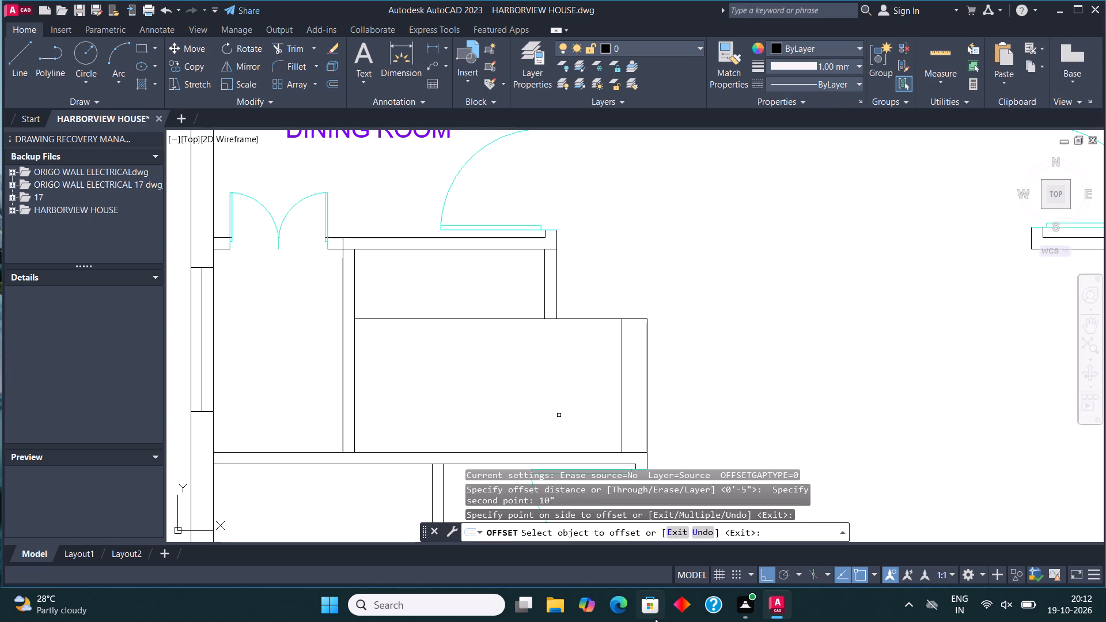
# Offset each newest tread line another 10" toward the left wall until seven more treads are added.
pyautogui.click(623, 394)
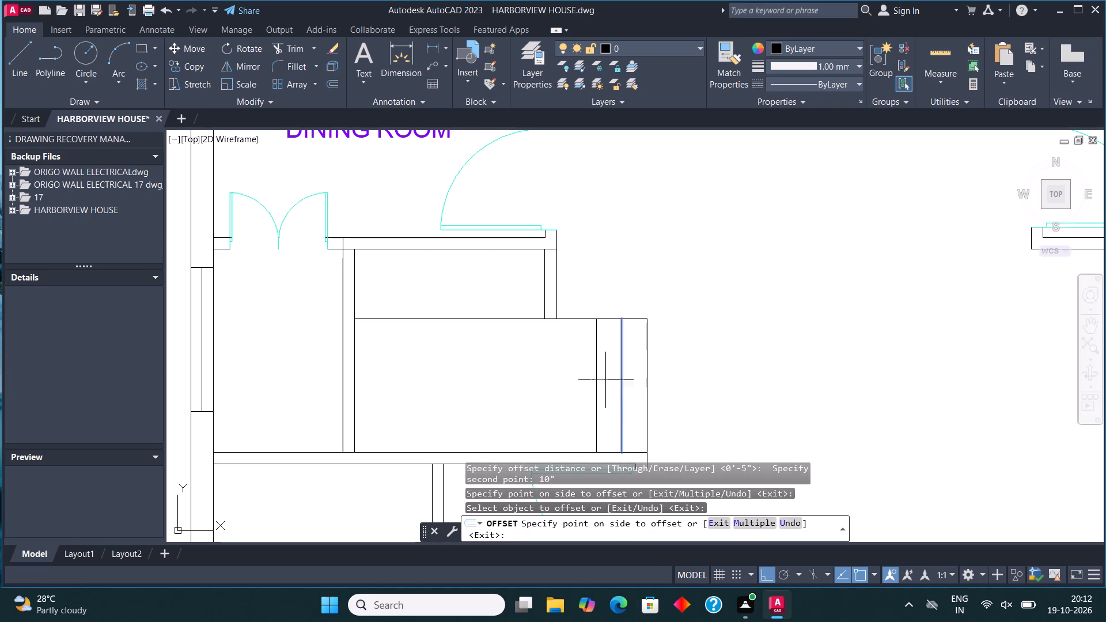
pyautogui.click(603, 375)
pyautogui.click(598, 377)
pyautogui.click(582, 354)
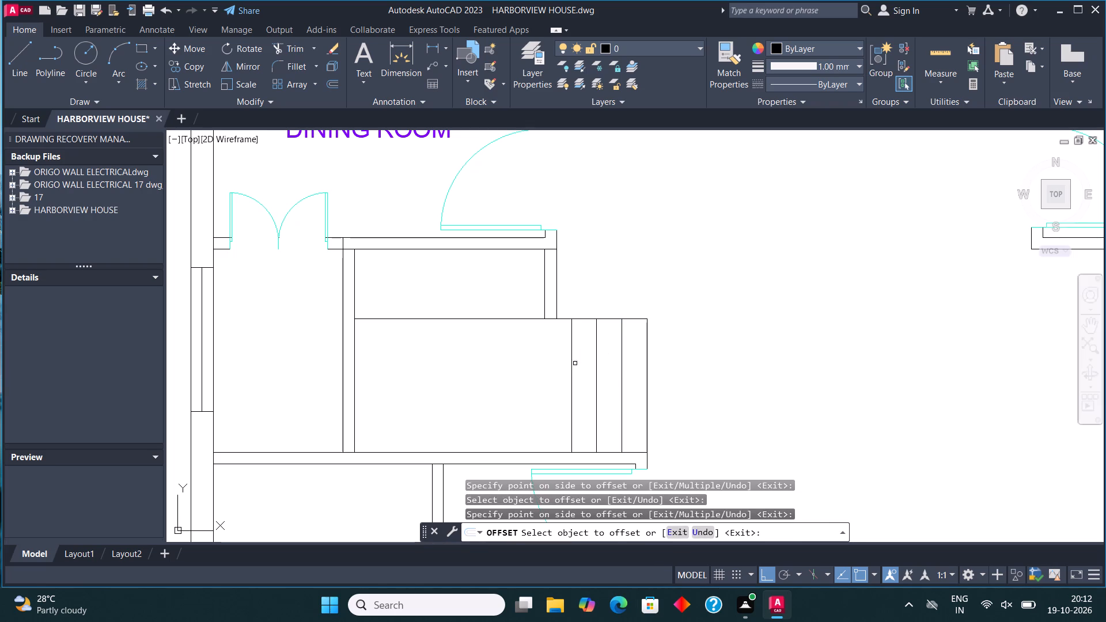
pyautogui.click(570, 386)
pyautogui.click(557, 375)
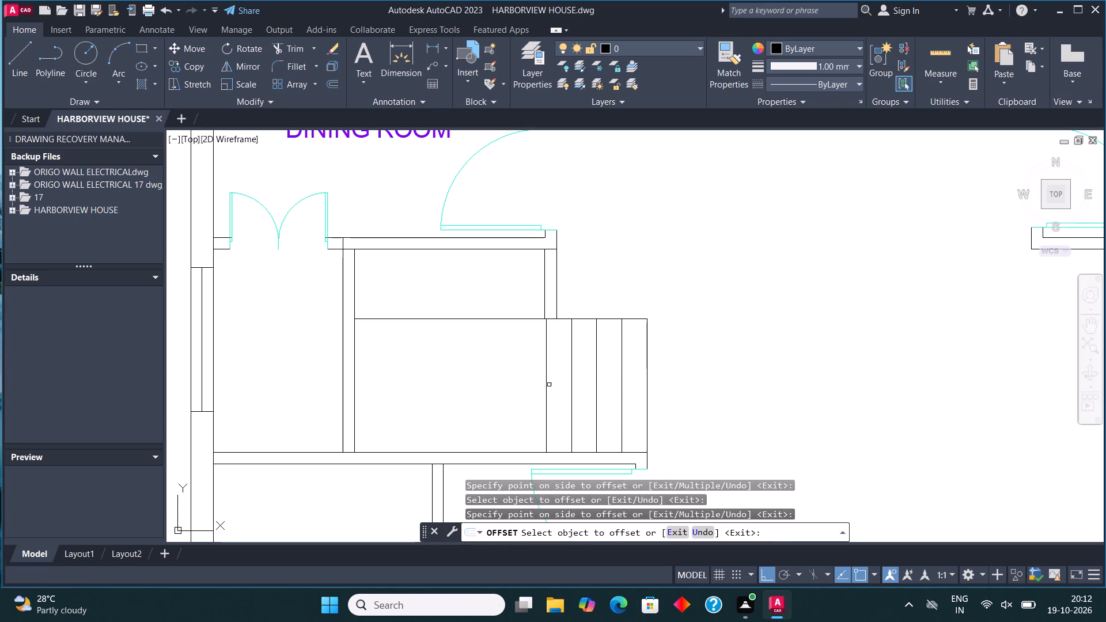
pyautogui.click(549, 386)
pyautogui.click(547, 385)
pyautogui.click(539, 383)
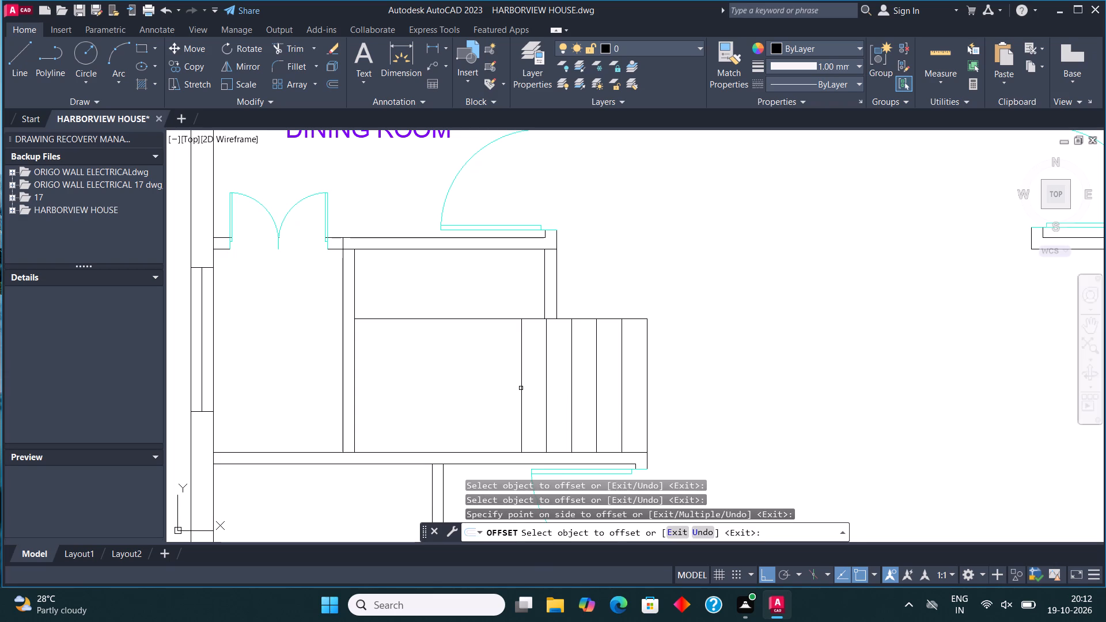
pyautogui.click(521, 388)
pyautogui.click(513, 384)
pyautogui.click(497, 387)
pyautogui.click(486, 378)
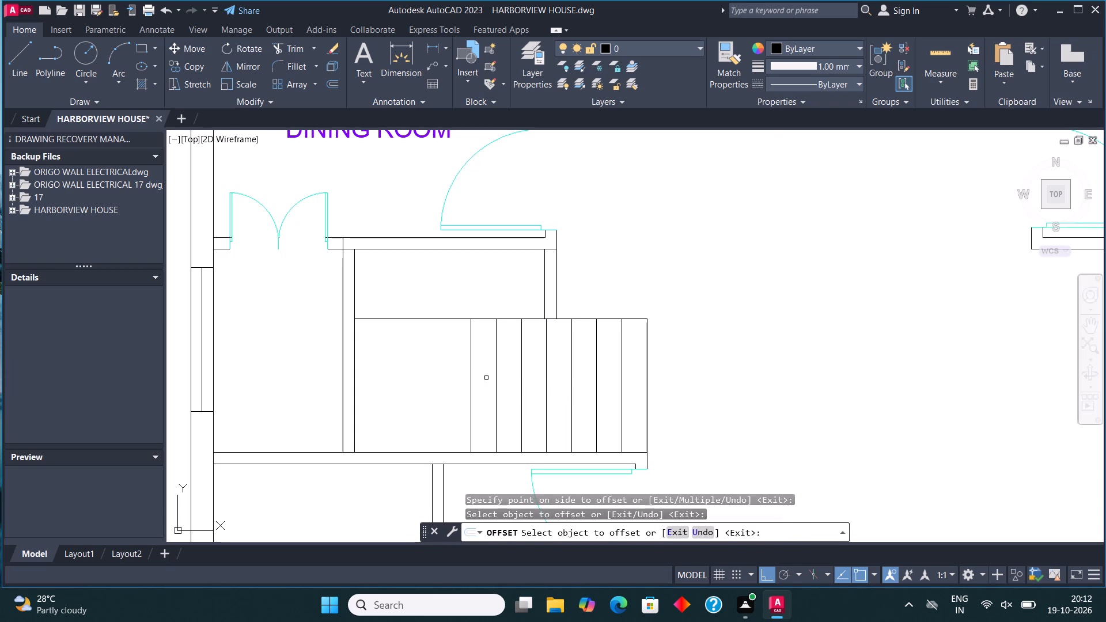
pyautogui.click(469, 401)
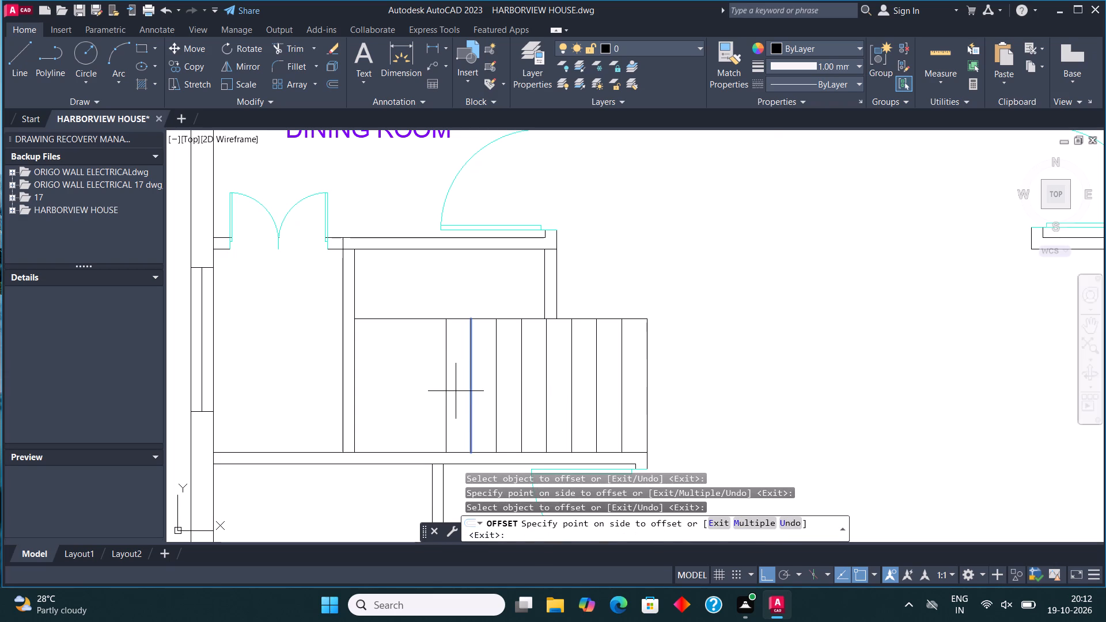
pyautogui.click(456, 391)
# Draw the stair direction line from the outer riser's midpoint to the innermost tread's midpoint, ending with a short diagonal back to the adjacent tread.
pyautogui.click(22, 60)
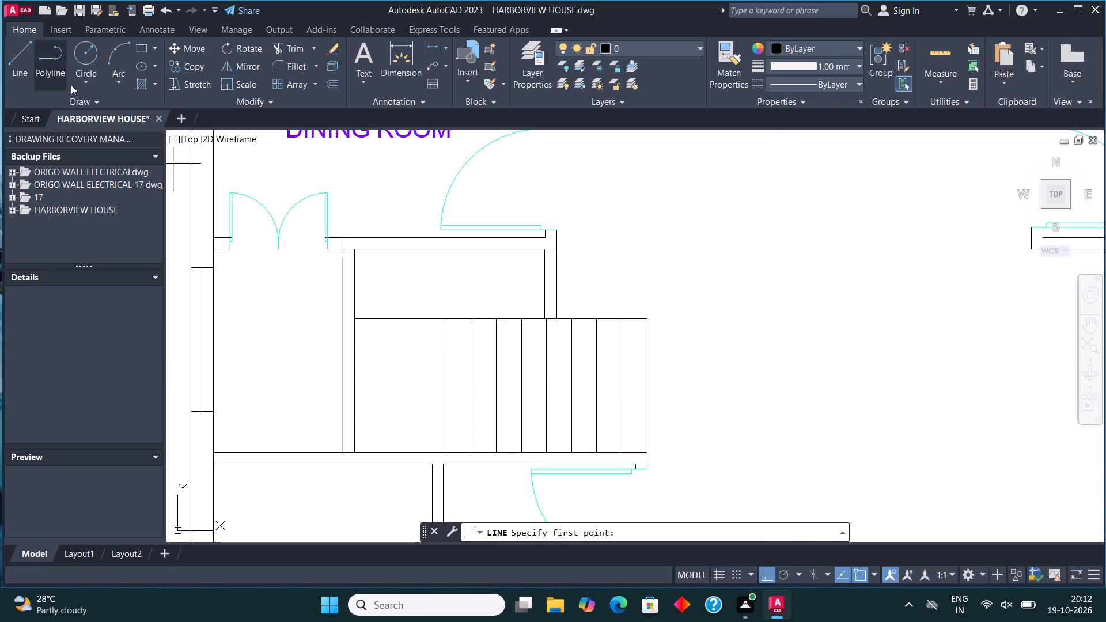
pyautogui.click(642, 384)
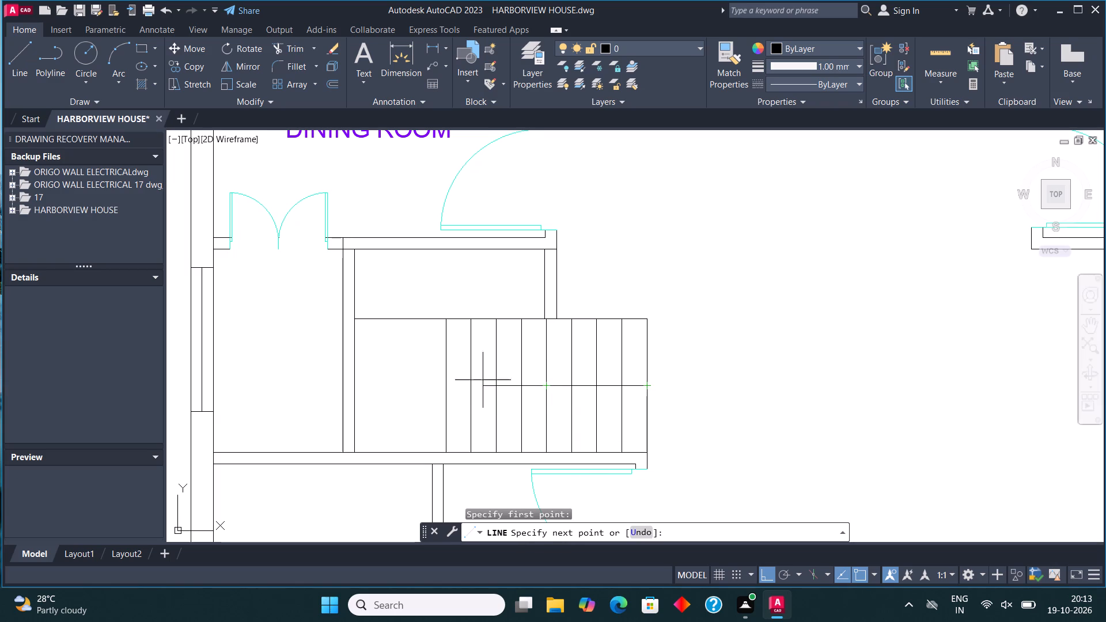
pyautogui.click(449, 386)
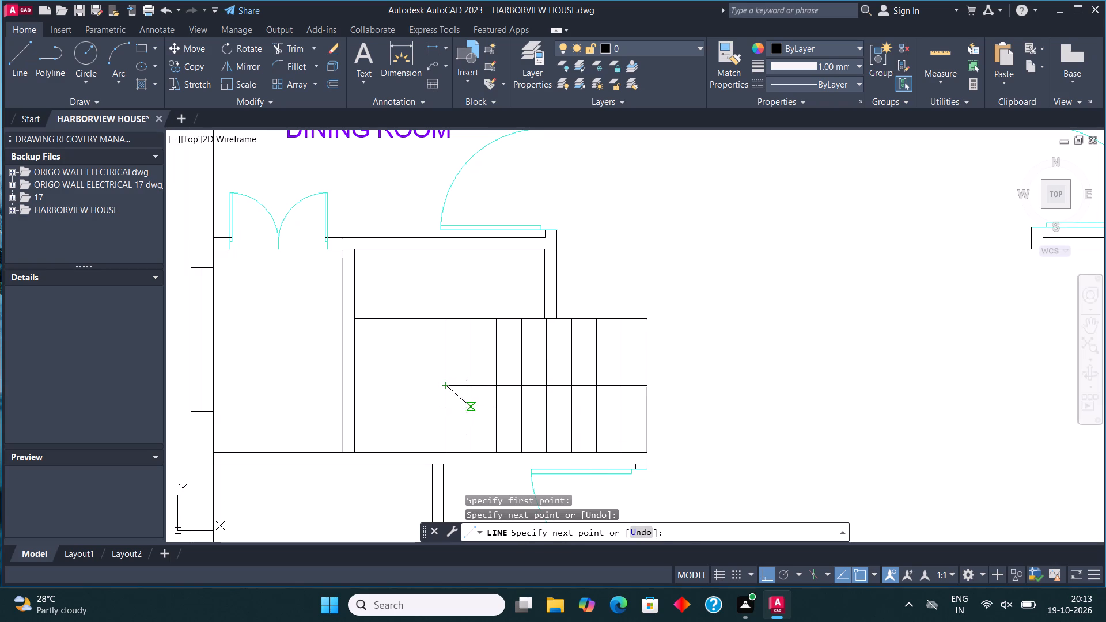
pyautogui.click(468, 407)
pyautogui.press('Escape')
# Mirror the short diagonal arrowhead line about the stair direction line, keeping the original.
pyautogui.click(467, 404)
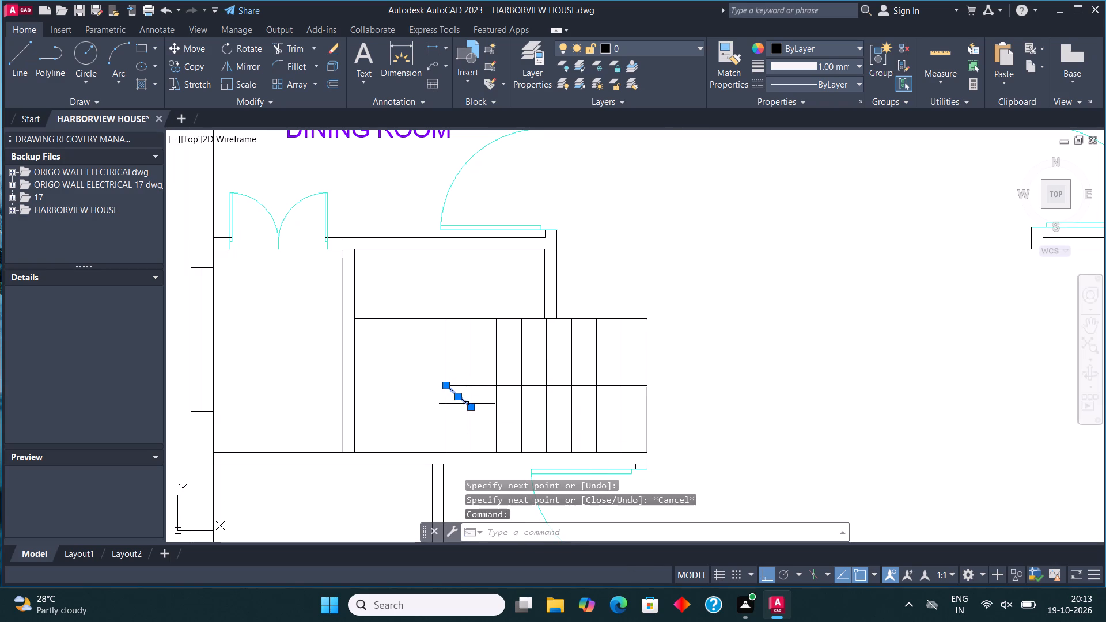
pyautogui.click(238, 62)
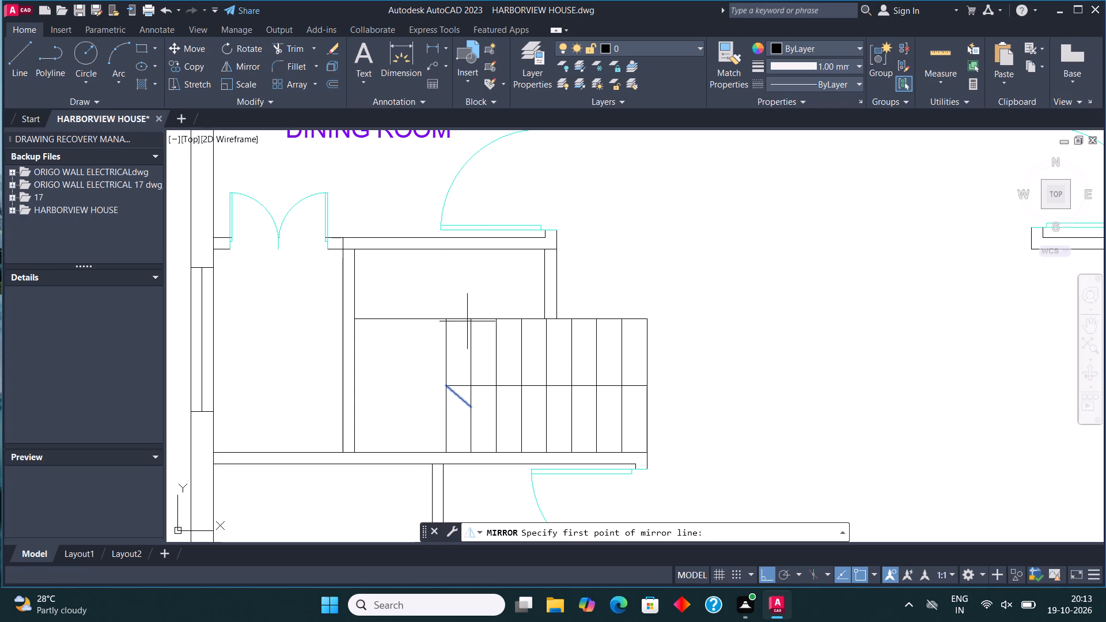
pyautogui.click(444, 389)
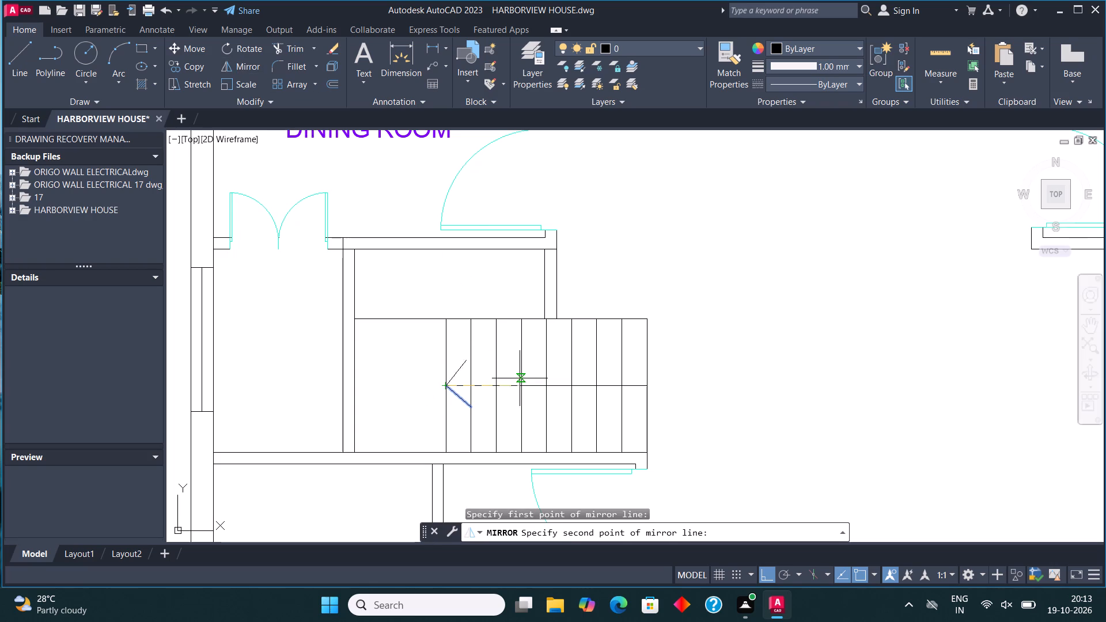
pyautogui.click(728, 400)
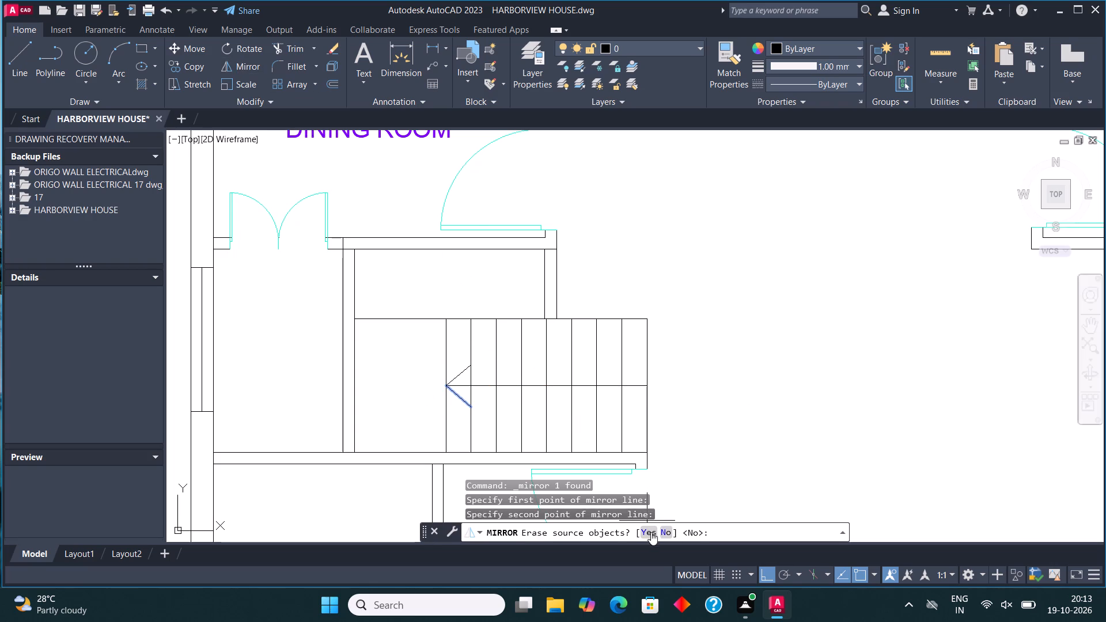
pyautogui.click(665, 530)
# Fill both halves of the stair arrowhead with a SOLID hatch.
pyautogui.press('h')
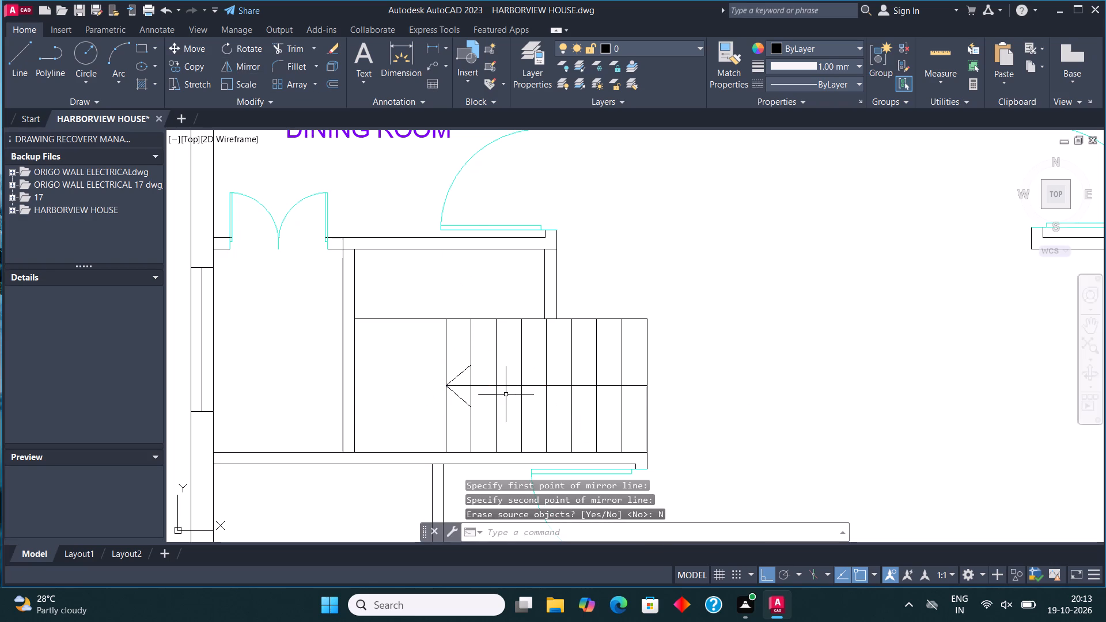
pyautogui.press('Return')
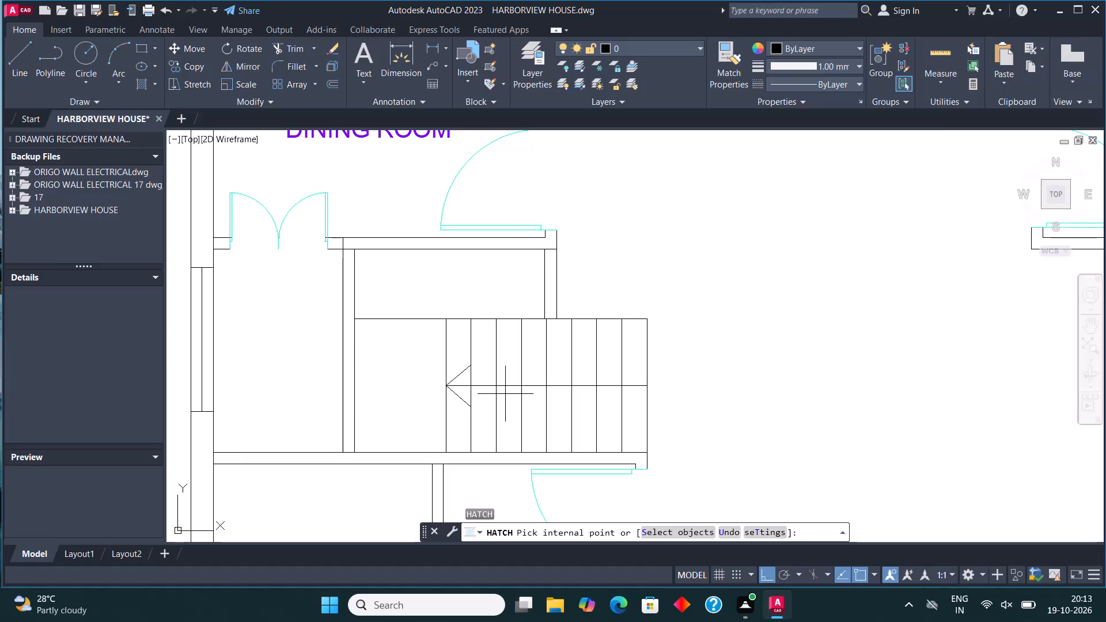
pyautogui.click(125, 71)
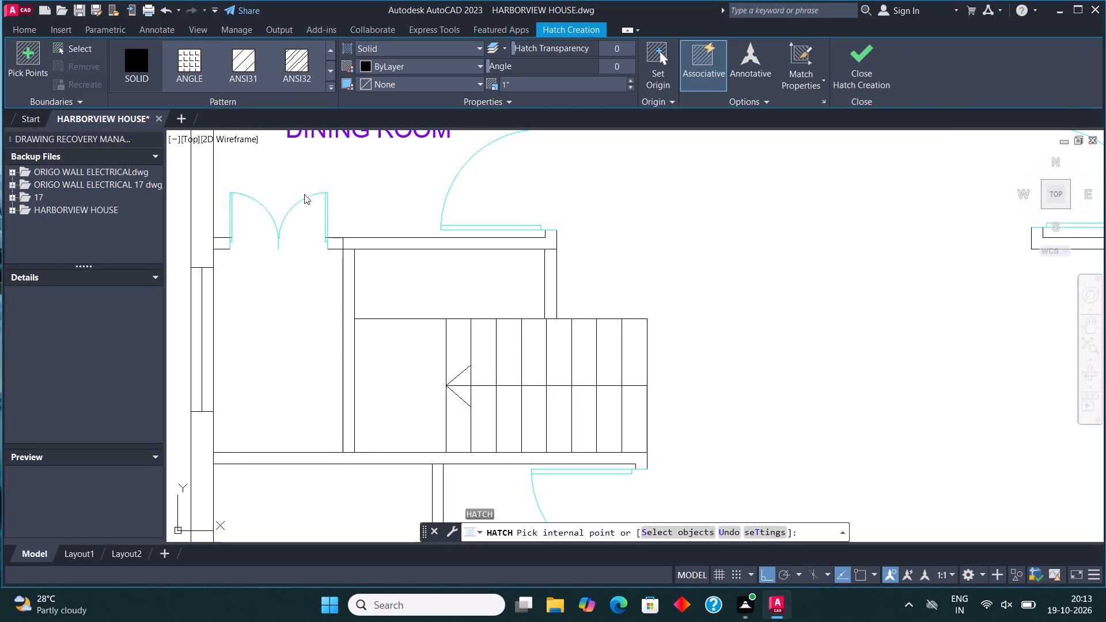
pyautogui.click(461, 374)
pyautogui.click(463, 397)
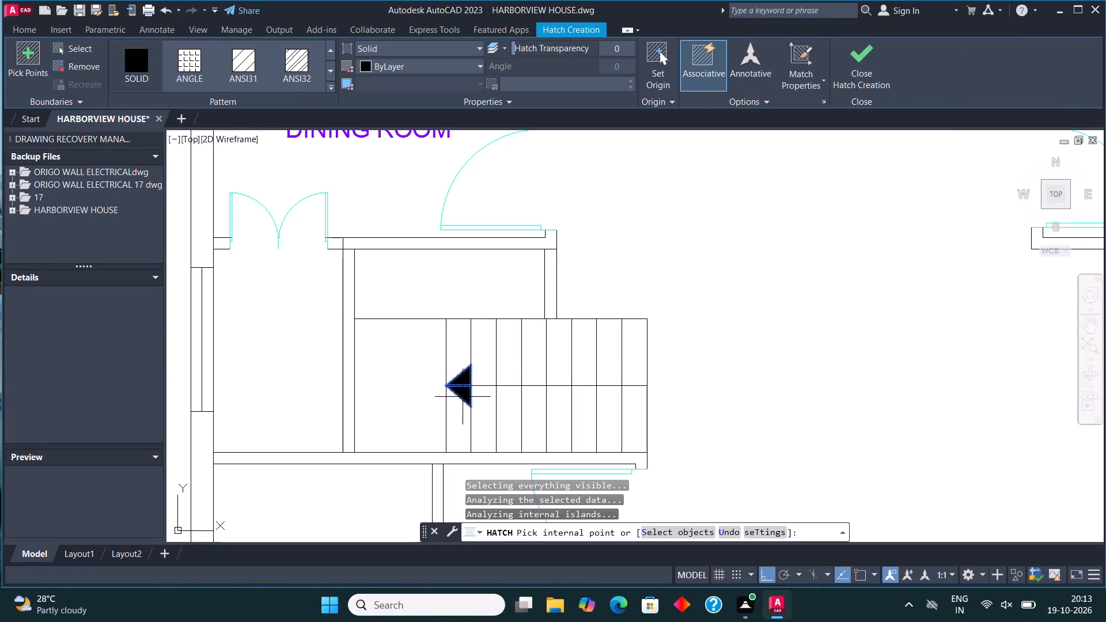
pyautogui.click(856, 61)
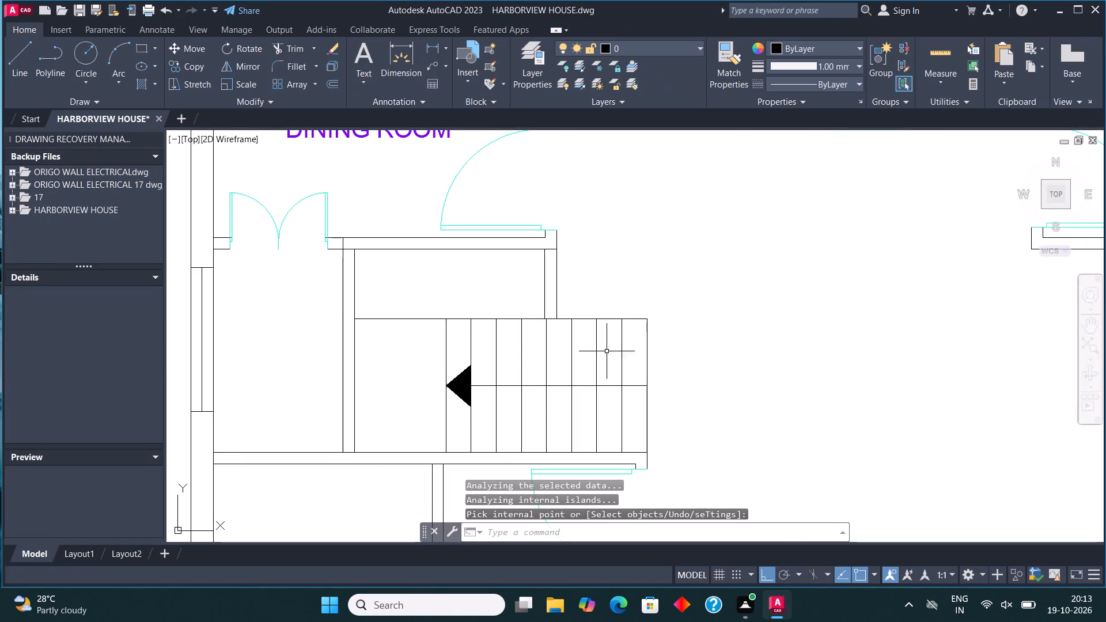
# With Ortho off, copy the upper-left bedroom's DINING ROOM label into the hall beside the stairs and into the lower-left bedroom.
pyautogui.scroll(-2, 571, 462)
pyautogui.scroll(1, 614, 437)
pyautogui.moveTo(604, 429); pyautogui.dragTo(597, 387, button='middle')
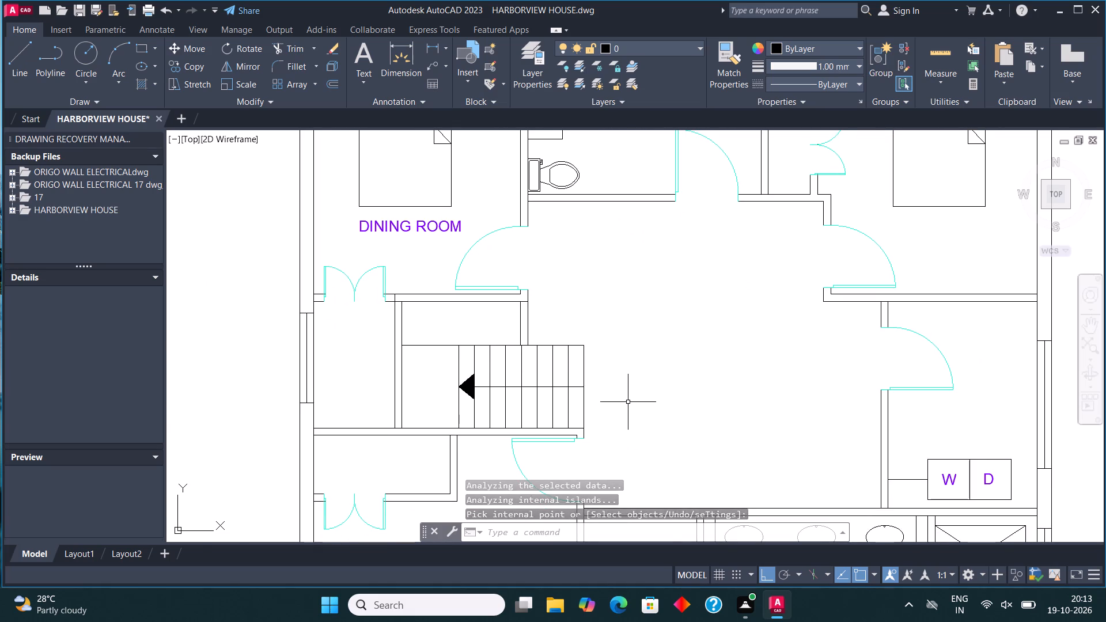
pyautogui.scroll(-1, 629, 404)
pyautogui.moveTo(628, 409); pyautogui.dragTo(570, 409, button='middle')
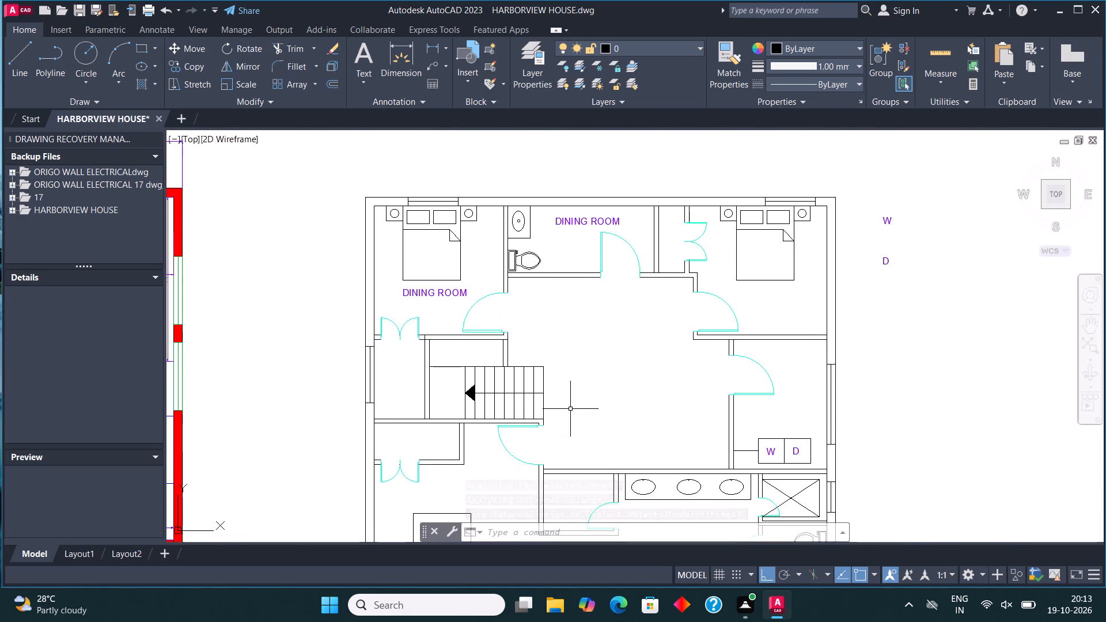
pyautogui.click(449, 293)
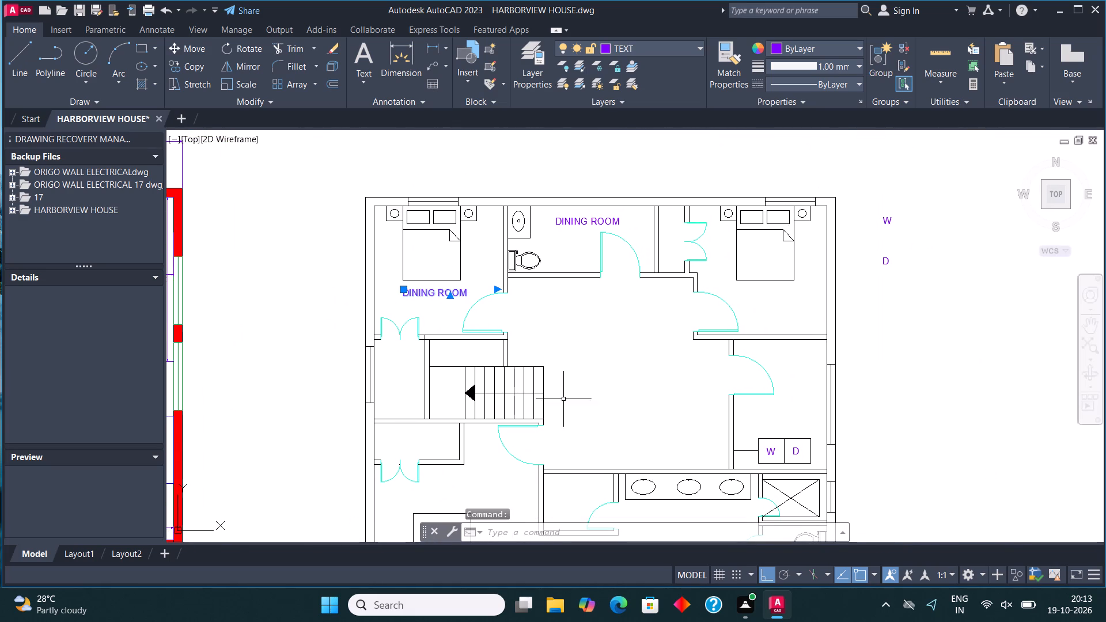
pyautogui.click(200, 71)
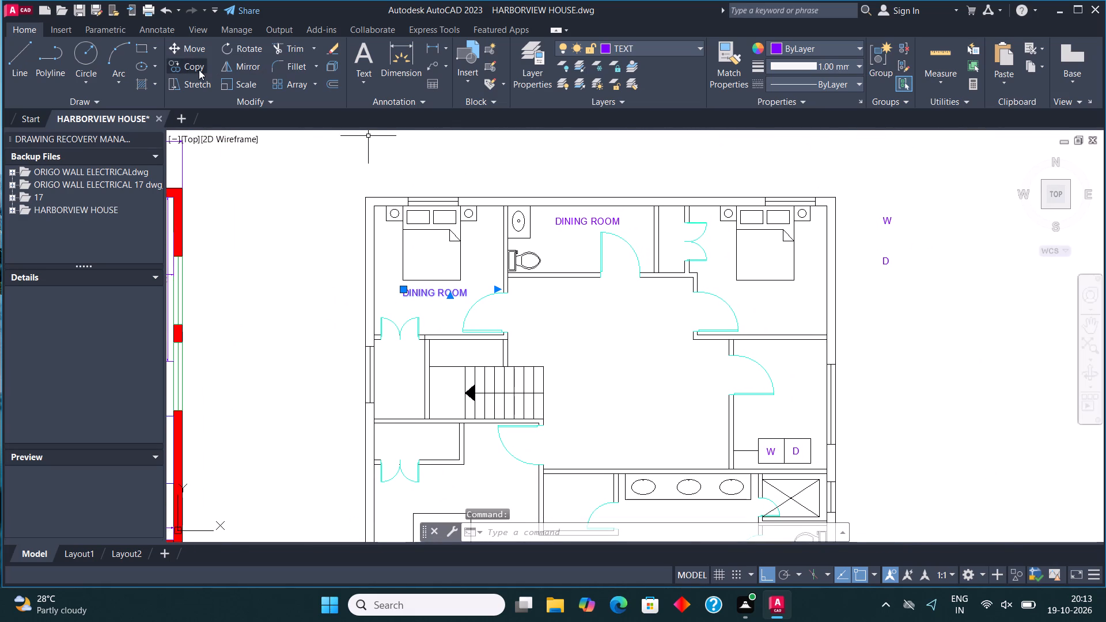
pyautogui.click(438, 289)
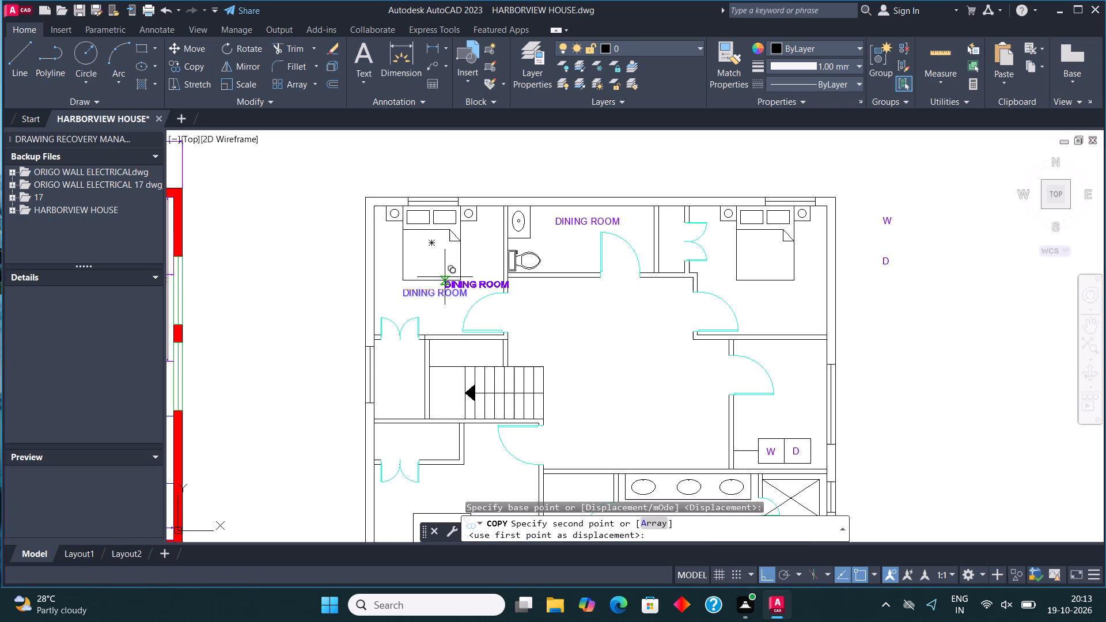
pyautogui.press('F8')
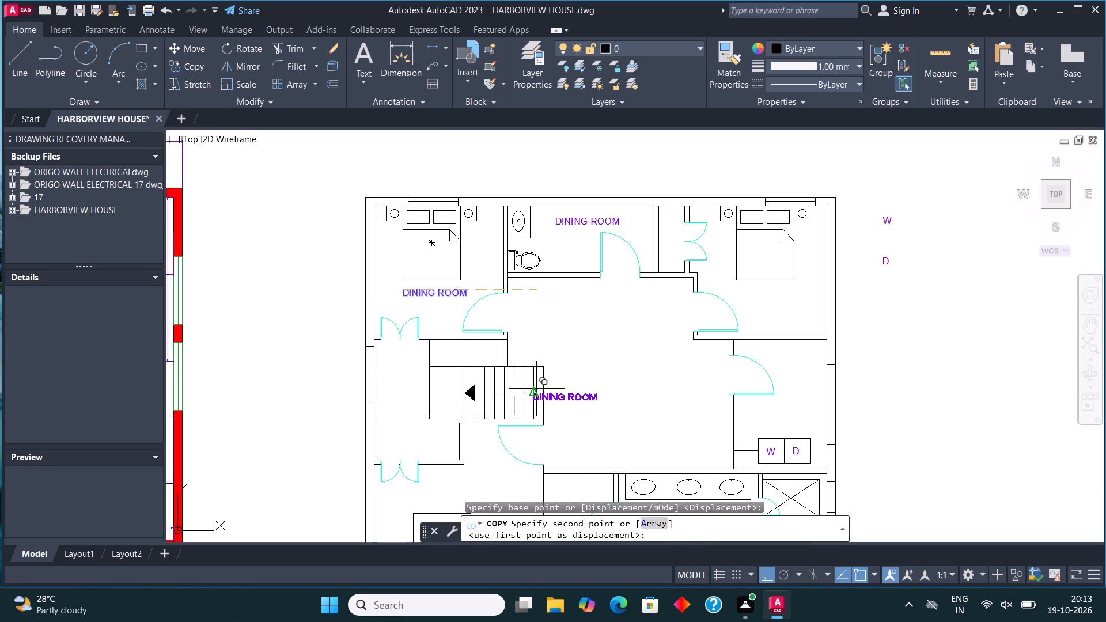
pyautogui.scroll(3, 551, 400)
pyautogui.click(541, 367)
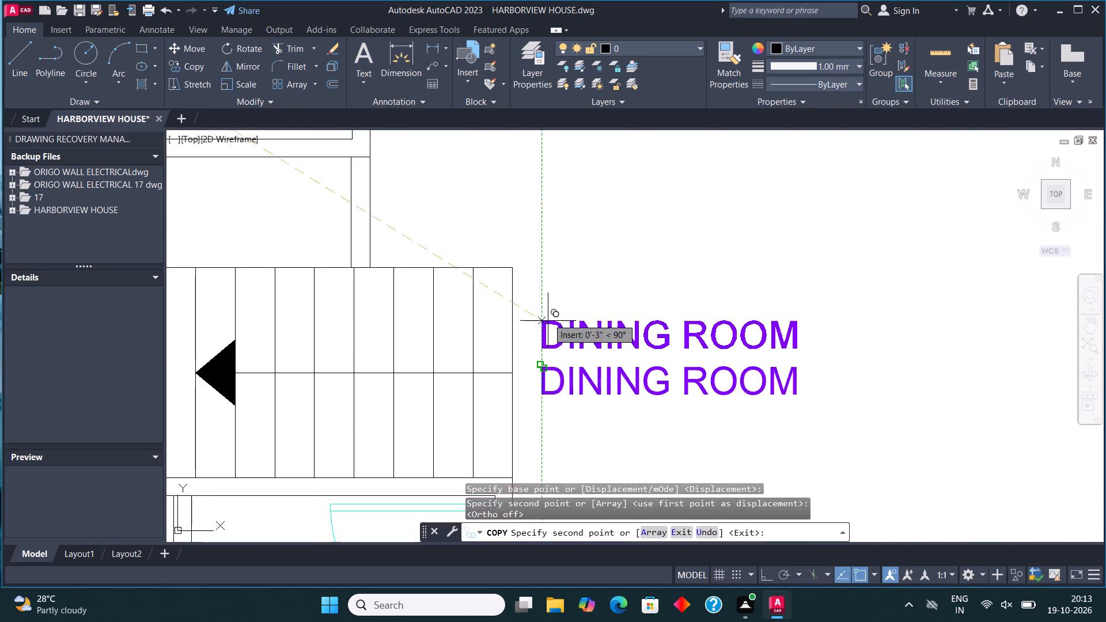
pyautogui.scroll(-5, 552, 304)
pyautogui.scroll(4, 513, 344)
pyautogui.click(470, 369)
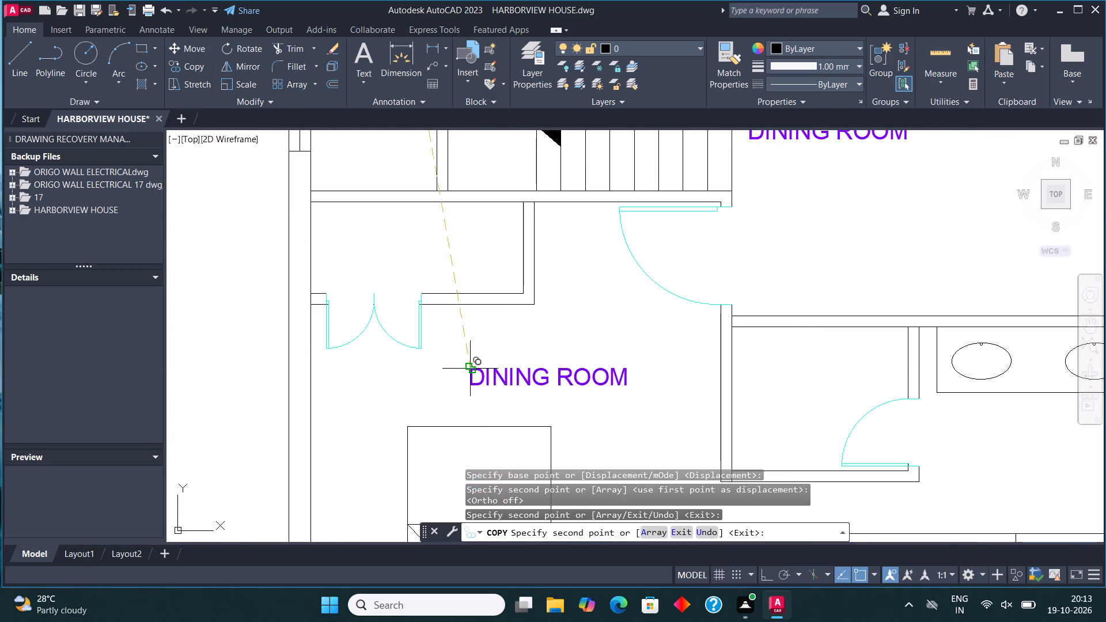
# Place further DINING ROOM label copies in the small room beside the lower-left bedroom, the three-basin bathroom, the washer-dryer room and the upper-right bedroom.
pyautogui.scroll(-2, 469, 403)
pyautogui.scroll(2, 579, 389)
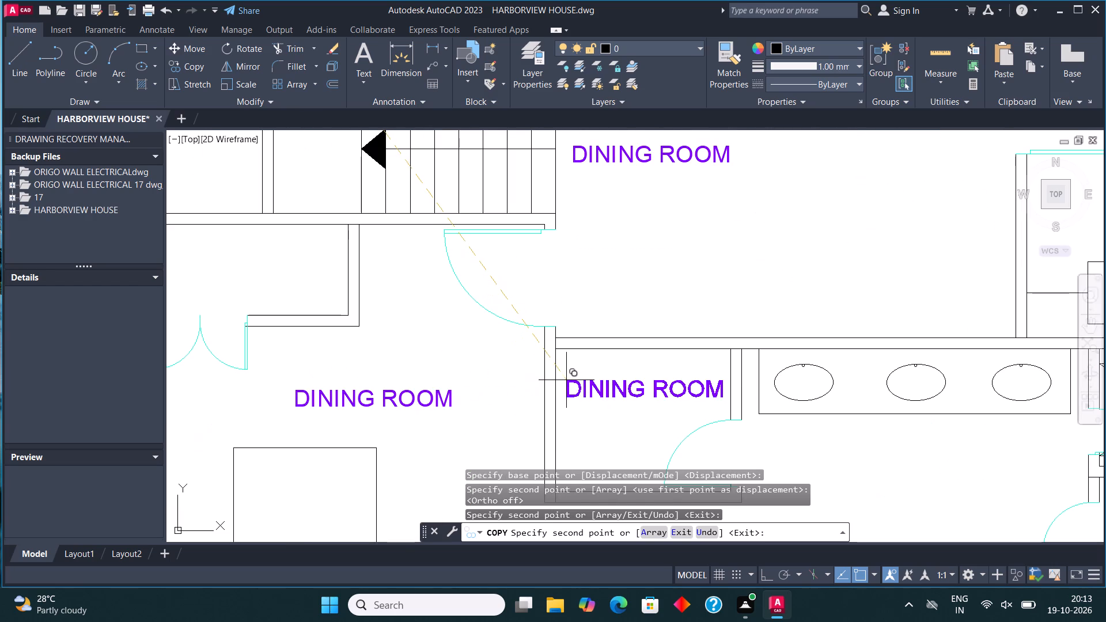
pyautogui.click(566, 380)
pyautogui.scroll(-4, 495, 344)
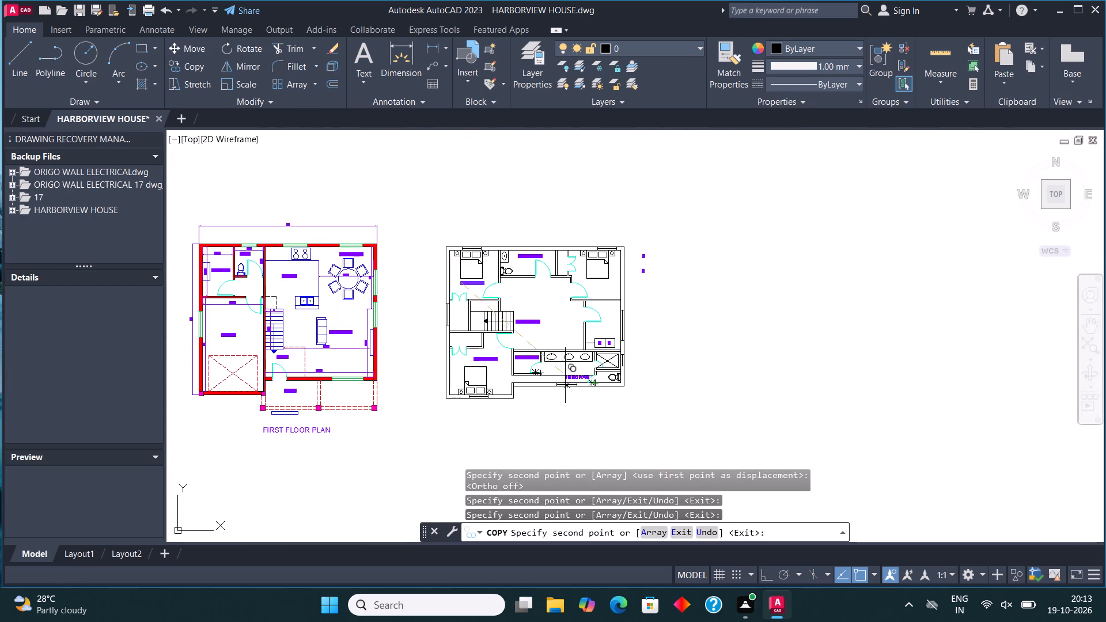
pyautogui.scroll(4, 561, 376)
pyautogui.click(536, 342)
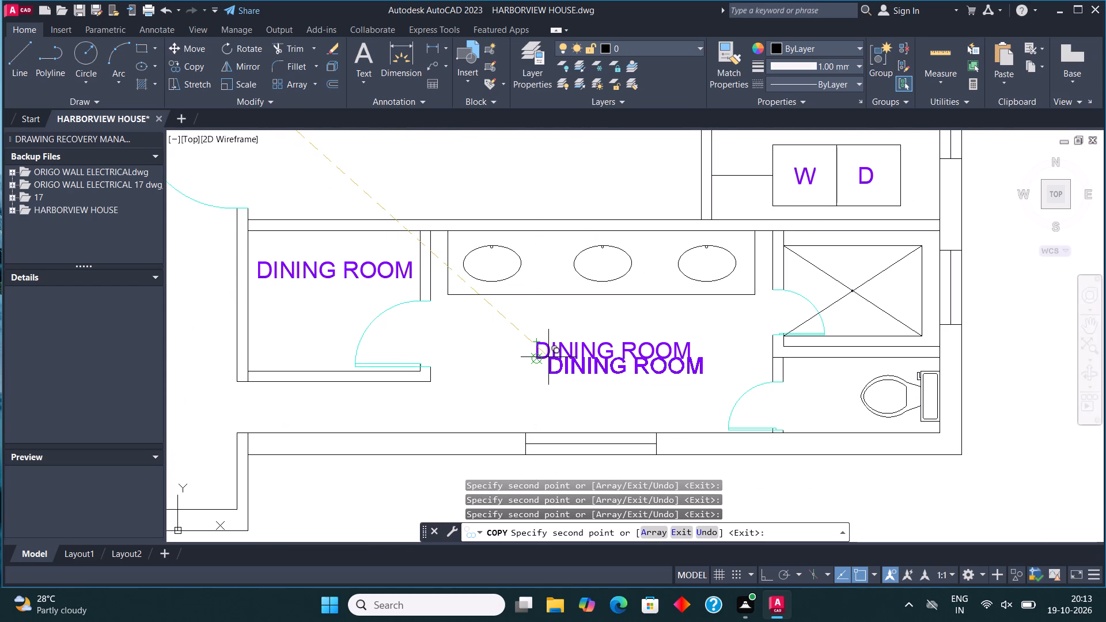
pyautogui.scroll(-2, 563, 404)
pyautogui.scroll(3, 614, 265)
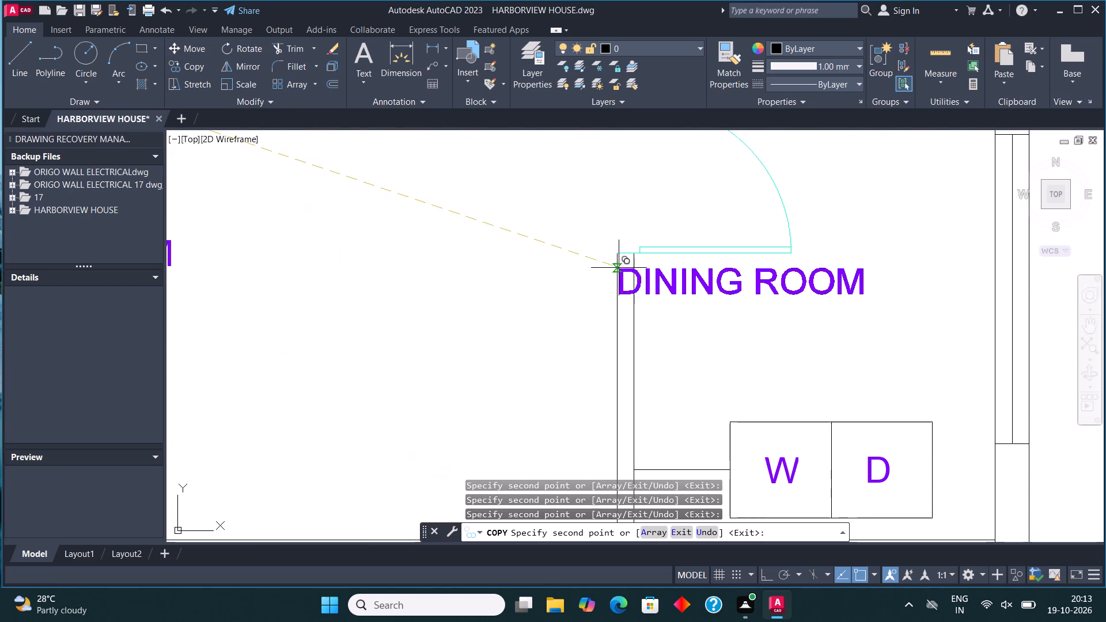
pyautogui.click(678, 291)
pyautogui.scroll(-4, 666, 410)
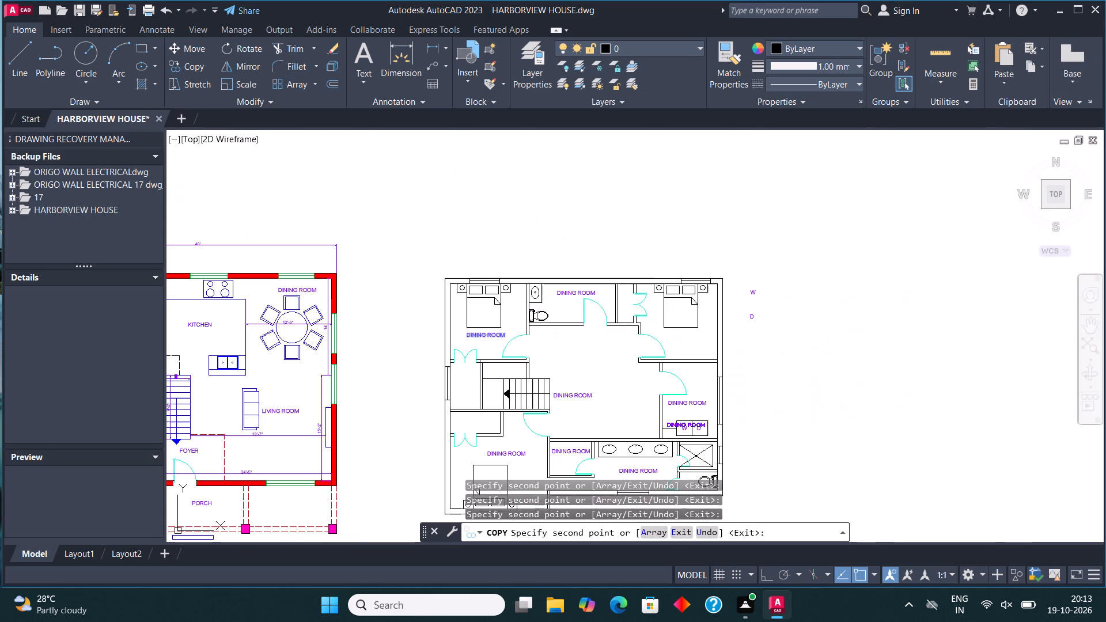
pyautogui.scroll(3, 661, 323)
pyautogui.click(680, 364)
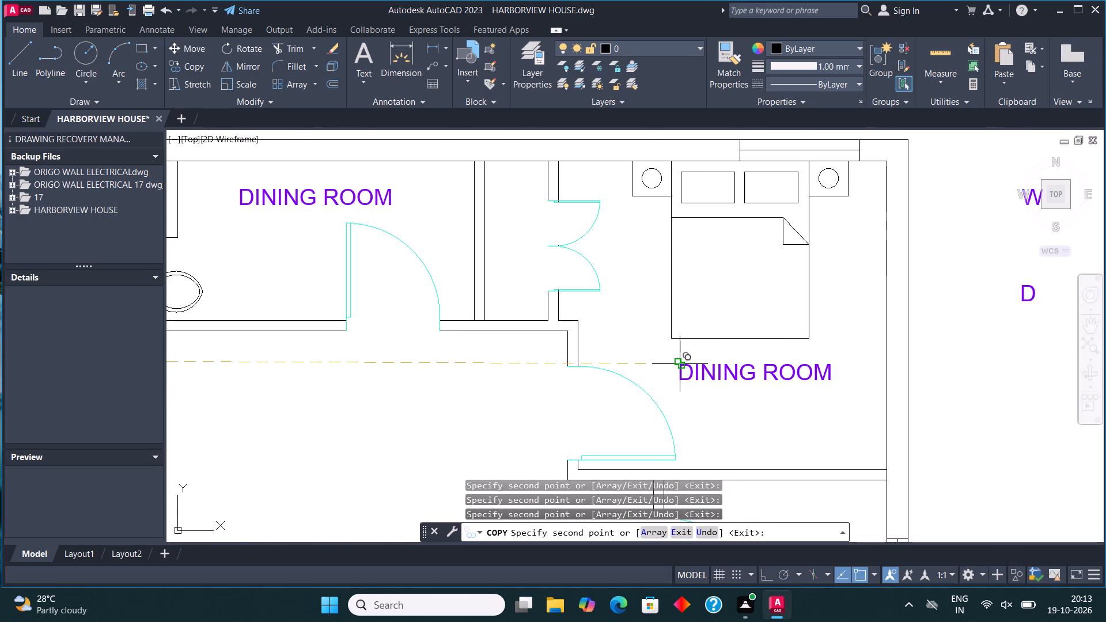
pyautogui.scroll(-2, 659, 410)
pyautogui.moveTo(590, 374); pyautogui.dragTo(630, 328, button='middle')
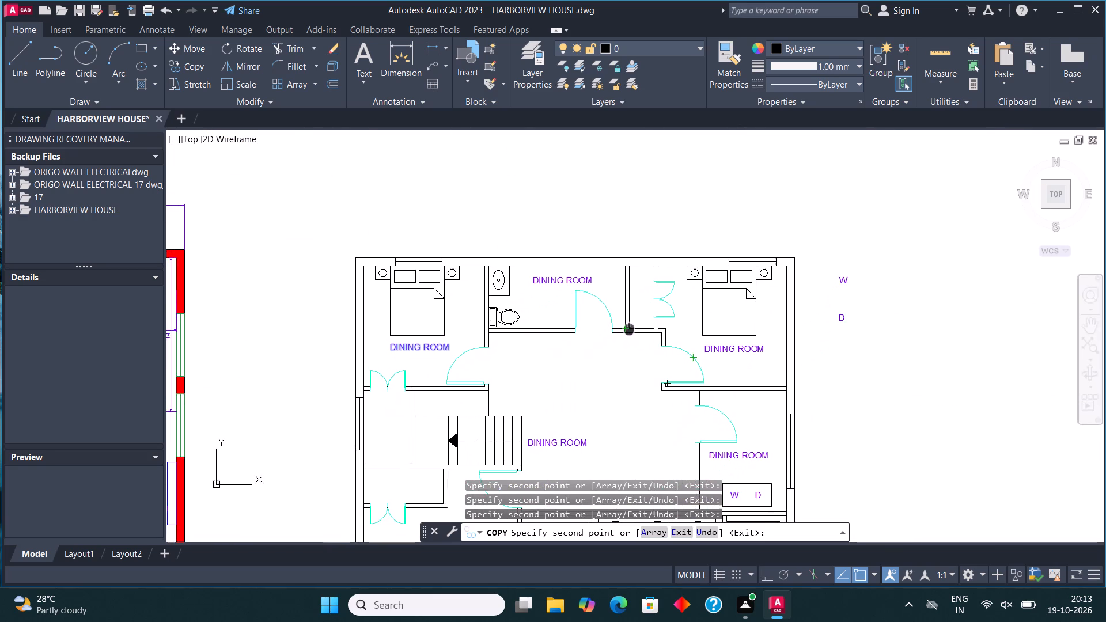
pyautogui.moveTo(630, 328); pyautogui.dragTo(632, 327, button='middle')
pyautogui.scroll(1, 428, 347)
pyautogui.press('Escape')
# Replace the upper-left bedroom's DINING ROOM label text with BEDROOM 3.
pyautogui.scroll(3, 416, 345)
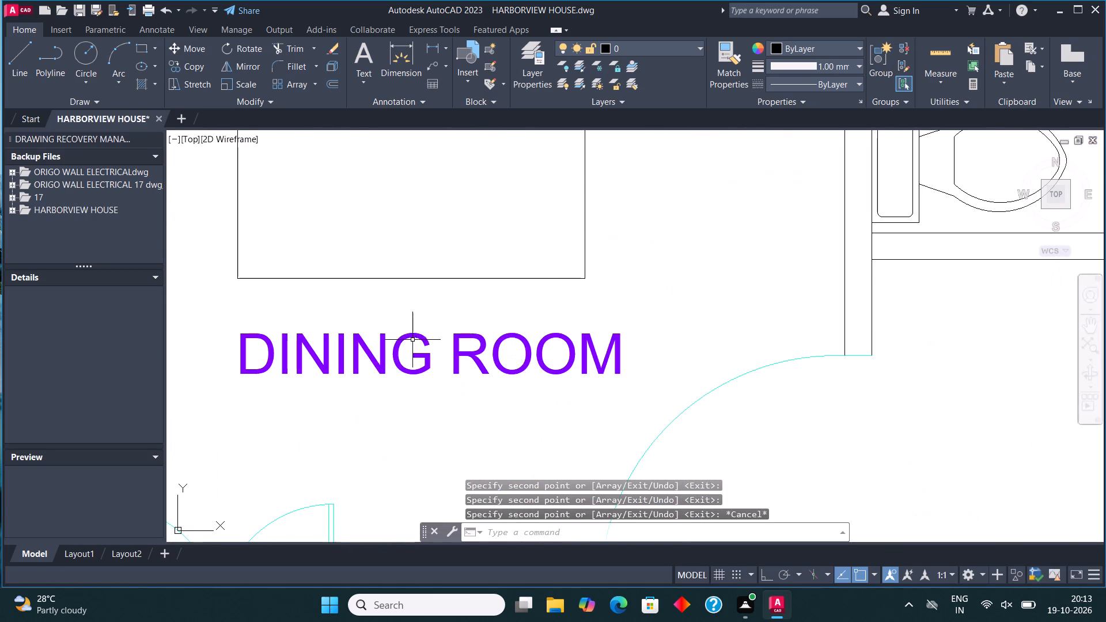
pyautogui.click(412, 333)
pyautogui.rightClick(406, 344)
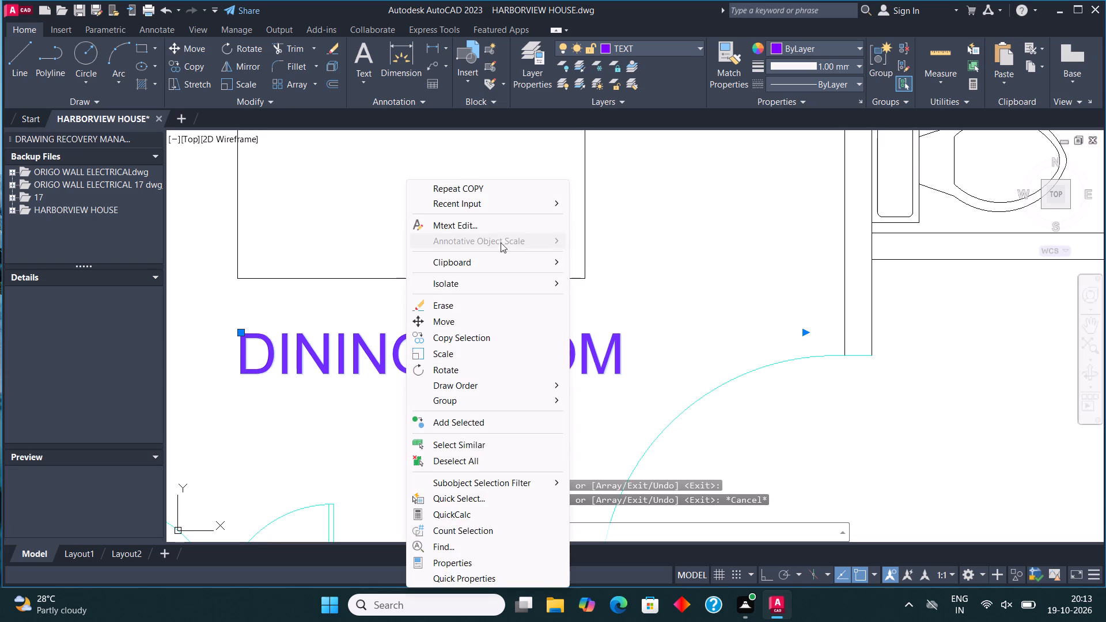
pyautogui.click(499, 217)
pyautogui.click(643, 366)
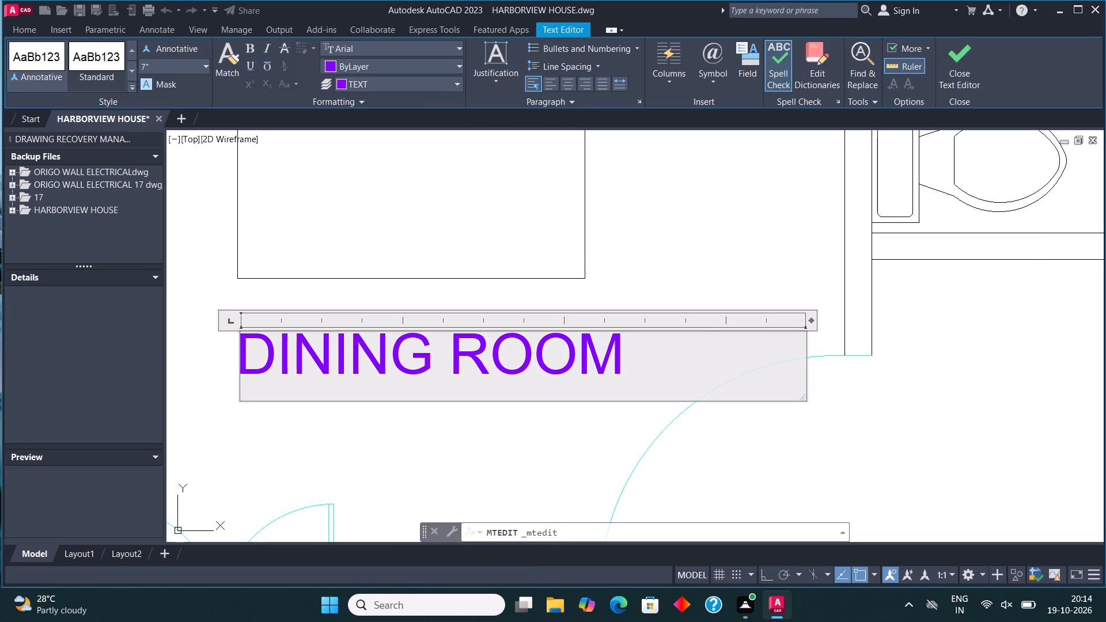
pyautogui.press('BackSpace')
pyautogui.press('BackSpace')
pyautogui.press('BackSpace')
pyautogui.press('BackSpace')
pyautogui.press('BackSpace')
pyautogui.press('BackSpace')
pyautogui.press('BackSpace')
pyautogui.press('BackSpace')
pyautogui.press('BackSpace')
pyautogui.press('BackSpace')
pyautogui.press('BackSpace')
pyautogui.press('BackSpace')
pyautogui.press('BackSpace')
pyautogui.press('BackSpace')
pyautogui.press('BackSpace')
pyautogui.press('BackSpace')
pyautogui.press('BackSpace')
pyautogui.press('BackSpace')
pyautogui.press('BackSpace')
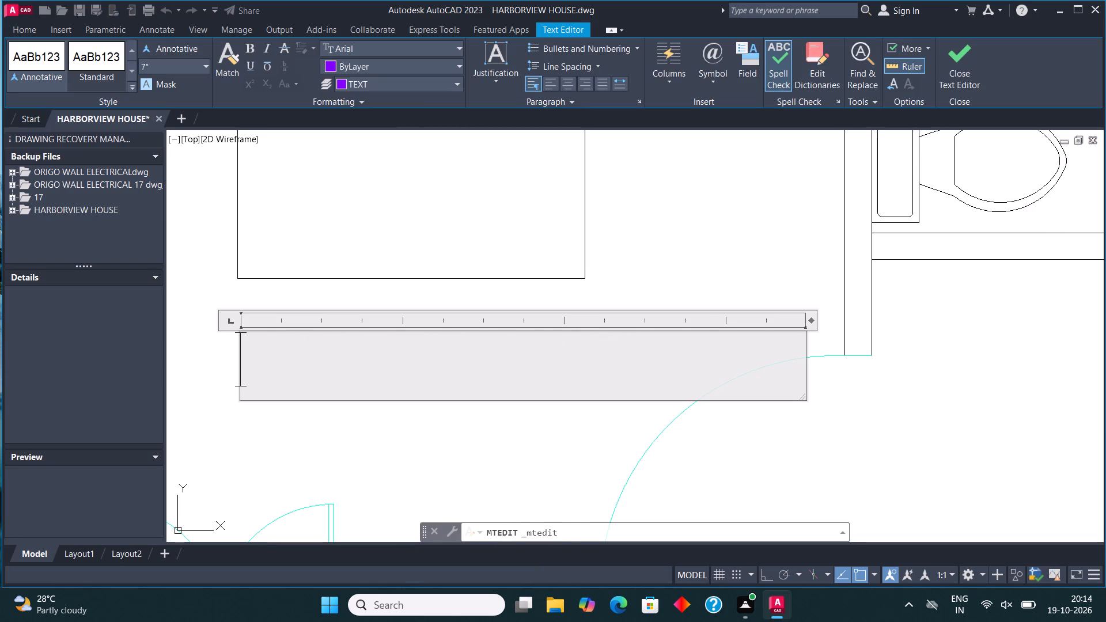
pyautogui.write('BEDROOM 3')
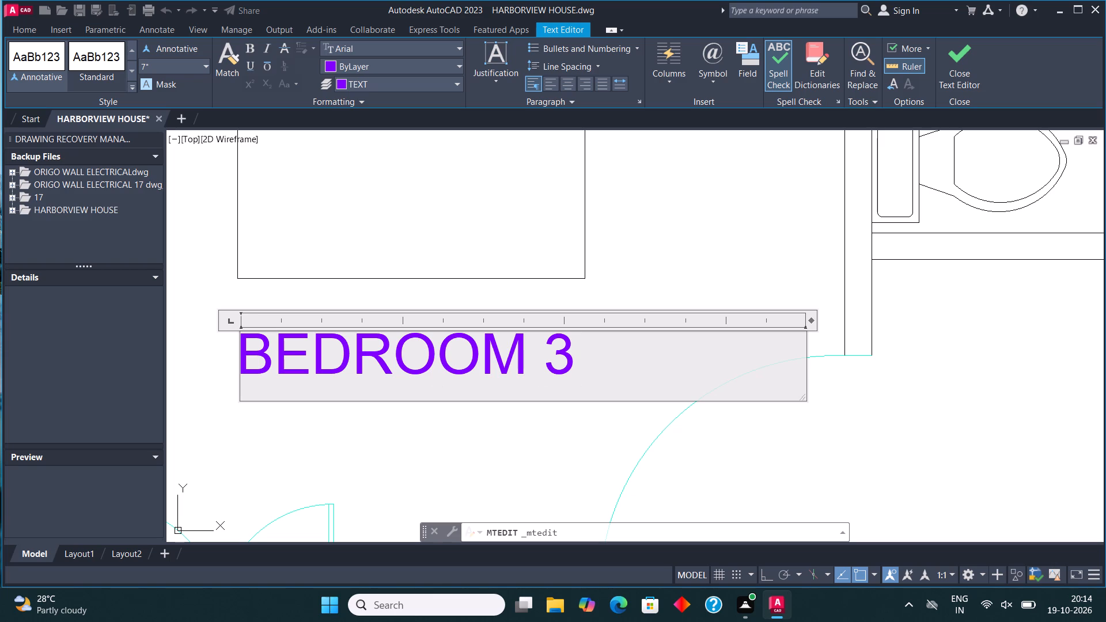
pyautogui.click(948, 61)
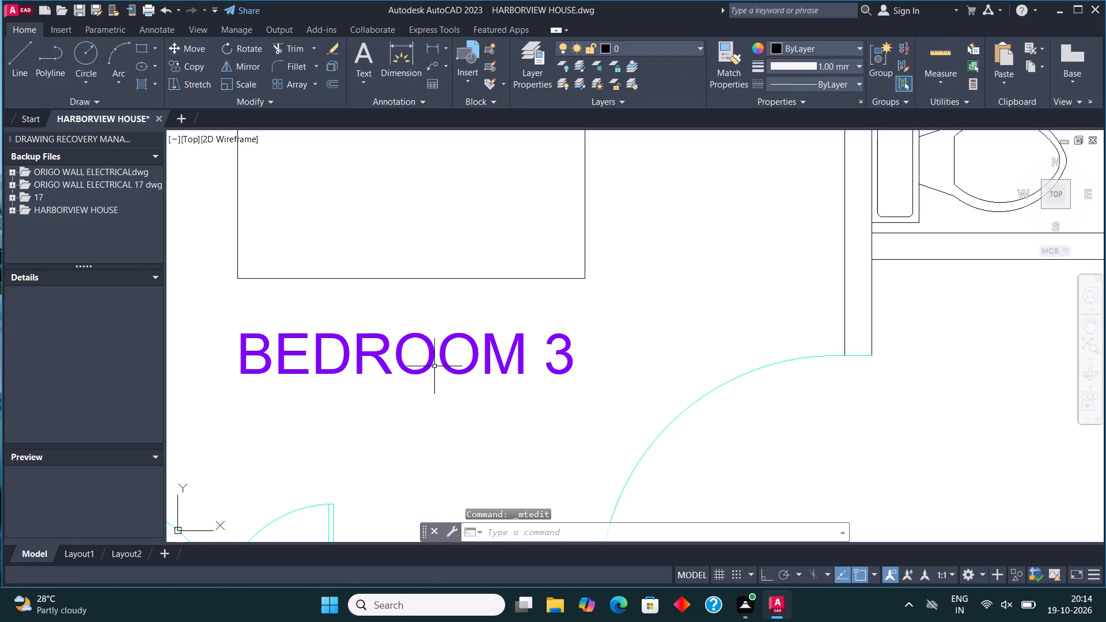
# Replace the DINING ROOM label text in the upper middle bathroom with BATH 2.
pyautogui.scroll(-3, 410, 363)
pyautogui.scroll(2, 622, 218)
pyautogui.click(627, 300)
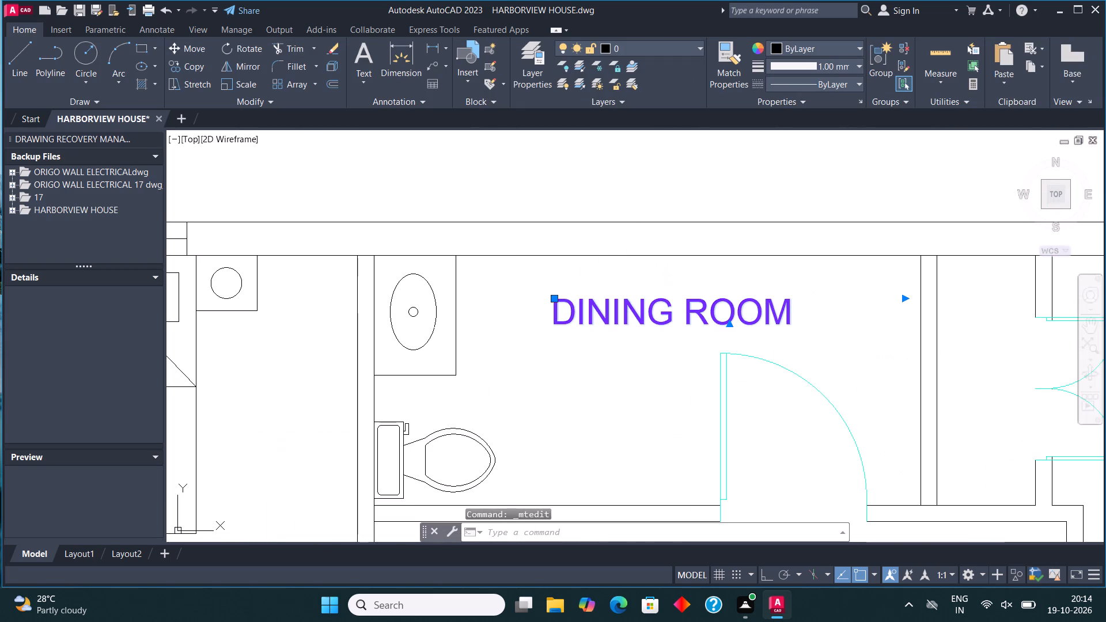
pyautogui.rightClick(627, 301)
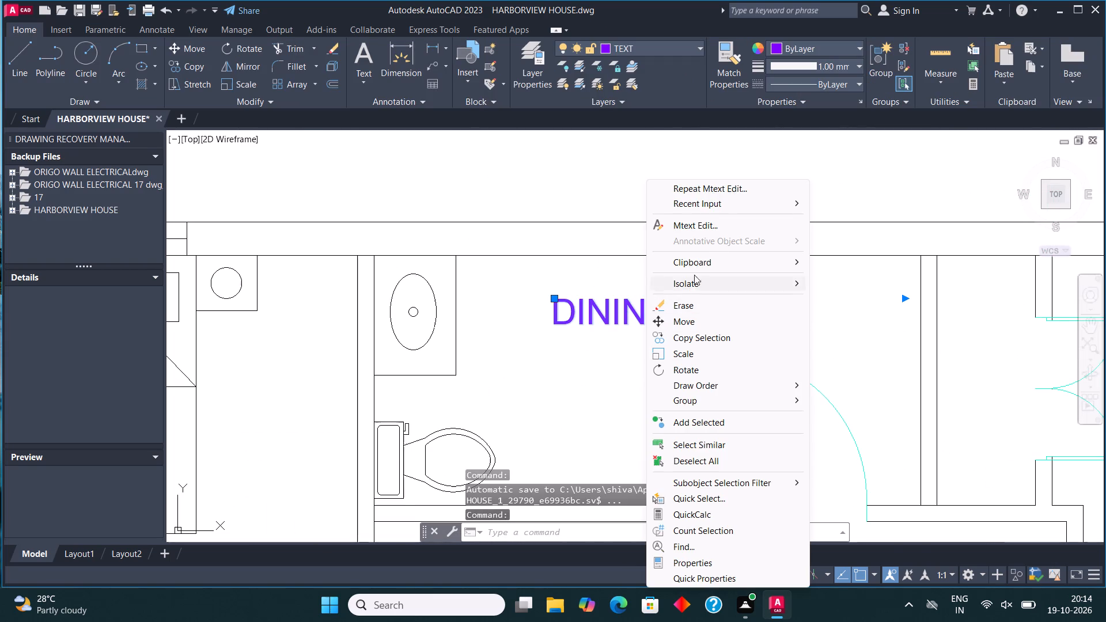
pyautogui.click(719, 227)
pyautogui.click(790, 312)
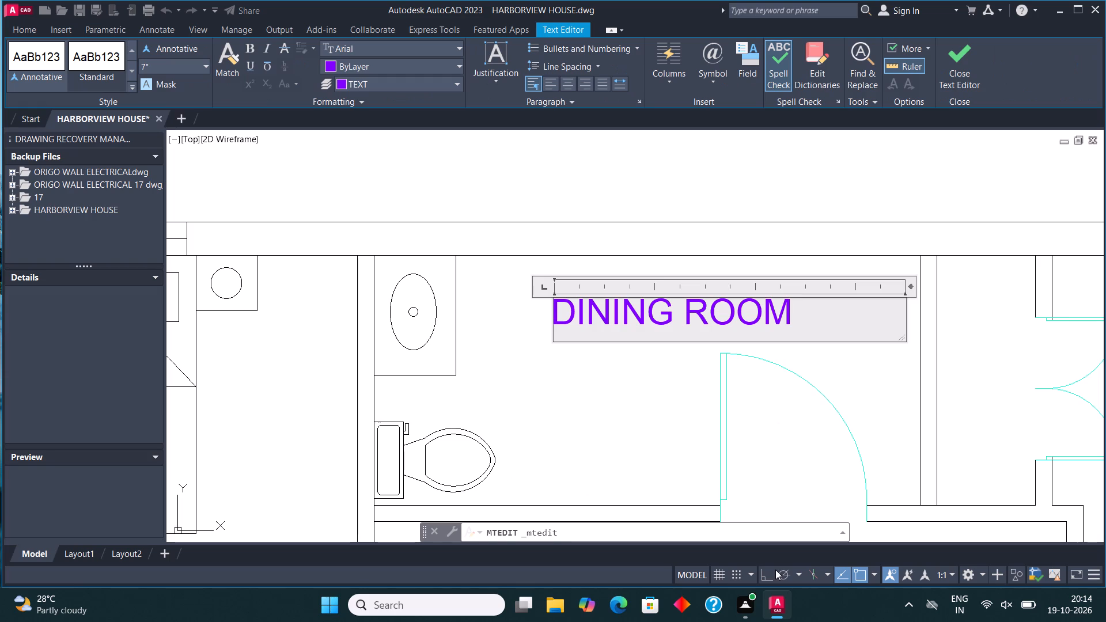
pyautogui.press('BackSpace')
pyautogui.press('BackSpace')
pyautogui.press('BackSpace')
pyautogui.press('BackSpace')
pyautogui.press('BackSpace')
pyautogui.press('BackSpace')
pyautogui.press('BackSpace')
pyautogui.press('BackSpace')
pyautogui.press('BackSpace')
pyautogui.press('BackSpace')
pyautogui.press('BackSpace')
pyautogui.press('BackSpace')
pyautogui.press('BackSpace')
pyautogui.press('BackSpace')
pyautogui.press('BackSpace')
pyautogui.press('BackSpace')
pyautogui.press('BackSpace')
pyautogui.press('BackSpace')
pyautogui.press('BackSpace')
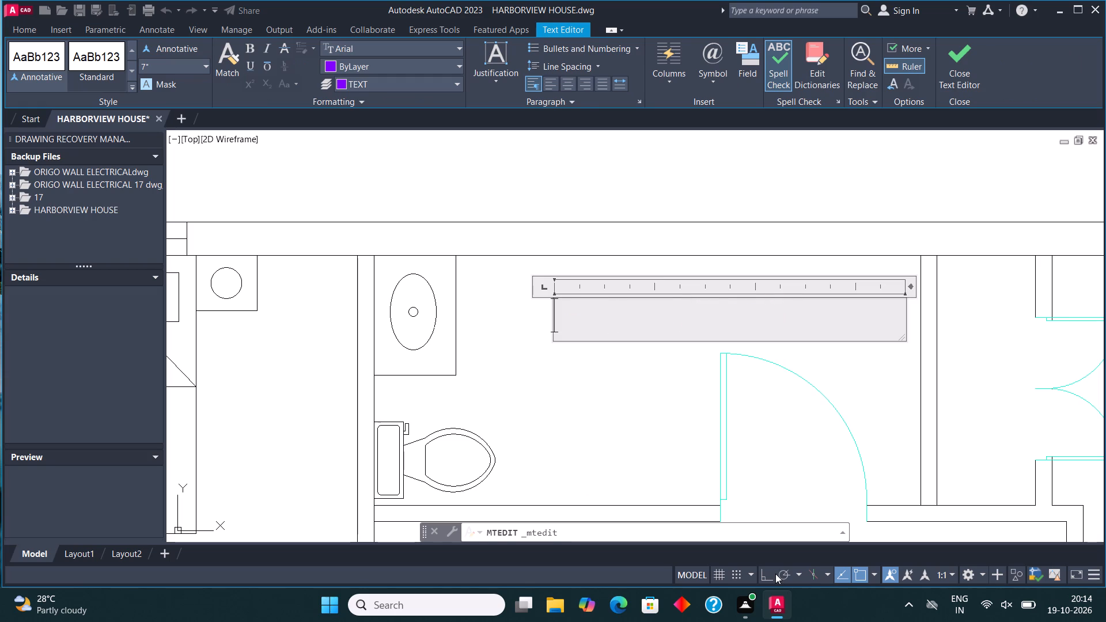
pyautogui.write('BATH 2')
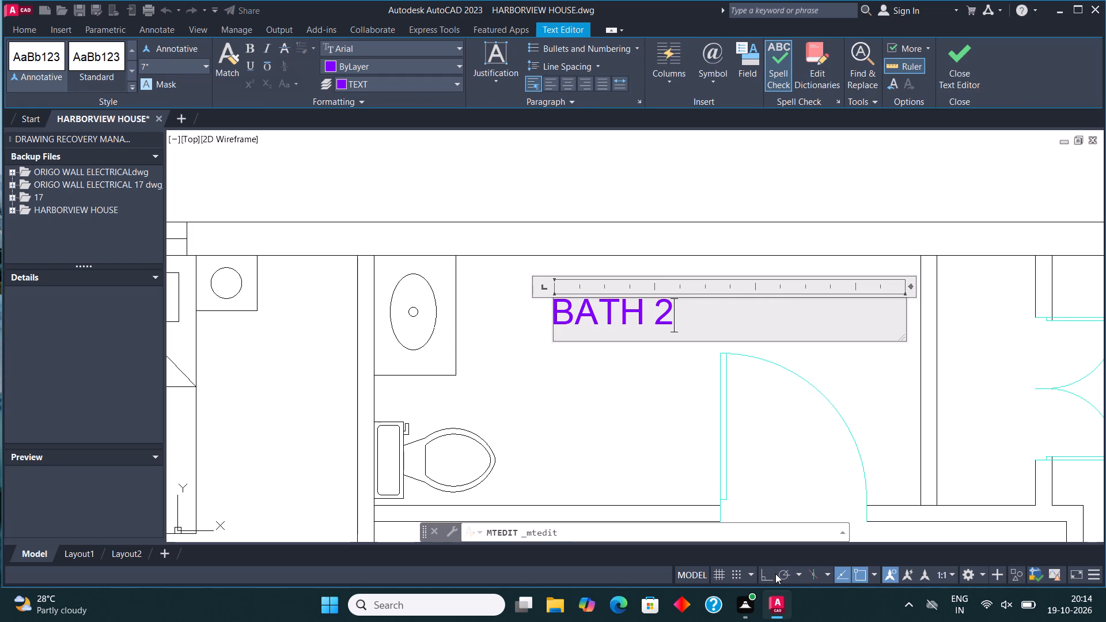
# Finish editing the BATH 2 label in the upper middle bathroom.
pyautogui.click(962, 69)
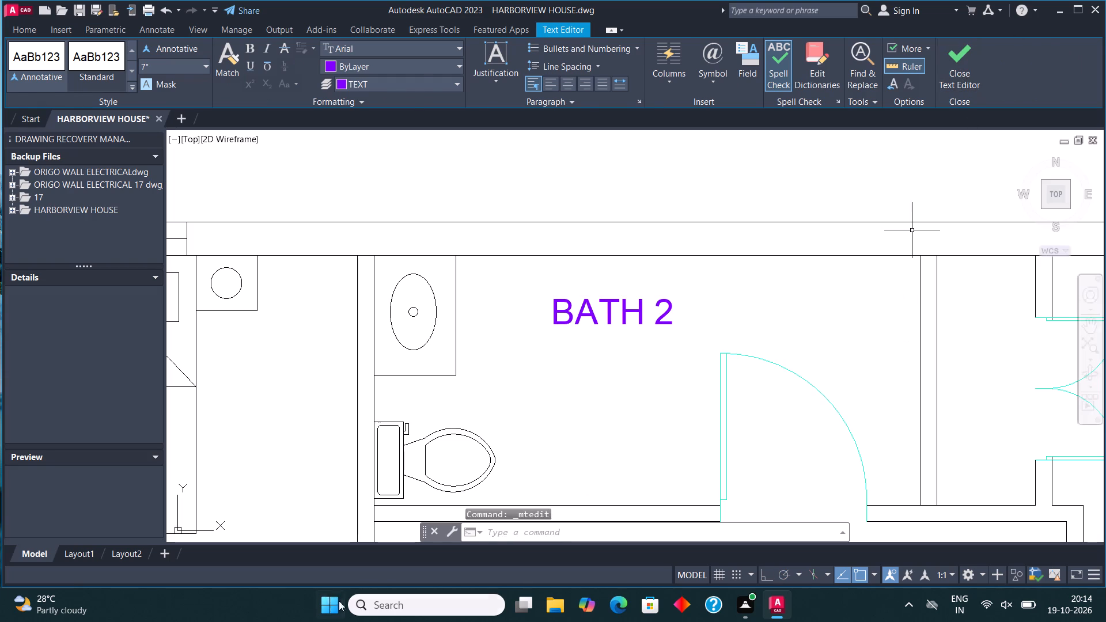
# Replace the upper-right bedroom's DINING ROOM label text with BEDROOM 2.
pyautogui.scroll(-3, 9, 555)
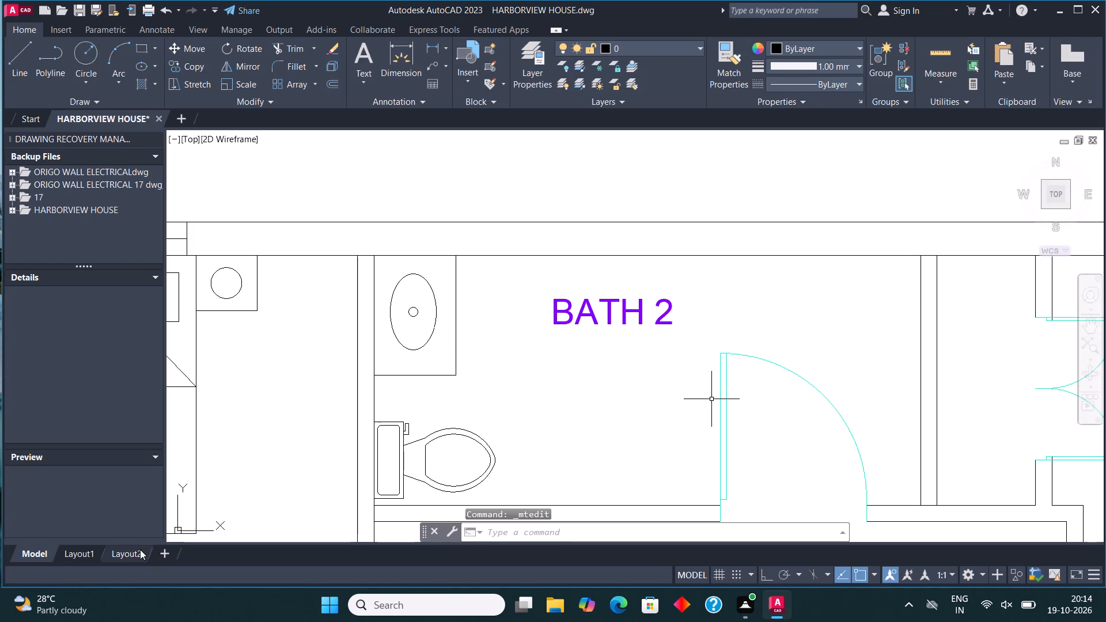
pyautogui.scroll(-3, 441, 412)
pyautogui.moveTo(634, 414); pyautogui.dragTo(472, 343, button='middle')
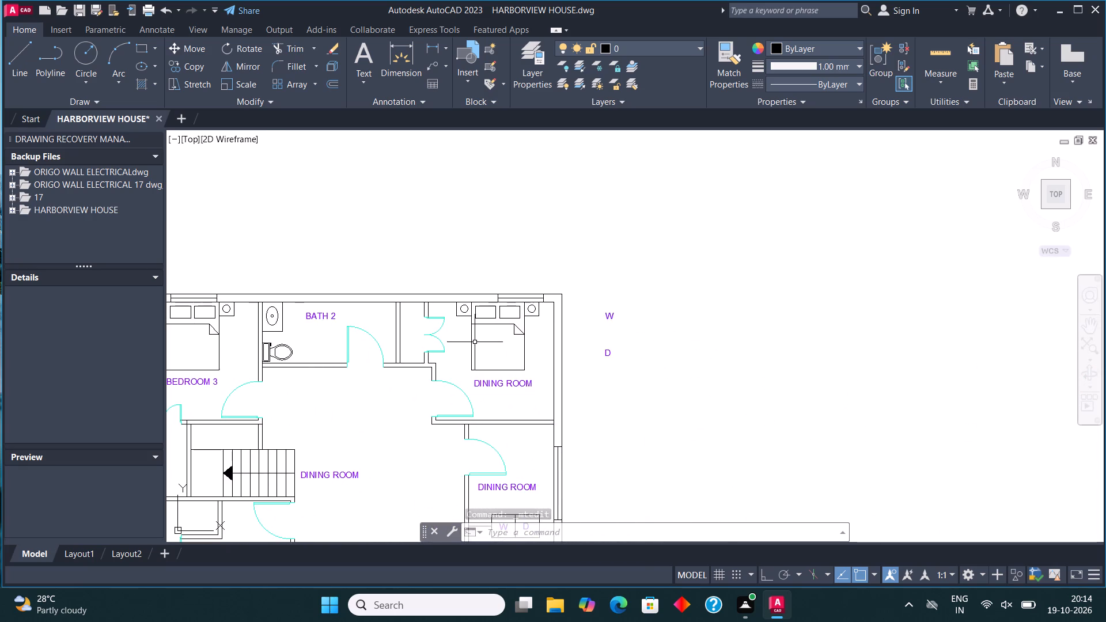
pyautogui.scroll(2, 521, 409)
pyautogui.click(412, 342)
pyautogui.rightClick(412, 342)
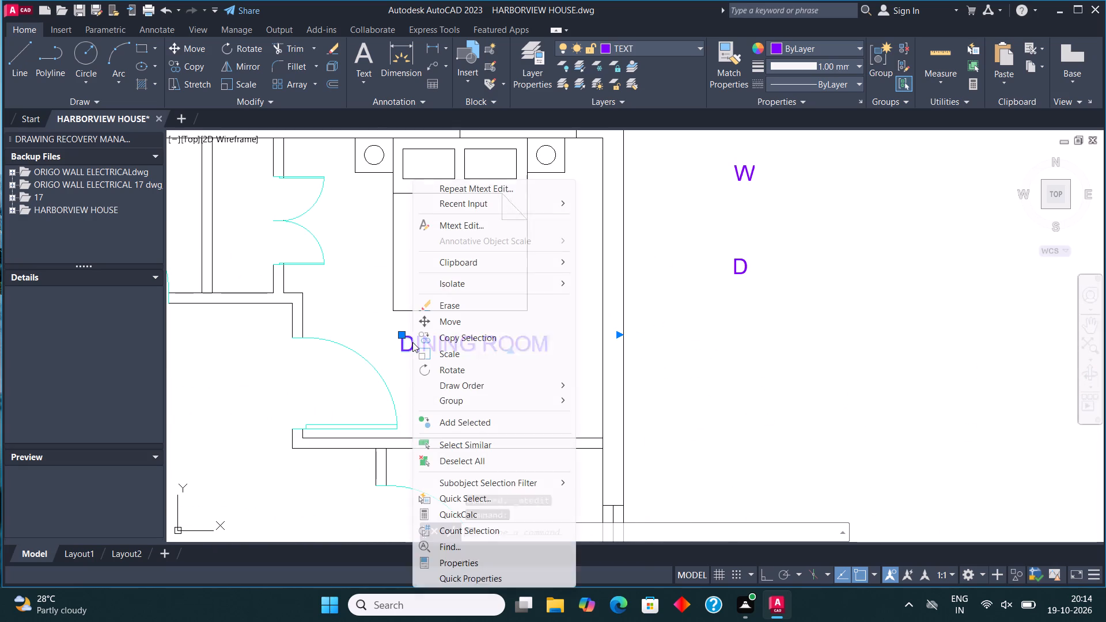
pyautogui.click(482, 229)
pyautogui.click(550, 340)
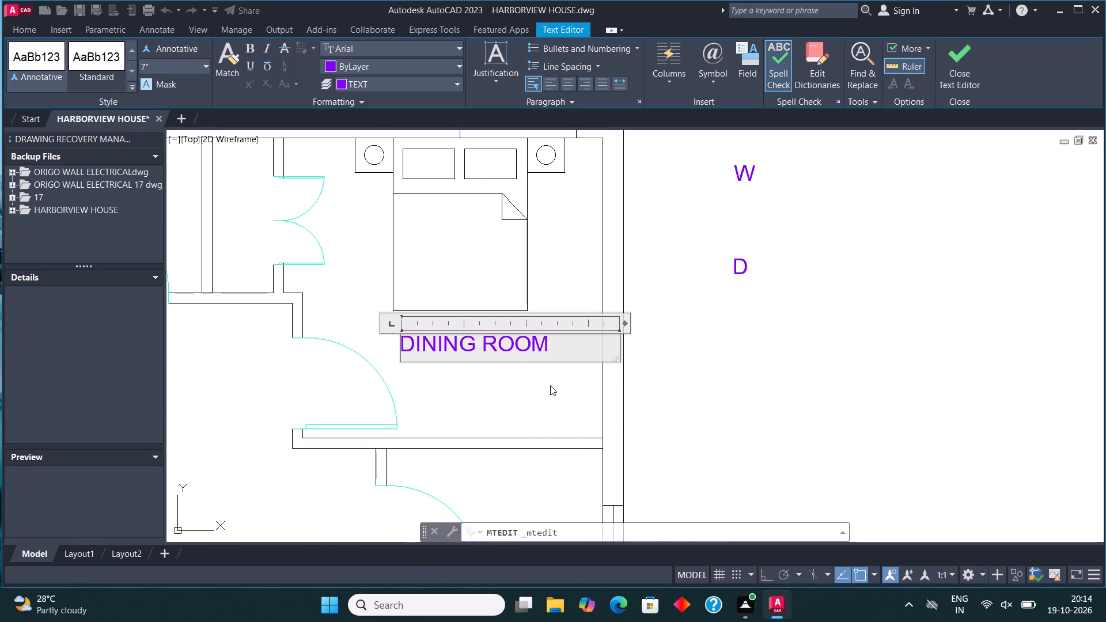
pyautogui.press('BackSpace')
pyautogui.press('BackSpace')
pyautogui.press('BackSpace')
pyautogui.press('BackSpace')
pyautogui.press('BackSpace')
pyautogui.press('BackSpace')
pyautogui.press('BackSpace')
pyautogui.press('BackSpace')
pyautogui.press('BackSpace')
pyautogui.press('BackSpace')
pyautogui.press('BackSpace')
pyautogui.press('BackSpace')
pyautogui.press('BackSpace')
pyautogui.press('BackSpace')
pyautogui.press('BackSpace')
pyautogui.press('BackSpace')
pyautogui.press('BackSpace')
pyautogui.press('BackSpace')
pyautogui.press('BackSpace')
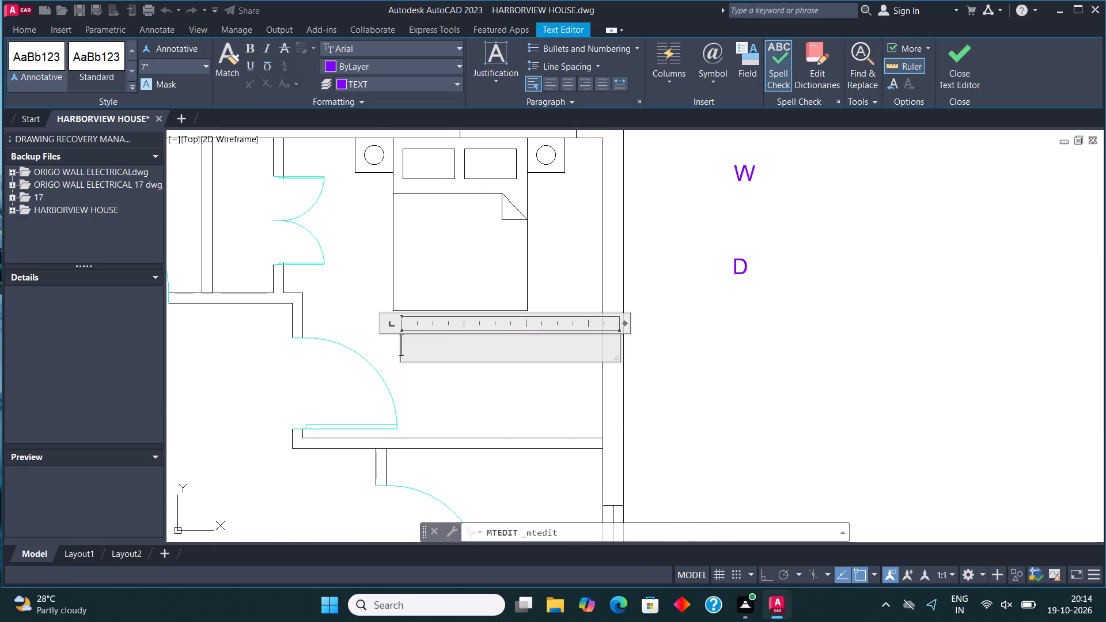
pyautogui.write('BEDROOM 2')
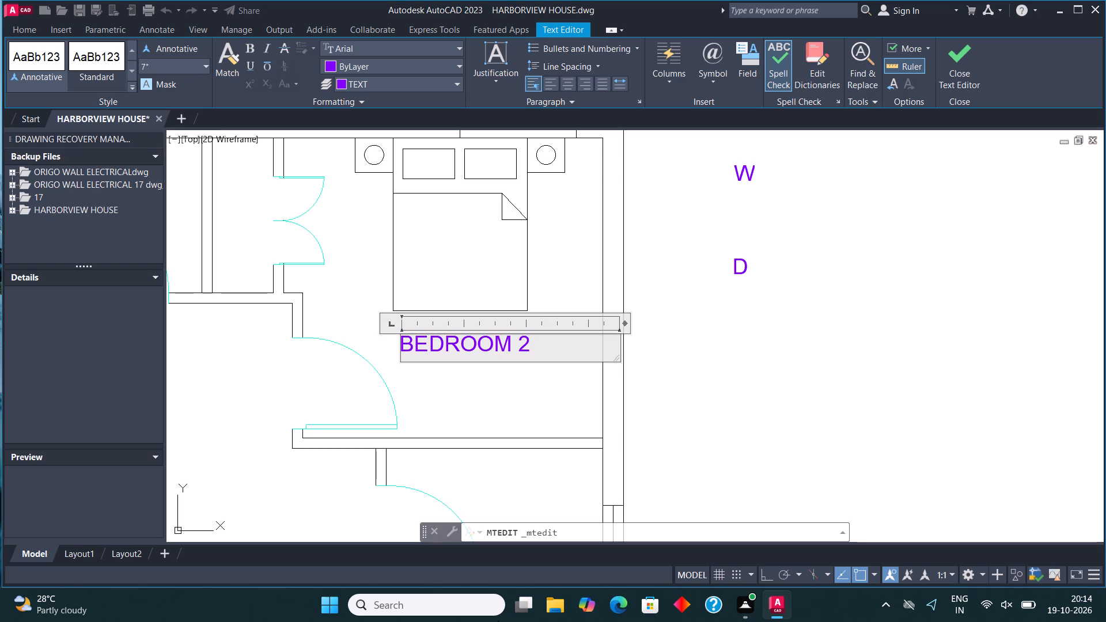
pyautogui.click(949, 52)
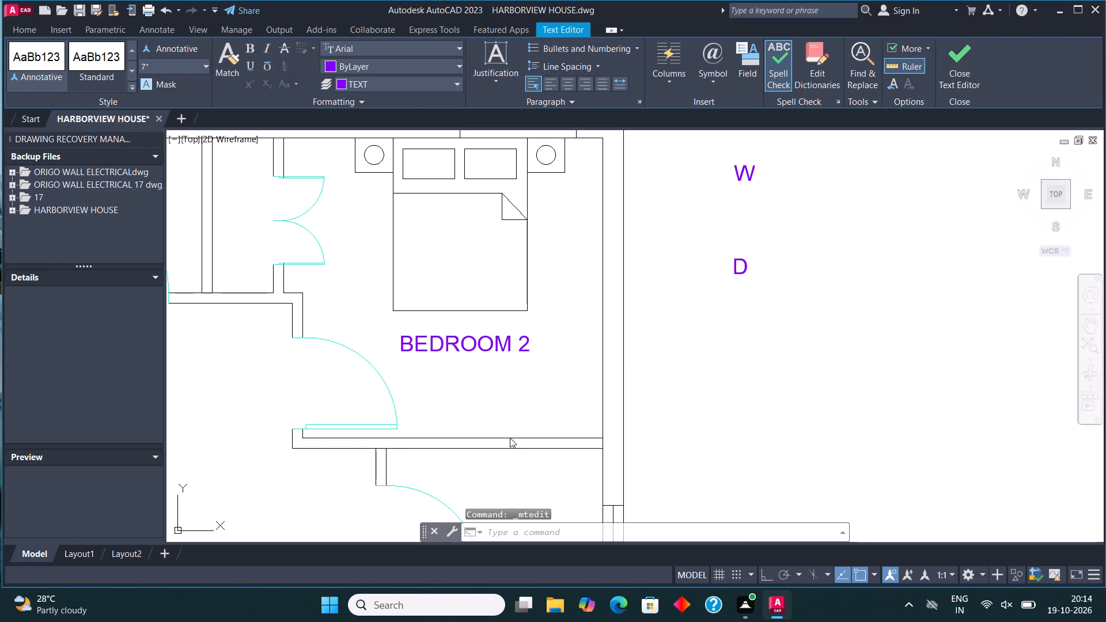
# Replace the DINING ROOM label text in the washer-dryer room with LAUNDRY.
pyautogui.scroll(-3, 460, 355)
pyautogui.moveTo(484, 454); pyautogui.dragTo(493, 404, button='middle')
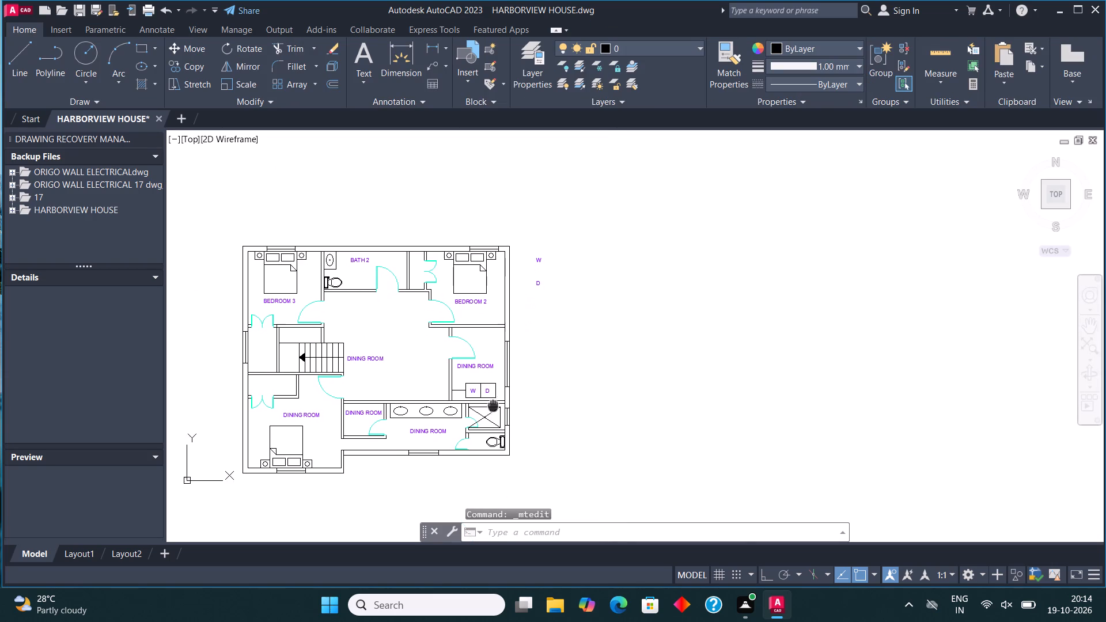
pyautogui.scroll(2, 485, 380)
pyautogui.click(448, 344)
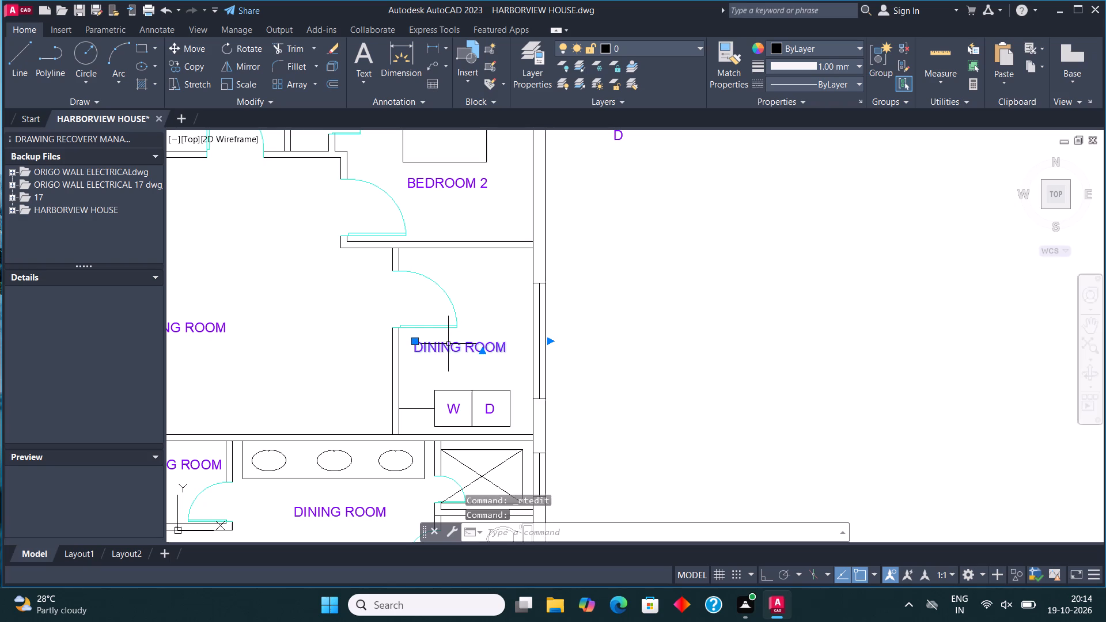
pyautogui.scroll(3, 448, 344)
pyautogui.rightClick(457, 364)
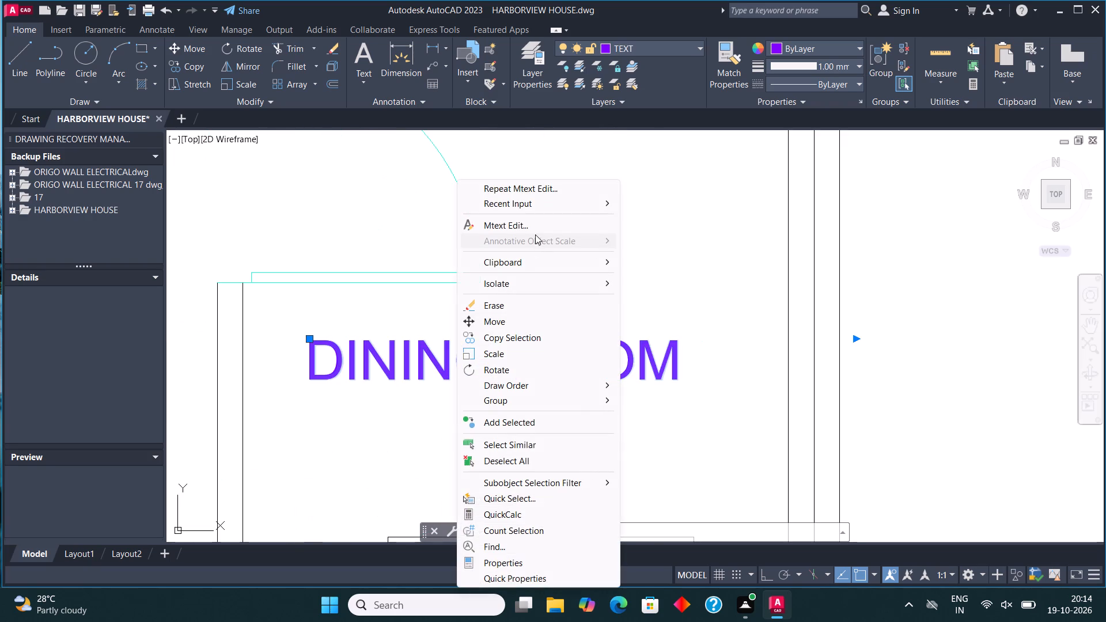
pyautogui.click(536, 229)
pyautogui.click(708, 359)
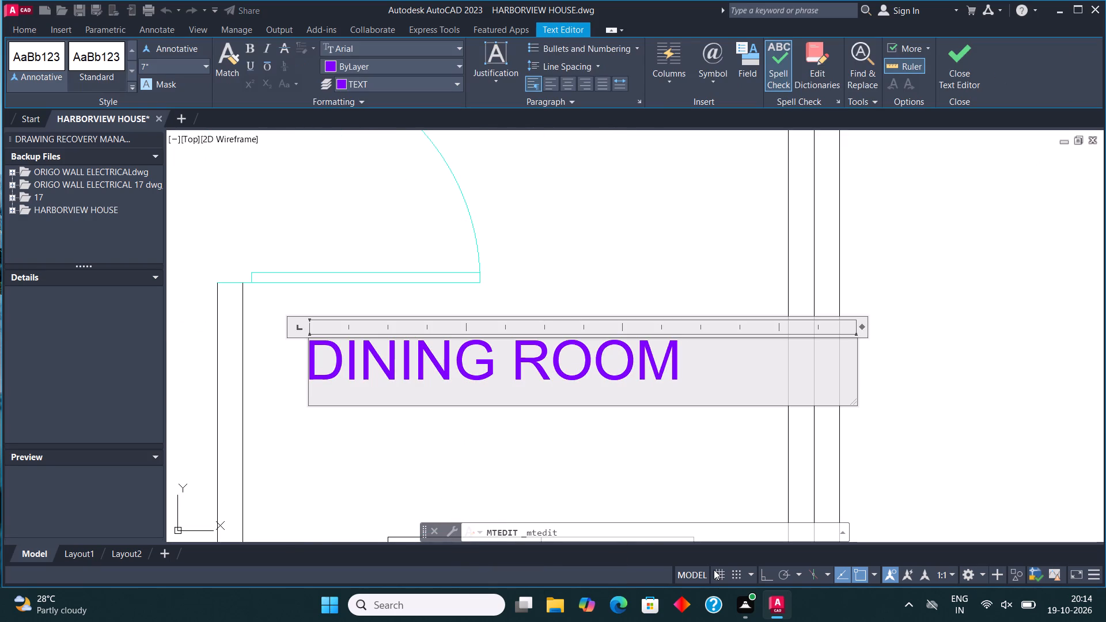
pyautogui.press('BackSpace')
pyautogui.press('BackSpace')
pyautogui.press('BackSpace')
pyautogui.press('BackSpace')
pyautogui.press('BackSpace')
pyautogui.press('BackSpace')
pyautogui.press('BackSpace')
pyautogui.press('BackSpace')
pyautogui.press('BackSpace')
pyautogui.press('BackSpace')
pyautogui.press('BackSpace')
pyautogui.press('BackSpace')
pyautogui.press('BackSpace')
pyautogui.press('BackSpace')
pyautogui.press('BackSpace')
pyautogui.press('BackSpace')
pyautogui.press('BackSpace')
pyautogui.press('BackSpace')
pyautogui.press('BackSpace')
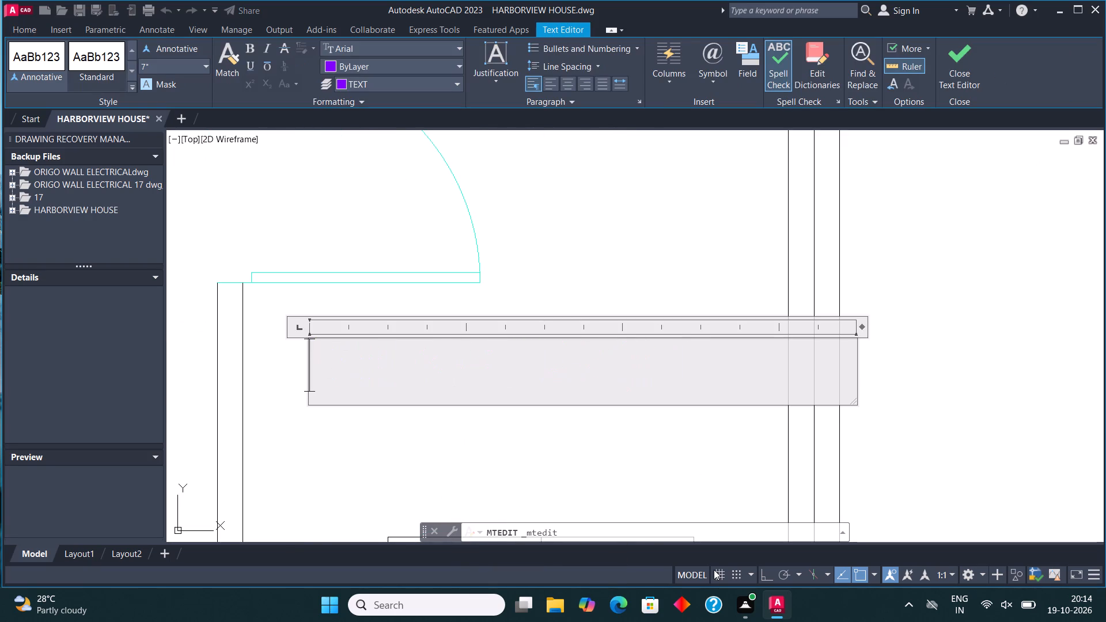
pyautogui.write('LAUNDRY')
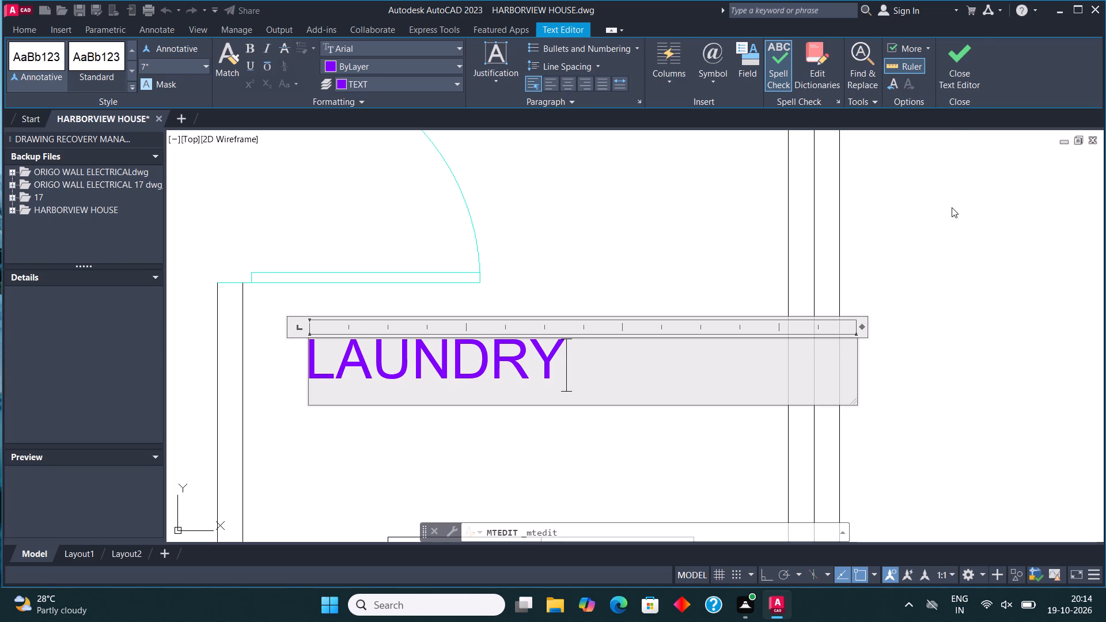
pyautogui.click(960, 68)
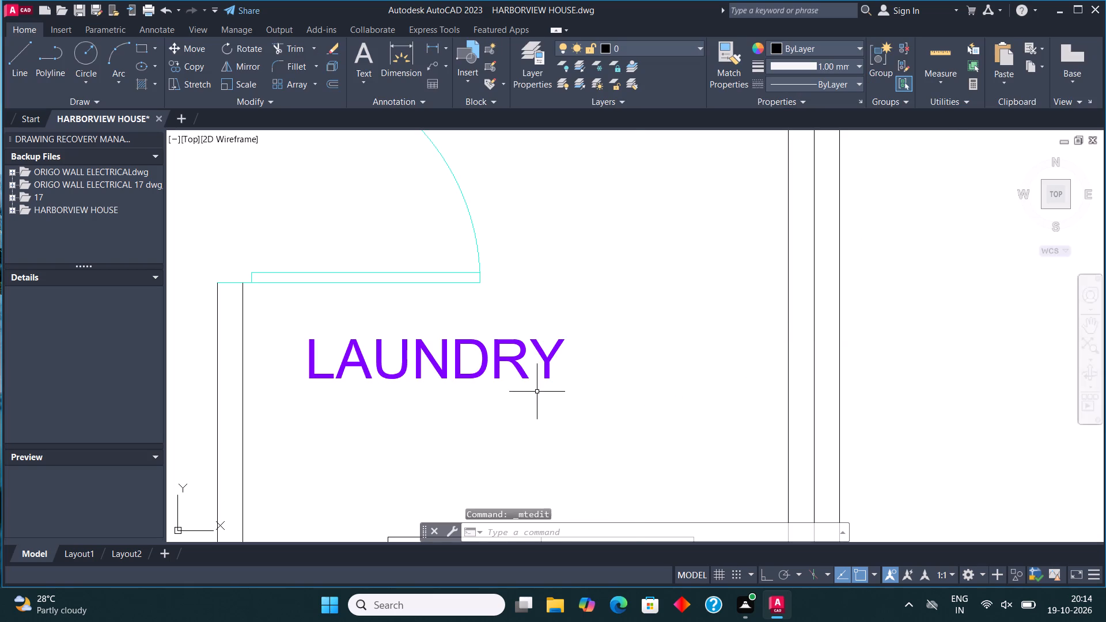
# Replace the DINING ROOM label text in the three-basin bathroom with PRIMARY BATH.
pyautogui.scroll(-2, 536, 392)
pyautogui.moveTo(540, 392); pyautogui.dragTo(538, 225, button='middle')
pyautogui.scroll(-2, 539, 291)
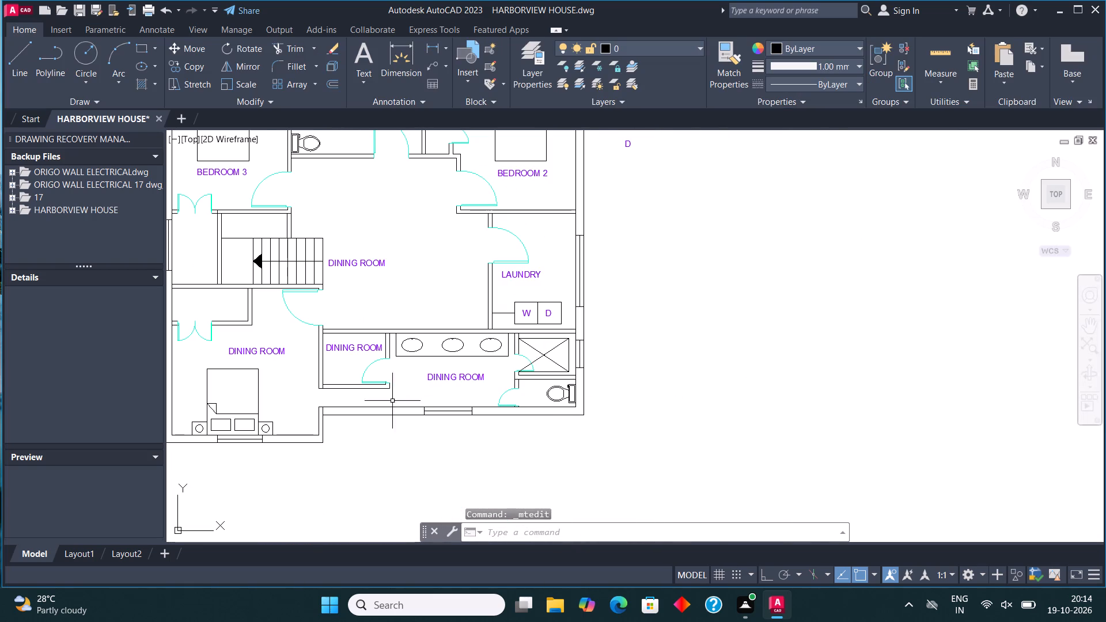
pyautogui.scroll(3, 429, 377)
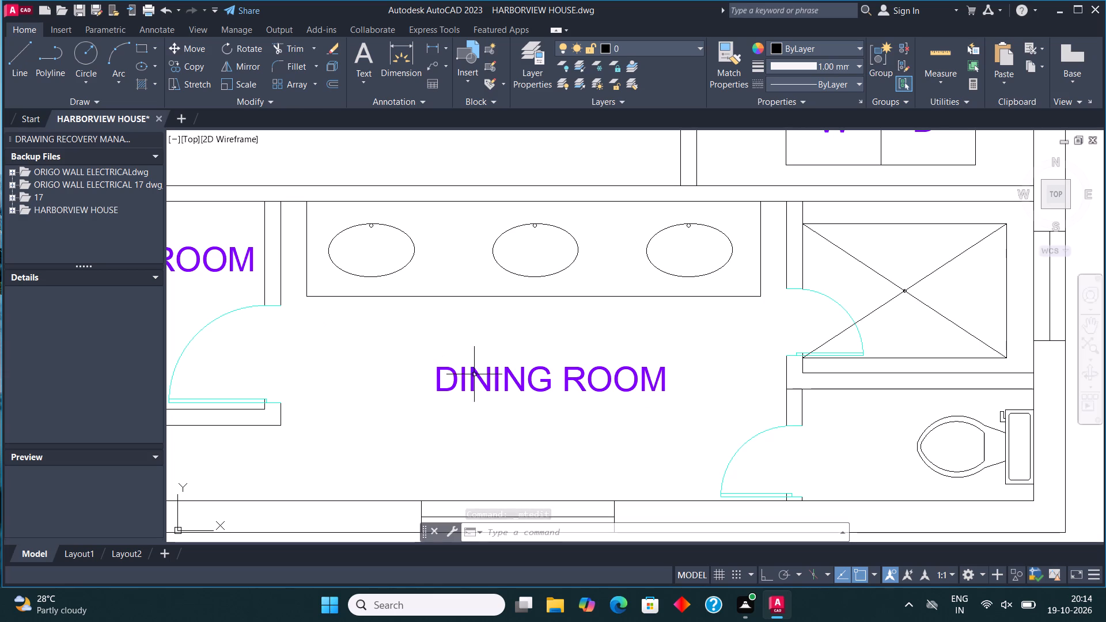
pyautogui.click(474, 375)
pyautogui.rightClick(501, 370)
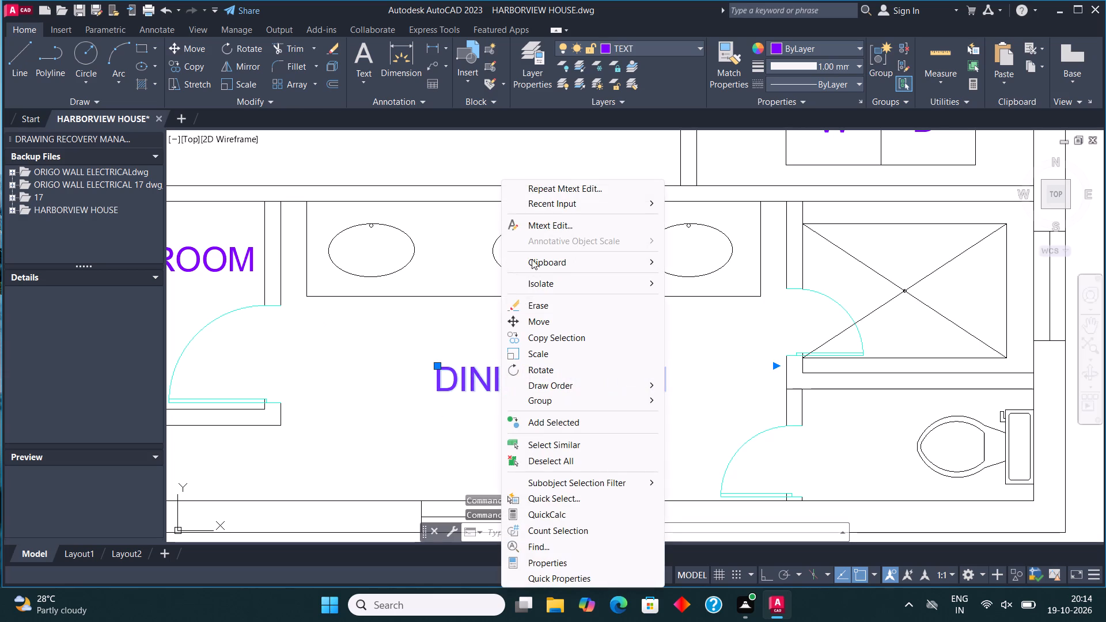
pyautogui.click(540, 227)
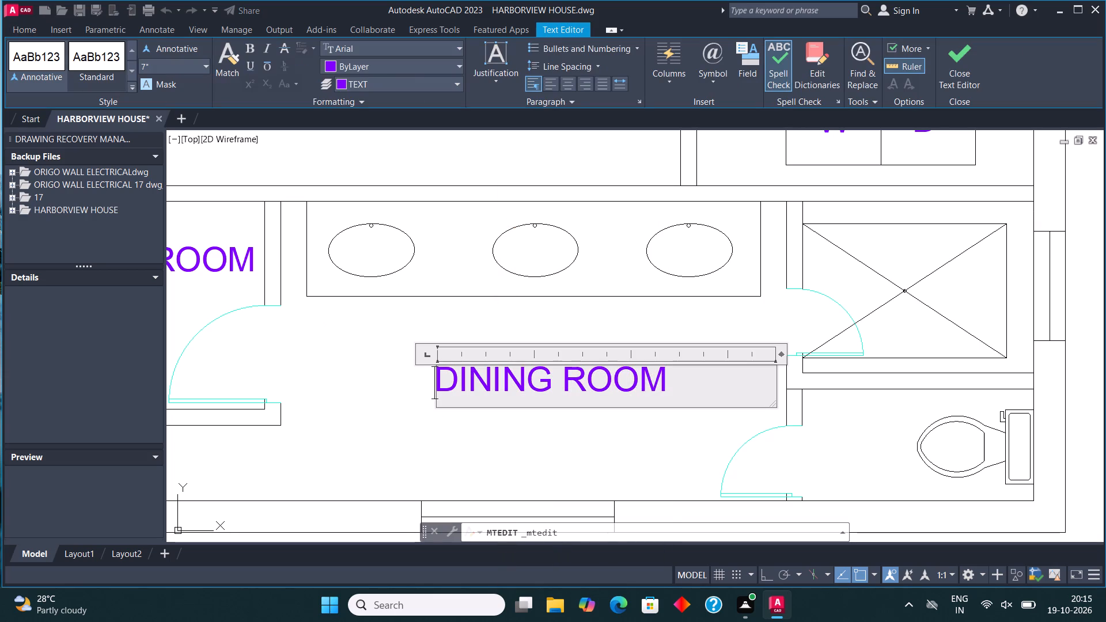
pyautogui.click(671, 376)
pyautogui.press('BackSpace')
pyautogui.press('BackSpace')
pyautogui.press('BackSpace')
pyautogui.press('BackSpace')
pyautogui.press('BackSpace')
pyautogui.press('BackSpace')
pyautogui.press('BackSpace')
pyautogui.press('BackSpace')
pyautogui.press('BackSpace')
pyautogui.press('BackSpace')
pyautogui.press('BackSpace')
pyautogui.press('BackSpace')
pyautogui.press('BackSpace')
pyautogui.press('BackSpace')
pyautogui.press('BackSpace')
pyautogui.press('BackSpace')
pyautogui.press('BackSpace')
pyautogui.press('BackSpace')
pyautogui.press('BackSpace')
pyautogui.press('BackSpace')
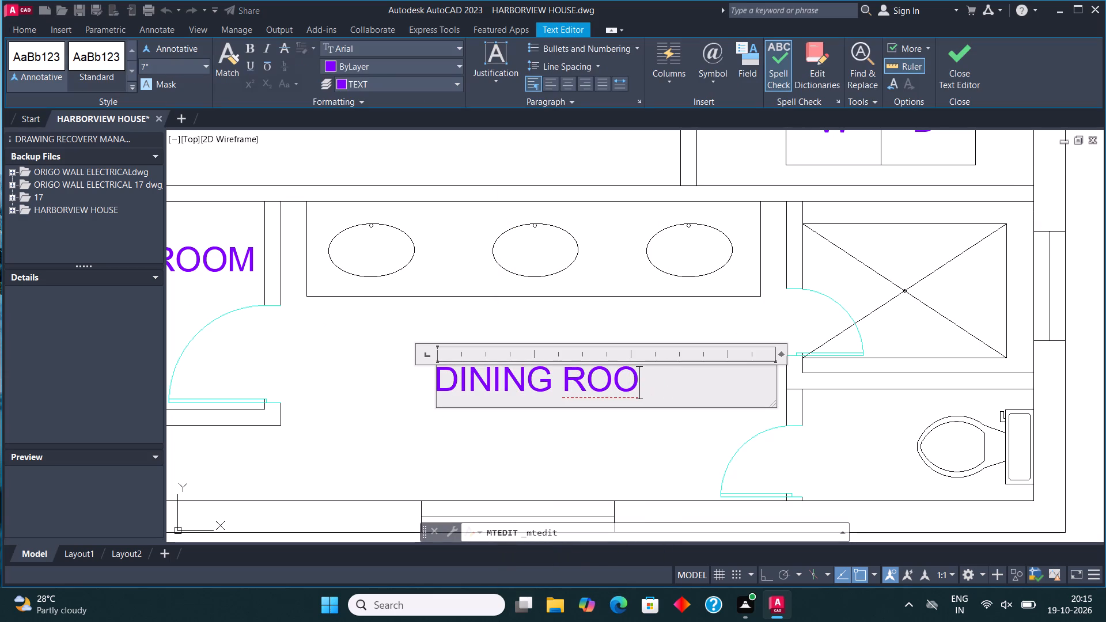
pyautogui.write('PRIMARY BATH')
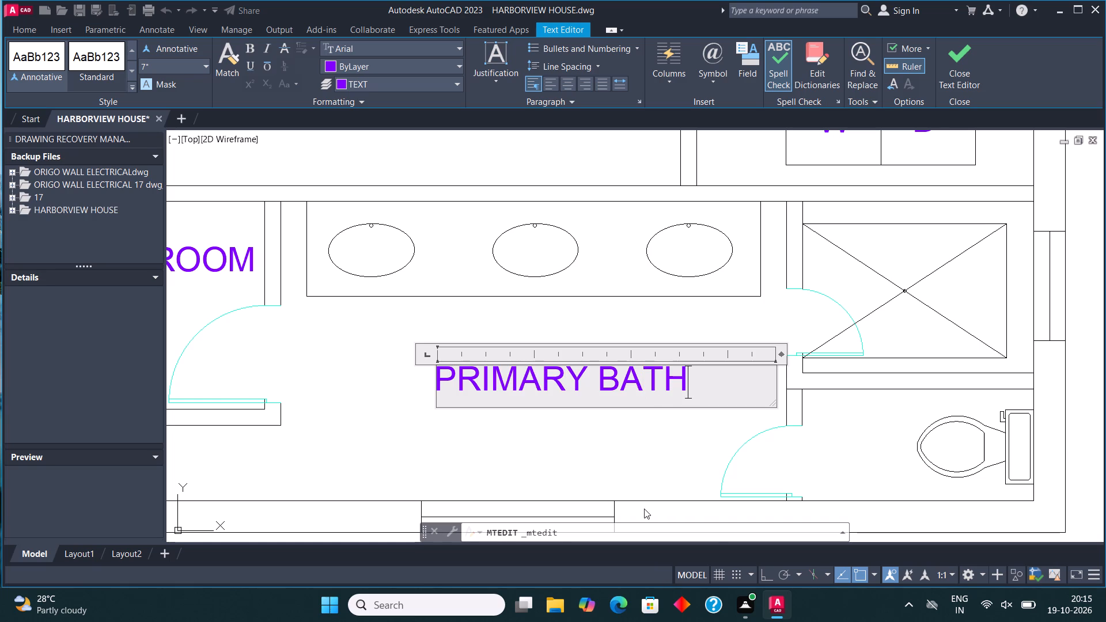
pyautogui.click(952, 59)
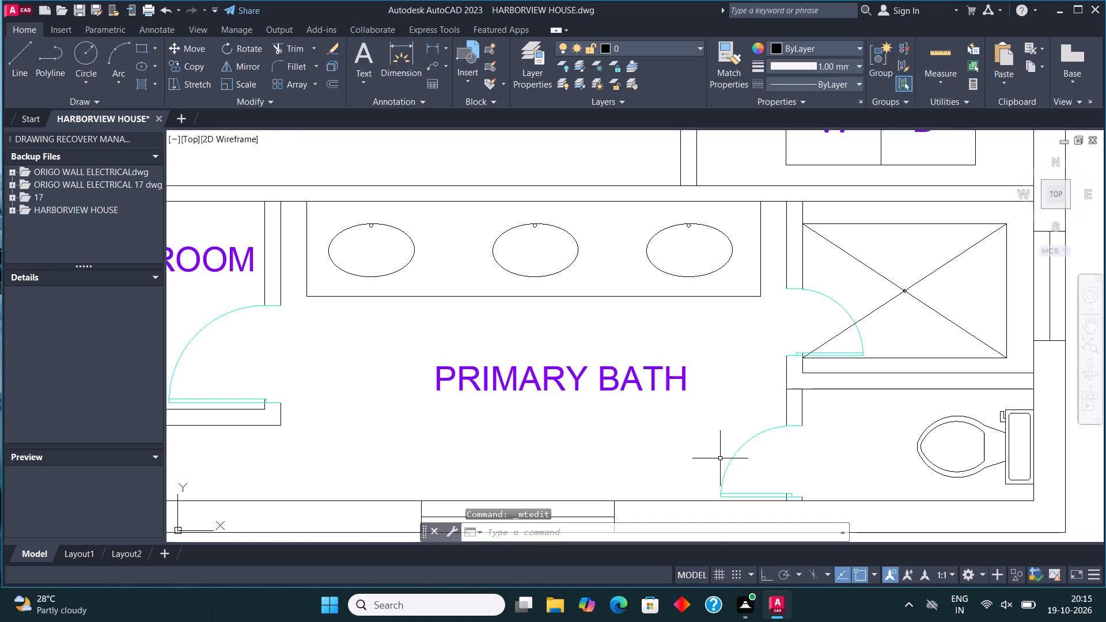
# Replace the DINING ROOM label text in the small room beside the lower-left bedroom with W.I.C.
pyautogui.scroll(-2, 719, 450)
pyautogui.scroll(2, 480, 389)
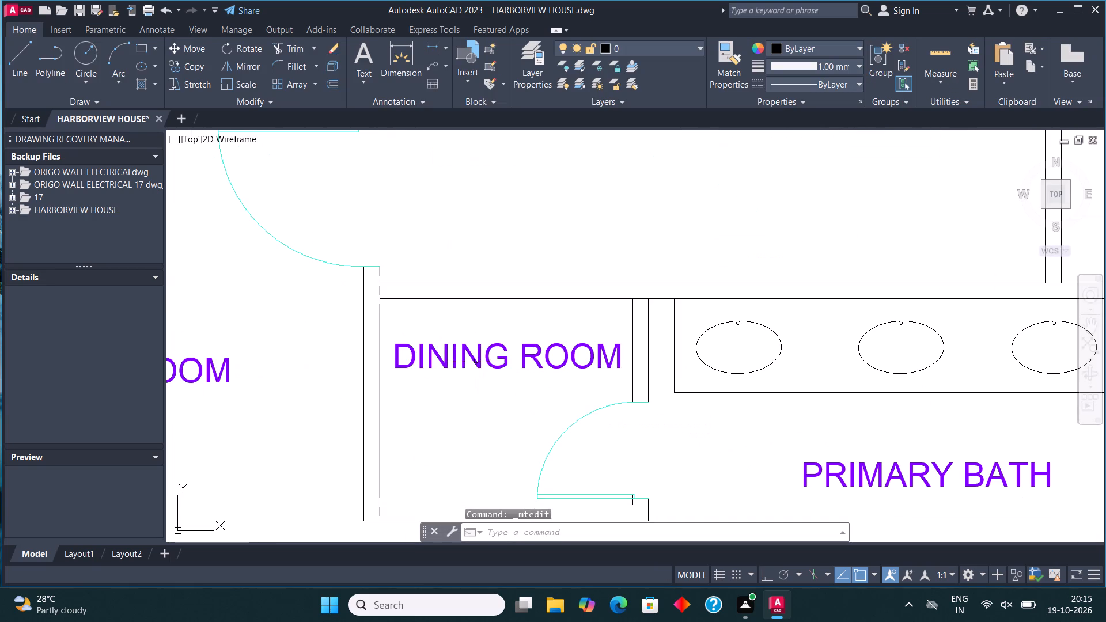
pyautogui.click(476, 361)
pyautogui.rightClick(476, 360)
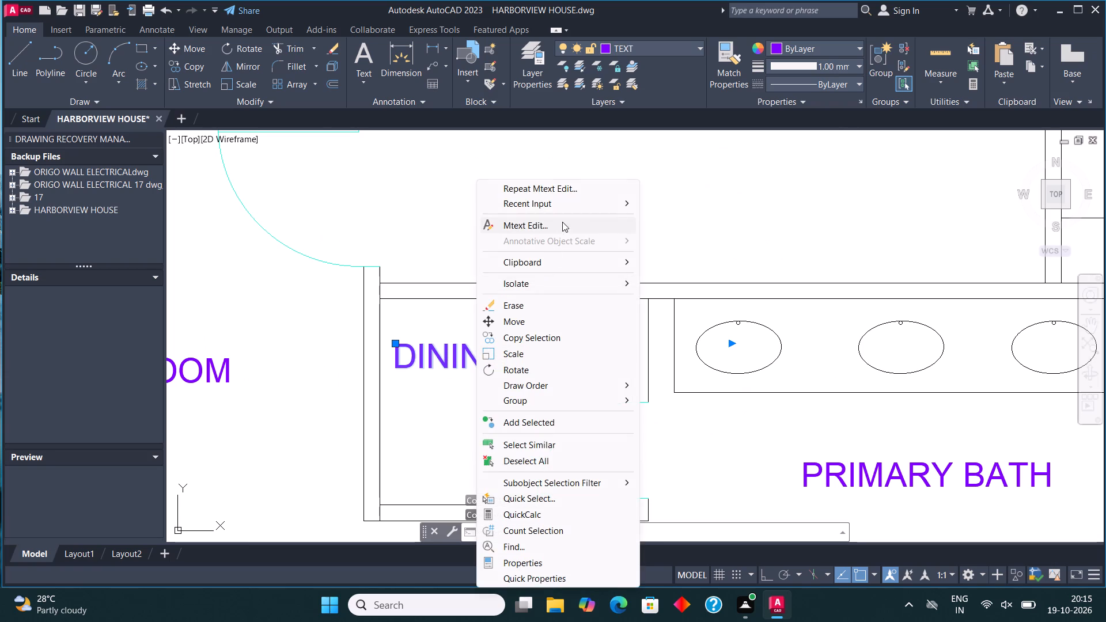
pyautogui.click(562, 222)
pyautogui.click(634, 348)
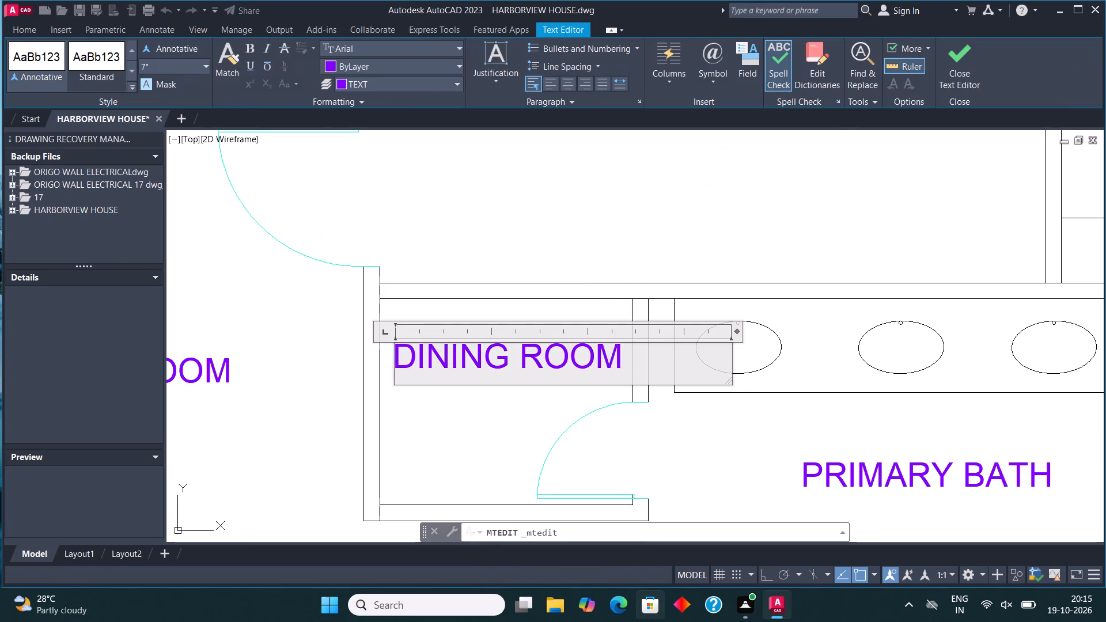
pyautogui.press('BackSpace')
pyautogui.press('BackSpace')
pyautogui.press('BackSpace')
pyautogui.press('BackSpace')
pyautogui.press('BackSpace')
pyautogui.press('BackSpace')
pyautogui.press('BackSpace')
pyautogui.press('BackSpace')
pyautogui.press('BackSpace')
pyautogui.press('BackSpace')
pyautogui.press('BackSpace')
pyautogui.press('BackSpace')
pyautogui.press('BackSpace')
pyautogui.press('BackSpace')
pyautogui.press('BackSpace')
pyautogui.press('BackSpace')
pyautogui.press('BackSpace')
pyautogui.press('BackSpace')
pyautogui.press('BackSpace')
pyautogui.press('BackSpace')
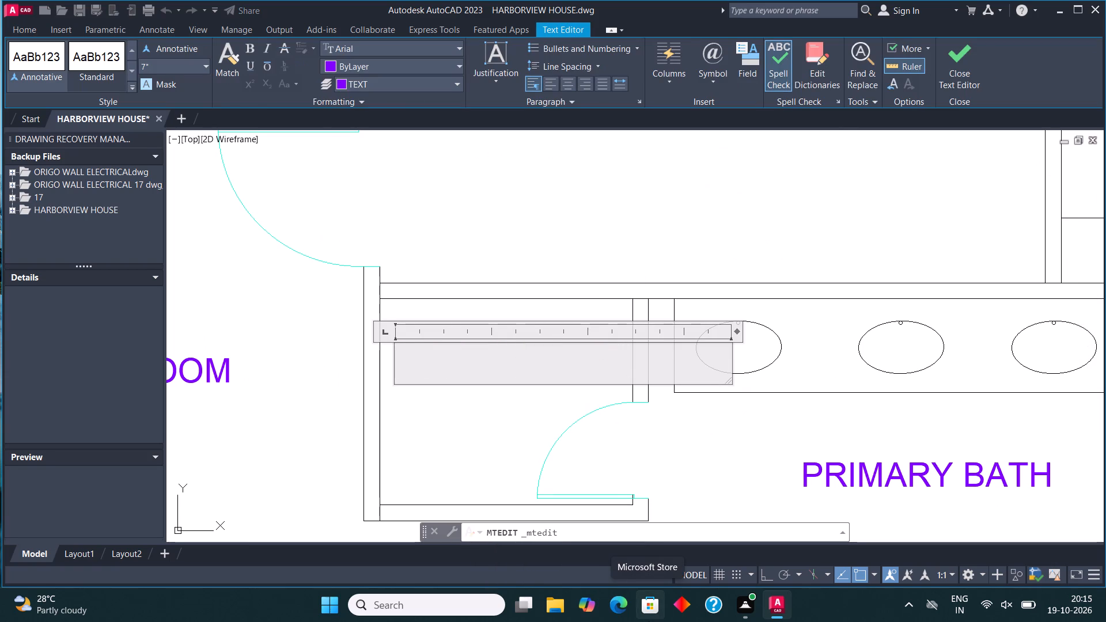
pyautogui.press('w')
pyautogui.write('.I.C')
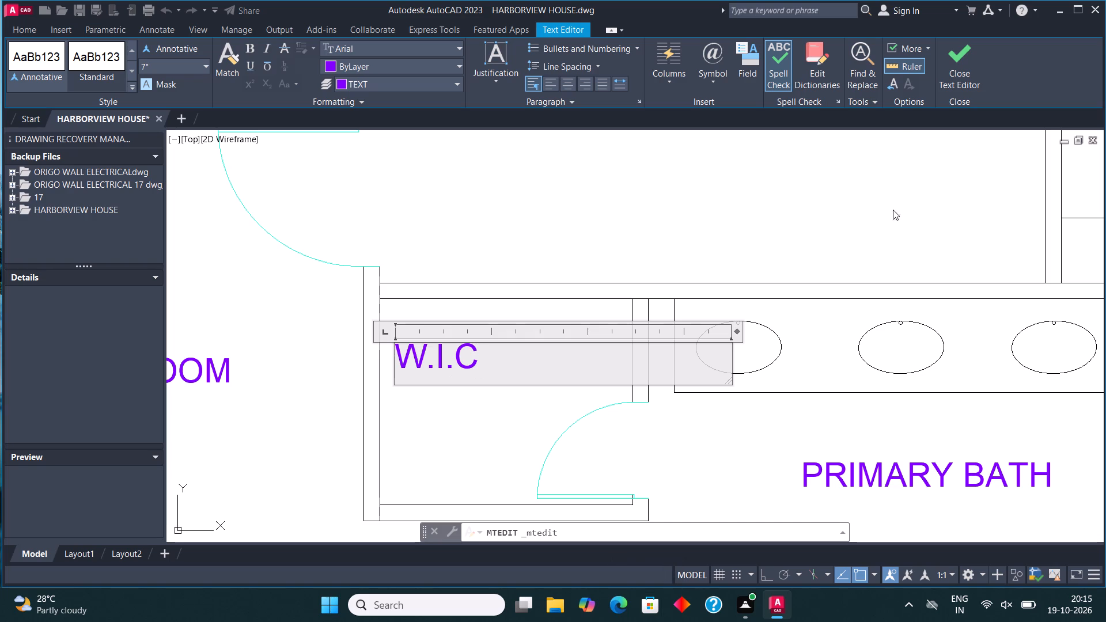
pyautogui.press(',')
pyautogui.press('BackSpace')
pyautogui.press('.')
pyautogui.click(961, 52)
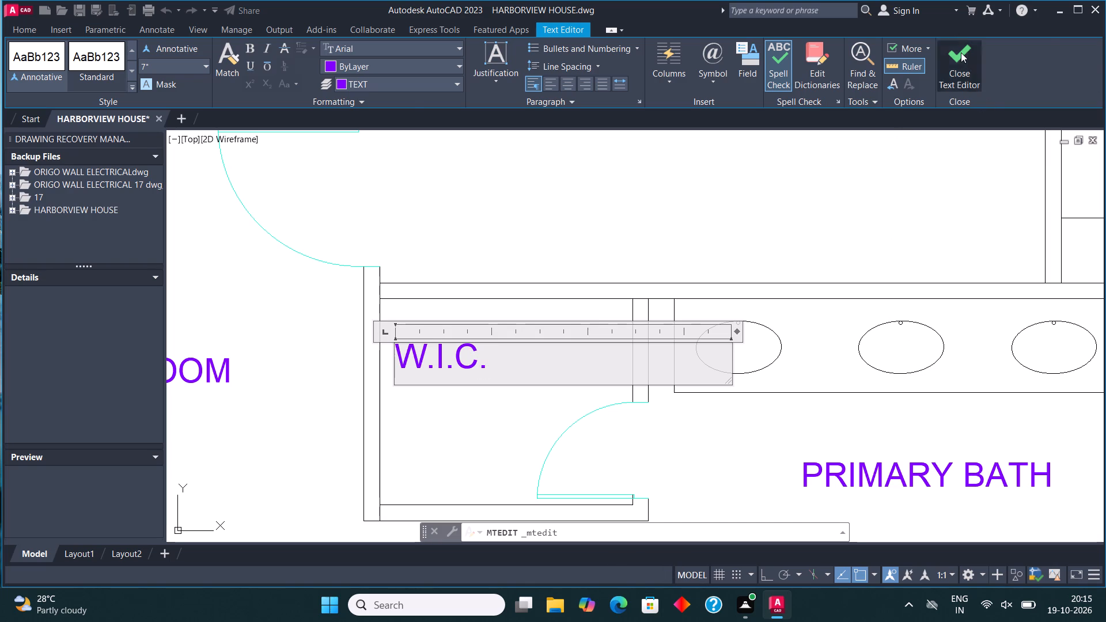
# Move the W.I.C. label to the middle of its small room, clear of the walls and door swing.
pyautogui.moveTo(493, 368); pyautogui.dragTo(490, 362)
pyautogui.click(459, 340)
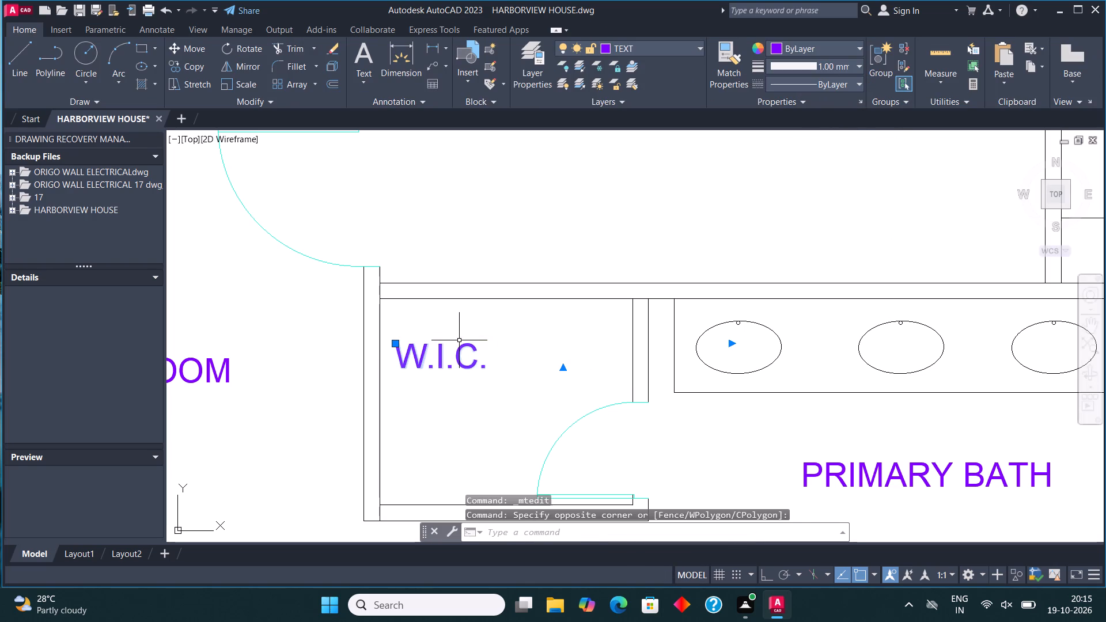
pyautogui.click(197, 45)
pyautogui.click(433, 362)
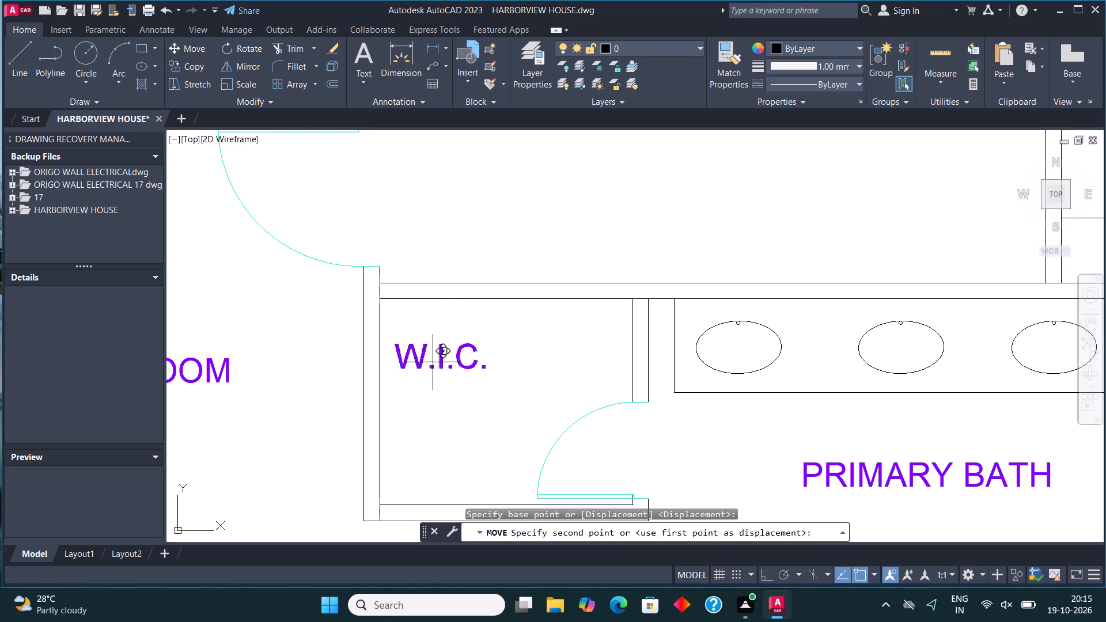
pyautogui.click(491, 374)
pyautogui.click(430, 360)
pyautogui.click(408, 325)
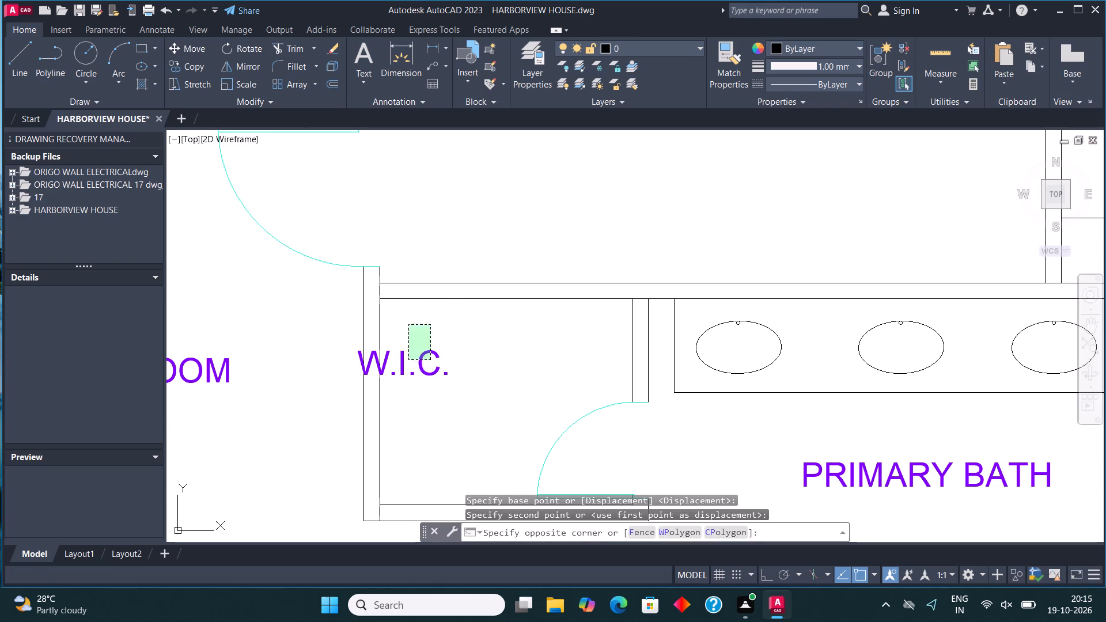
pyautogui.click(205, 52)
pyautogui.click(395, 351)
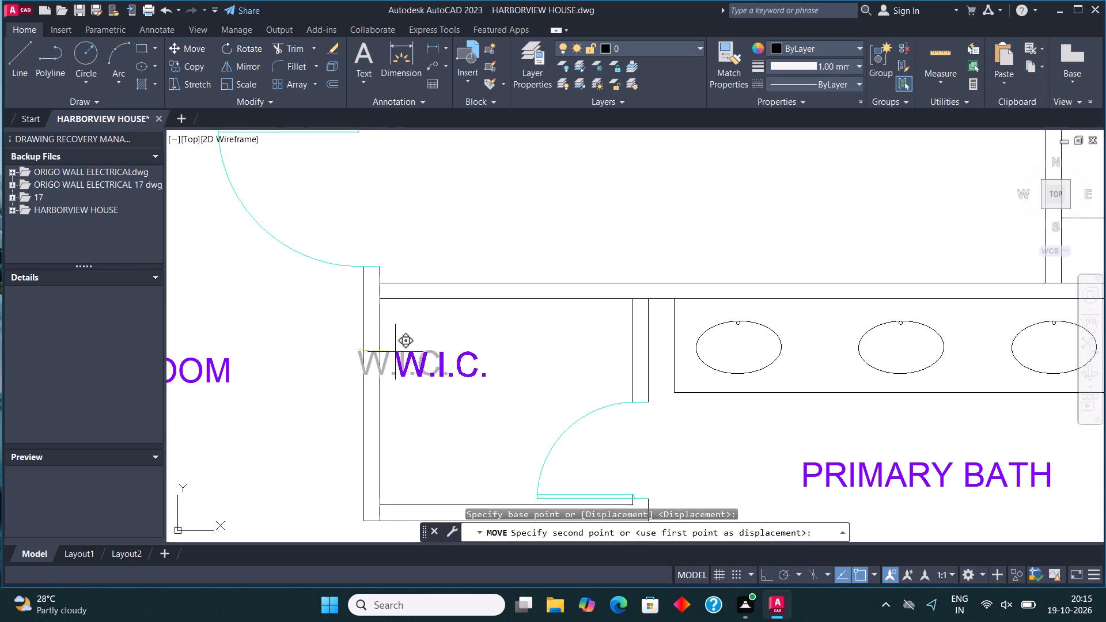
pyautogui.click(462, 374)
# Replace the DINING ROOM label text above the bed in the lower-left bedroom with PRIMARY BEDROOM.
pyautogui.scroll(-2, 660, 344)
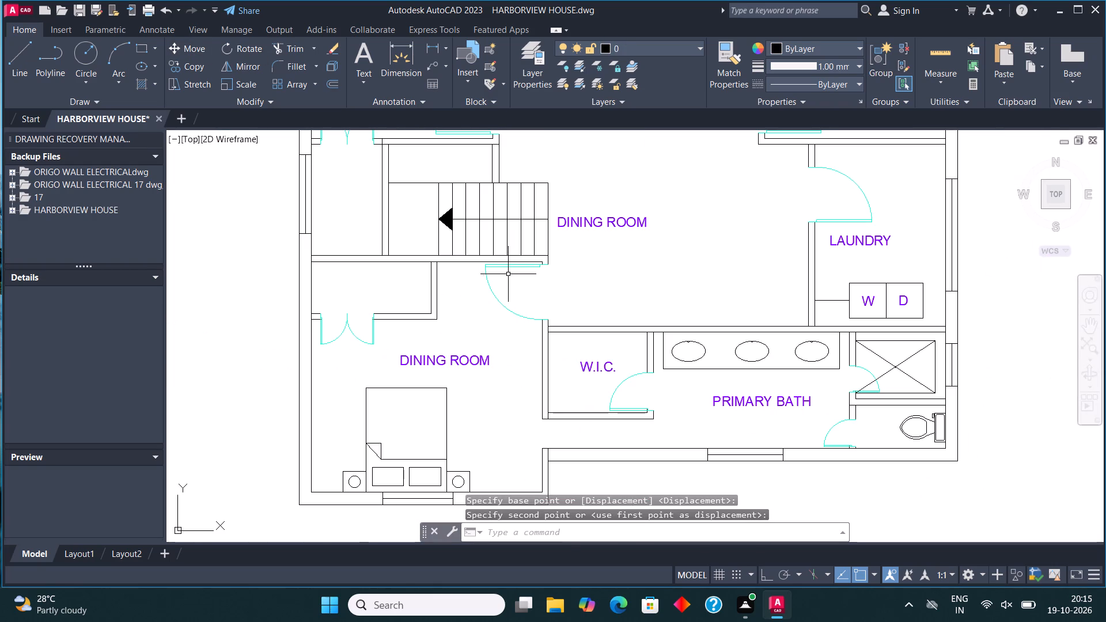
pyautogui.scroll(2, 461, 396)
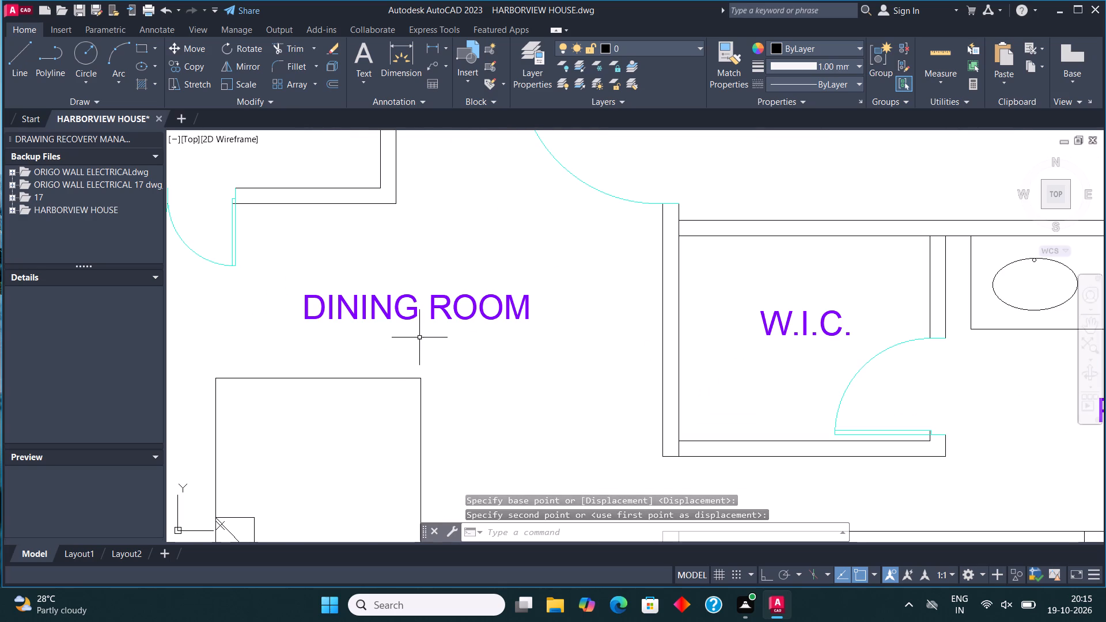
pyautogui.click(415, 318)
pyautogui.rightClick(414, 318)
pyautogui.click(452, 230)
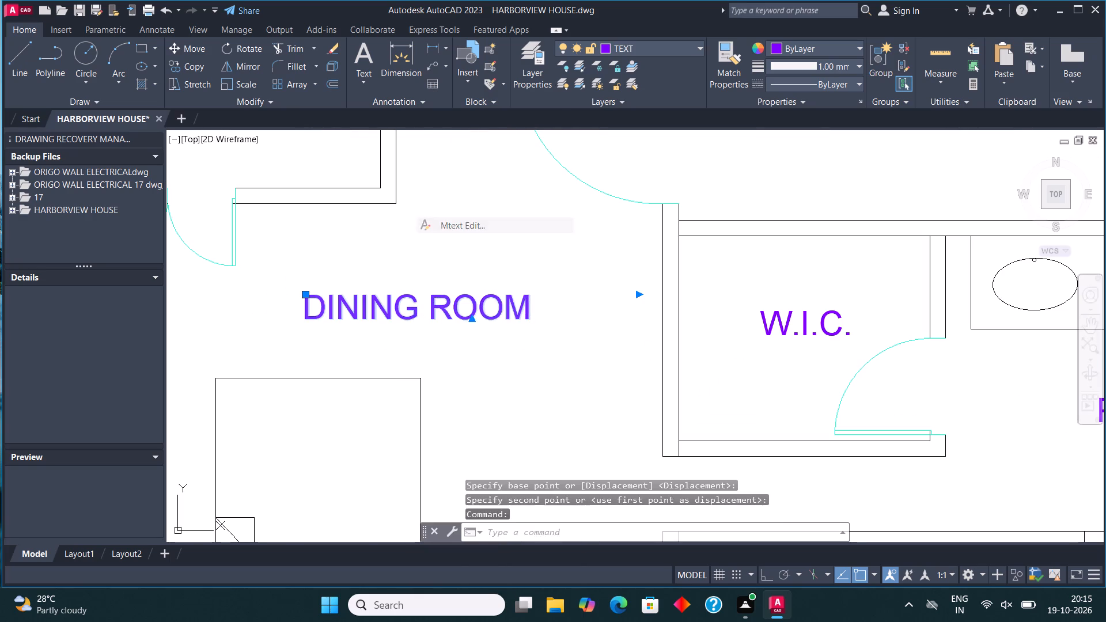
pyautogui.click(536, 320)
pyautogui.press('BackSpace')
pyautogui.press('BackSpace')
pyautogui.press('BackSpace')
pyautogui.press('BackSpace')
pyautogui.press('BackSpace')
pyautogui.press('BackSpace')
pyautogui.press('BackSpace')
pyautogui.press('BackSpace')
pyautogui.press('BackSpace')
pyautogui.press('BackSpace')
pyautogui.press('BackSpace')
pyautogui.press('BackSpace')
pyautogui.press('BackSpace')
pyautogui.press('BackSpace')
pyautogui.press('BackSpace')
pyautogui.press('BackSpace')
pyautogui.press('BackSpace')
pyautogui.press('BackSpace')
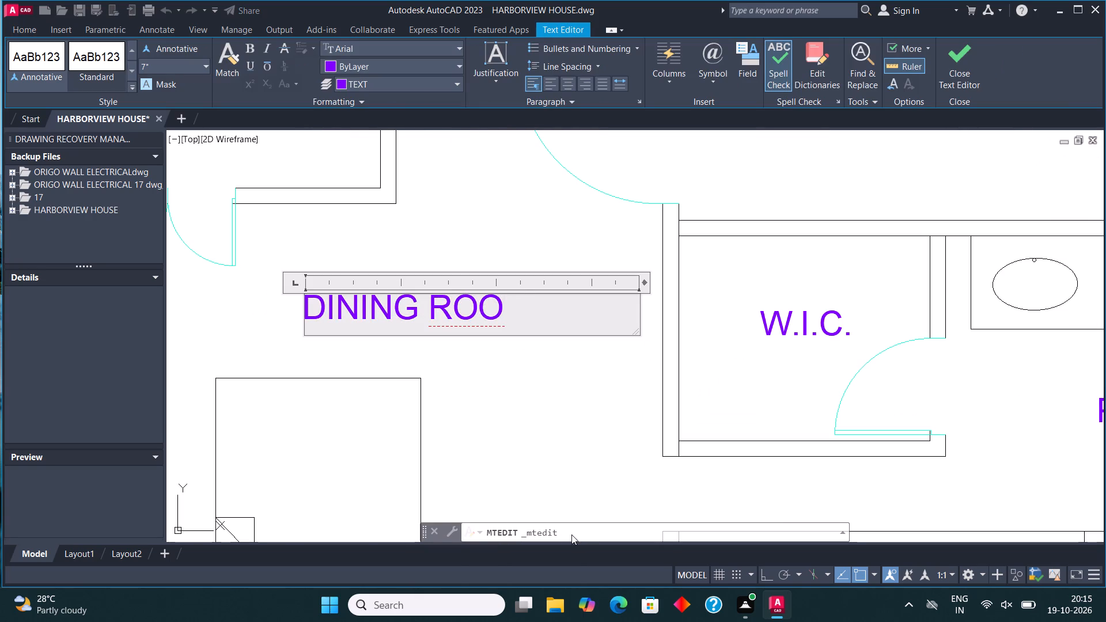
pyautogui.write('PRIMARY')
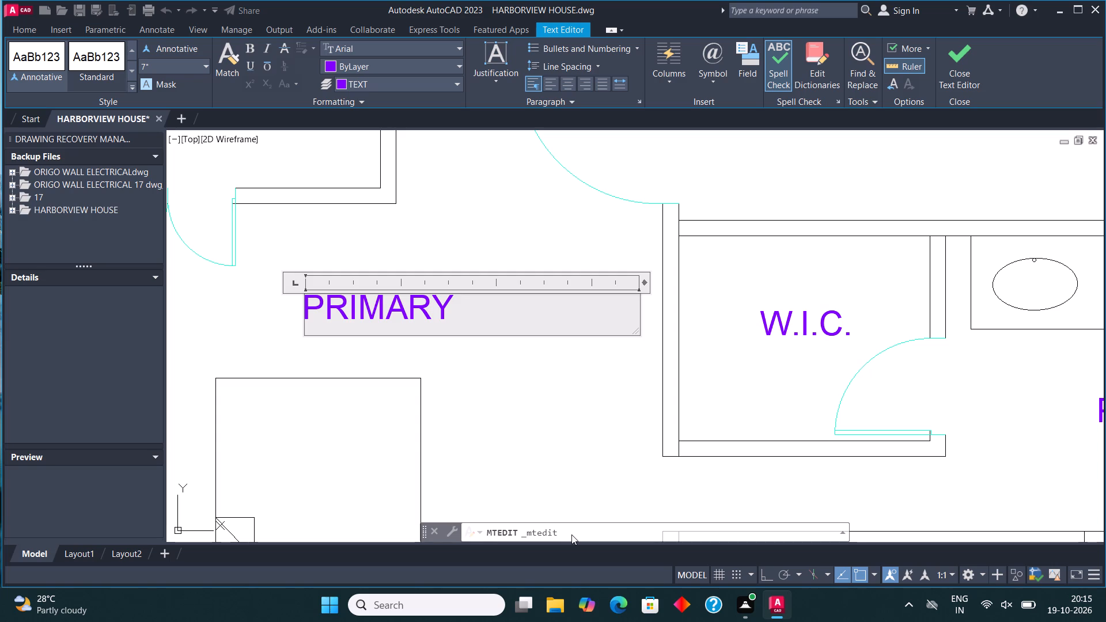
pyautogui.press('space')
pyautogui.write('BEDROOM')
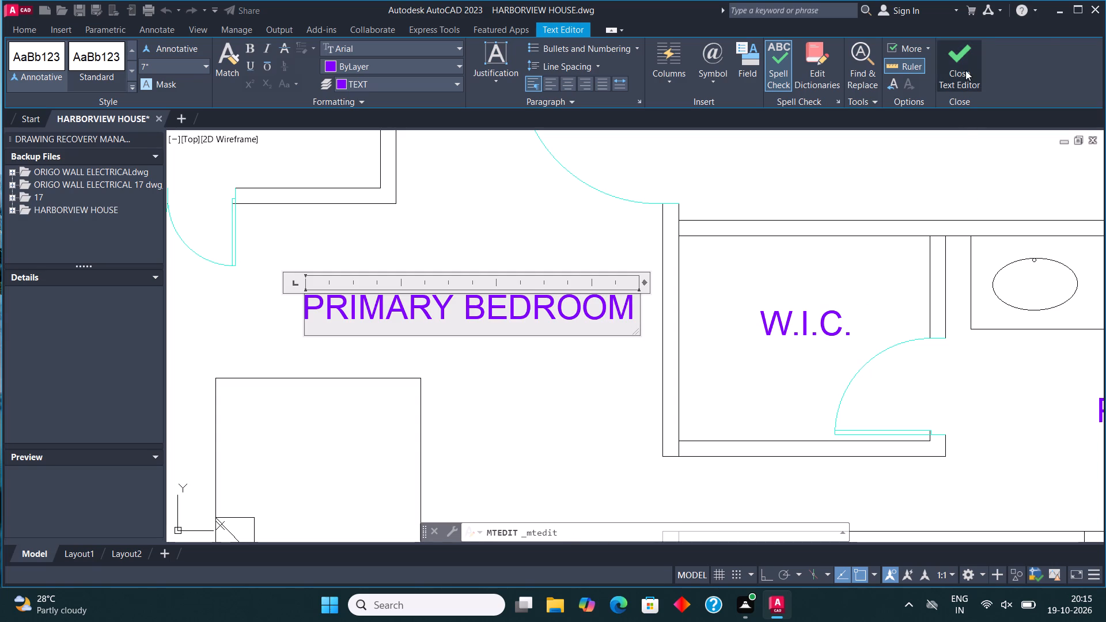
pyautogui.click(965, 70)
# Move the PRIMARY BEDROOM label away from the W.I.C. wall so it sits centred just above the bed.
pyautogui.scroll(-3, 529, 475)
pyautogui.moveTo(537, 422); pyautogui.dragTo(561, 403, button='middle')
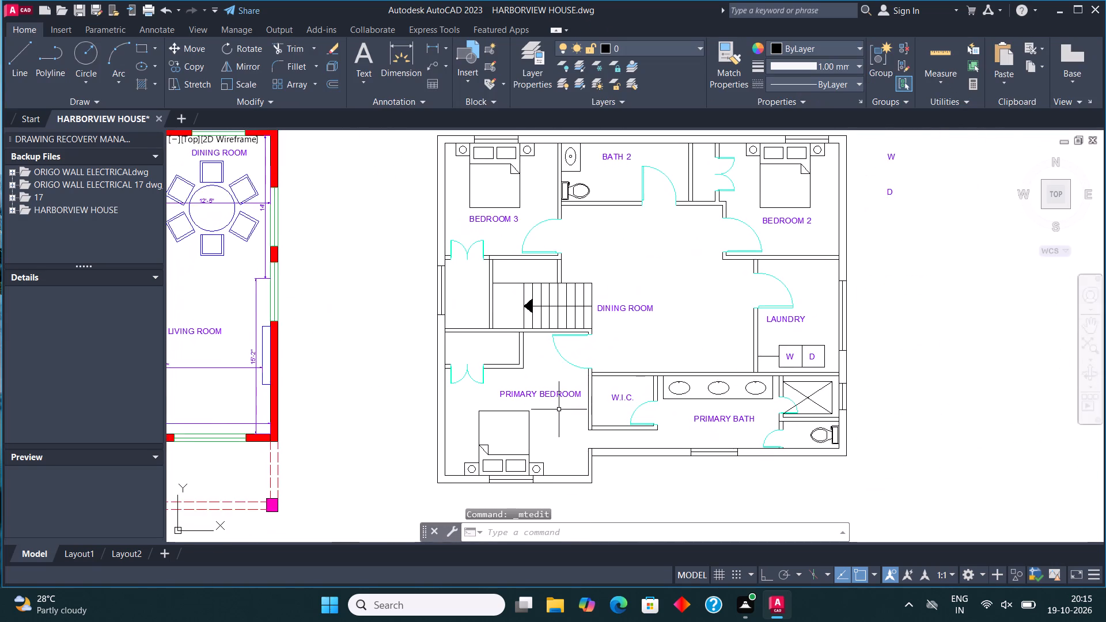
pyautogui.scroll(2, 543, 397)
pyautogui.click(527, 377)
pyautogui.click(513, 392)
pyautogui.click(187, 48)
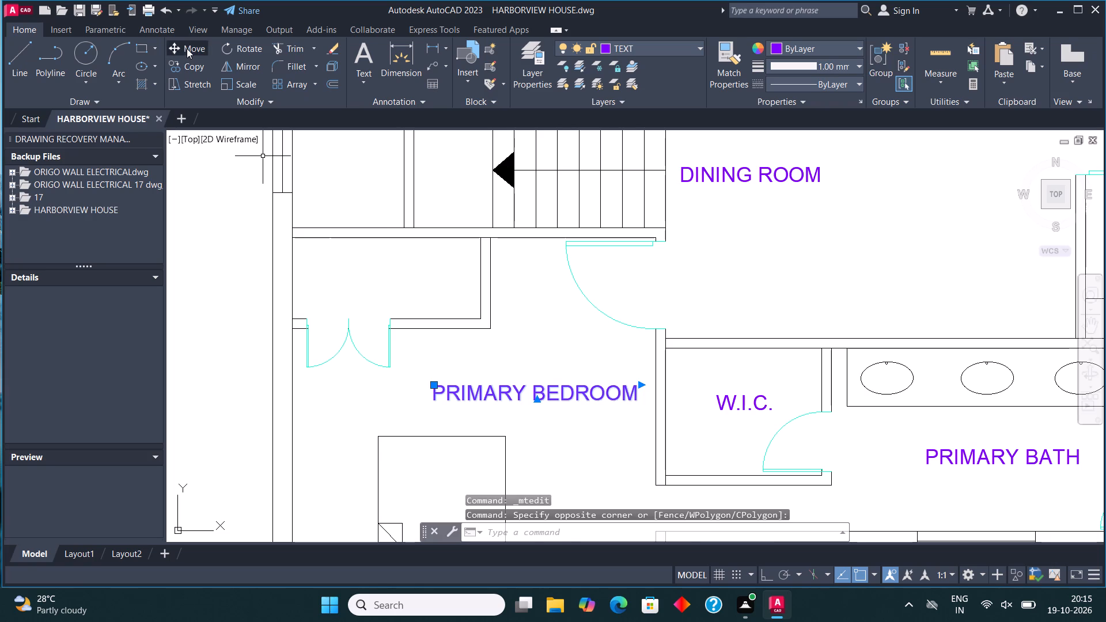
pyautogui.click(498, 400)
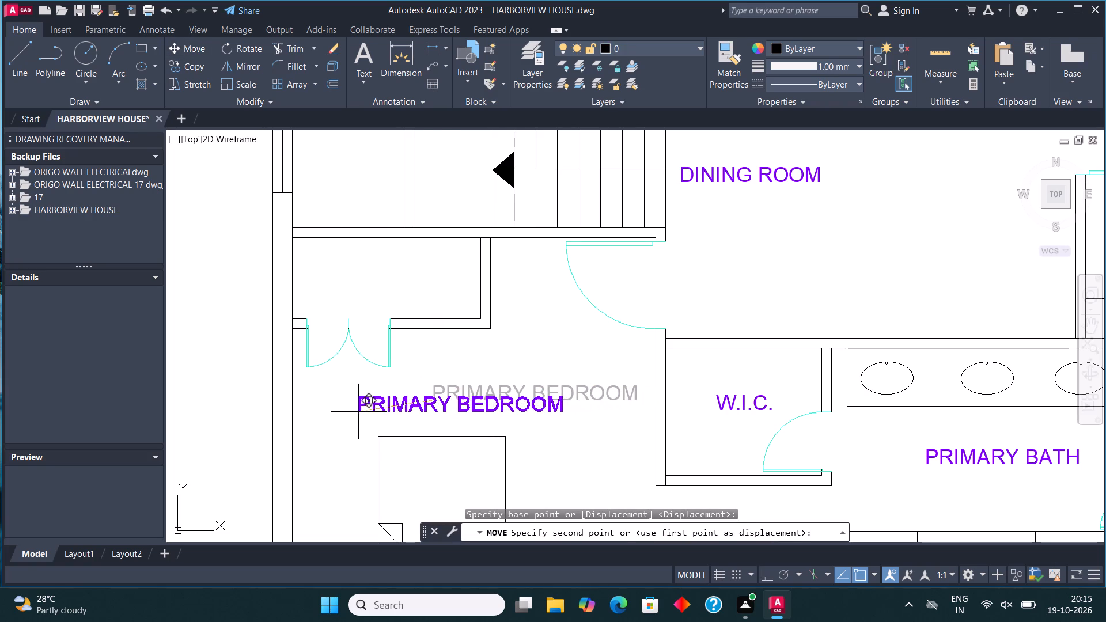
pyautogui.click(359, 408)
# Replace the DINING ROOM label text beside the second floor staircase with DN.
pyautogui.scroll(-3, 399, 489)
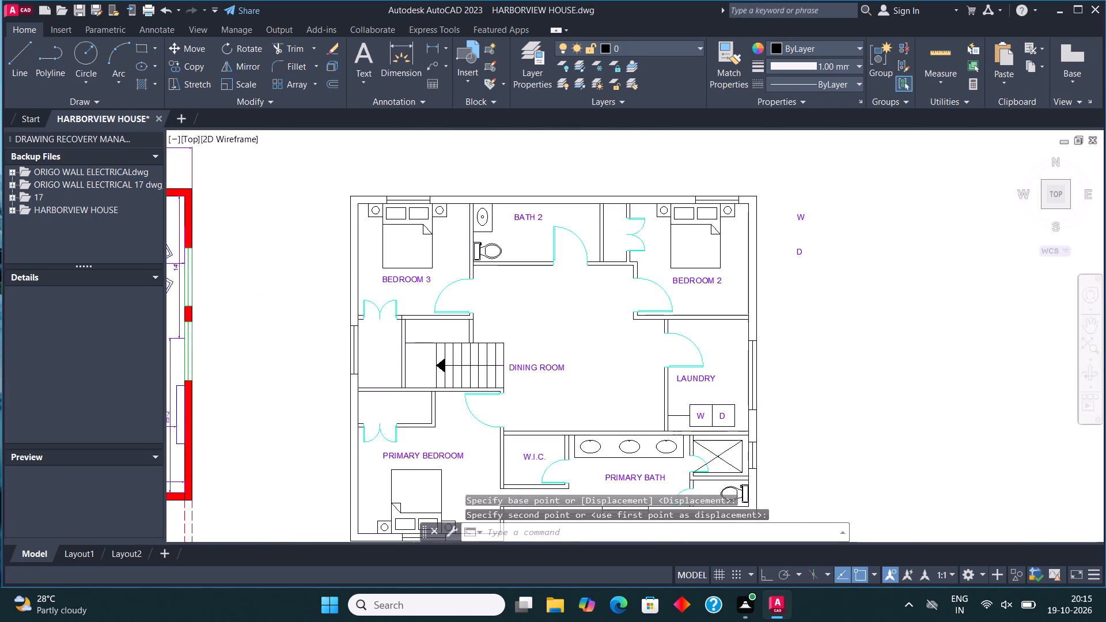
pyautogui.scroll(2, 403, 386)
pyautogui.scroll(-3, 402, 386)
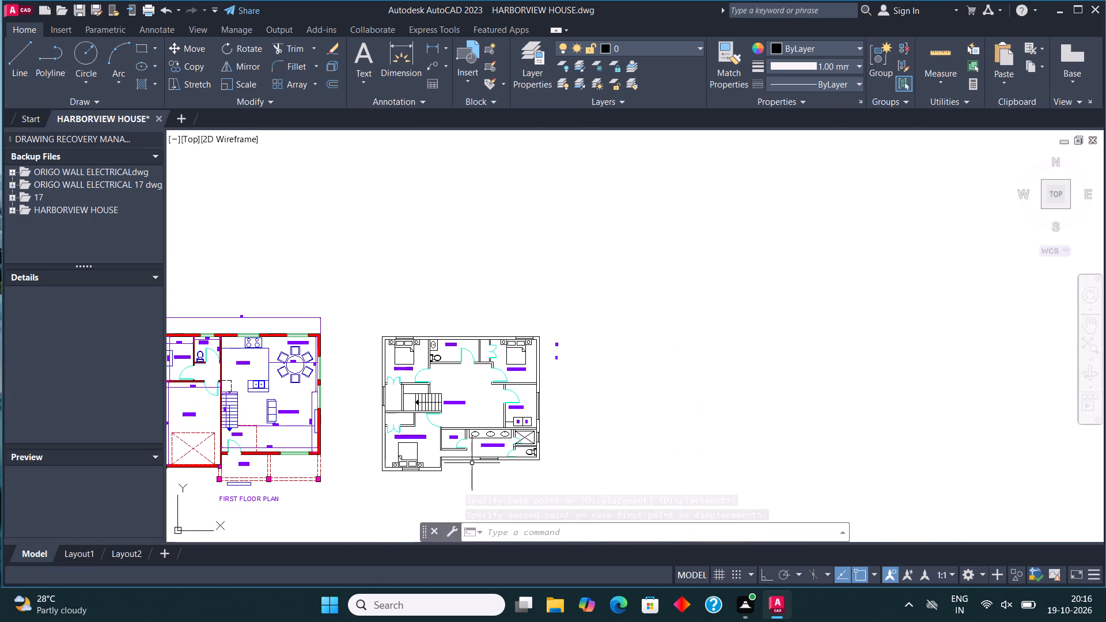
pyautogui.scroll(2, 406, 418)
pyautogui.scroll(3, 599, 374)
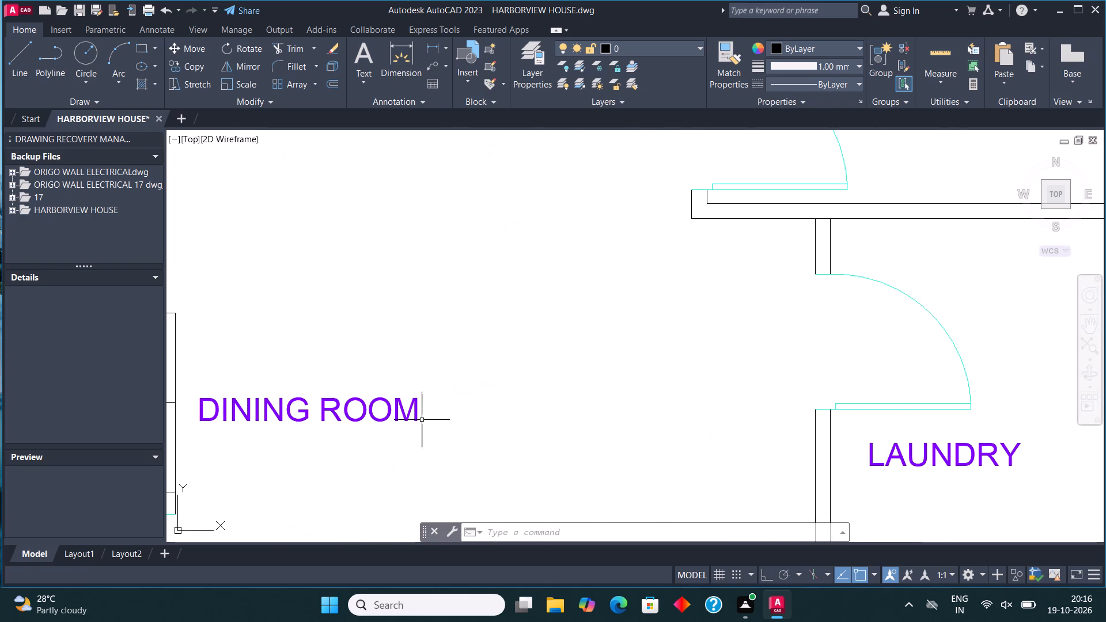
pyautogui.click(321, 410)
pyautogui.rightClick(321, 410)
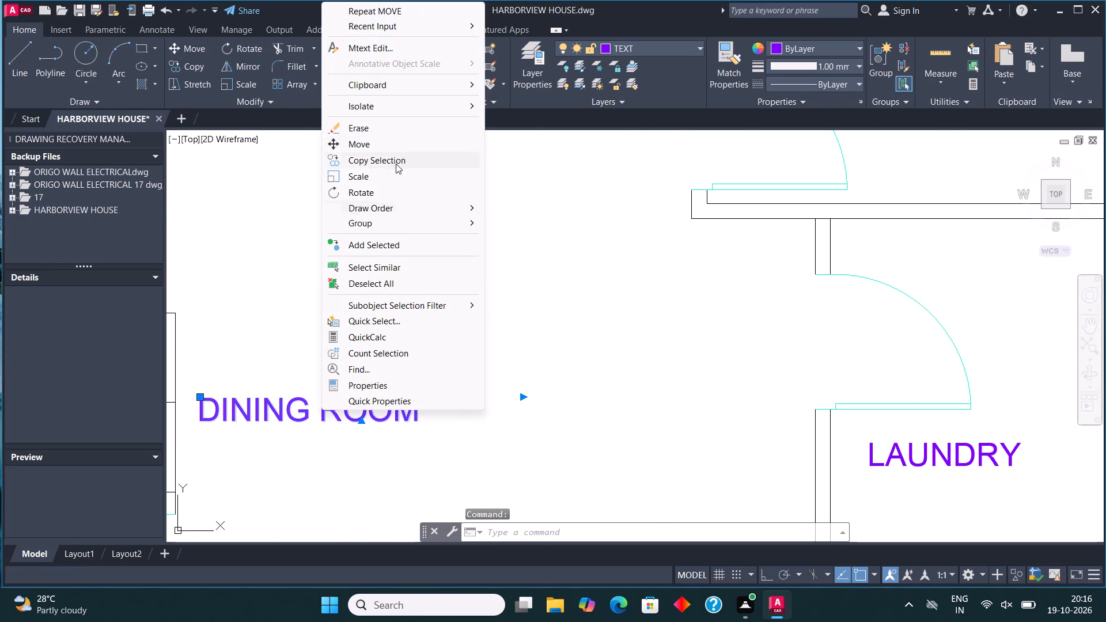
pyautogui.click(395, 53)
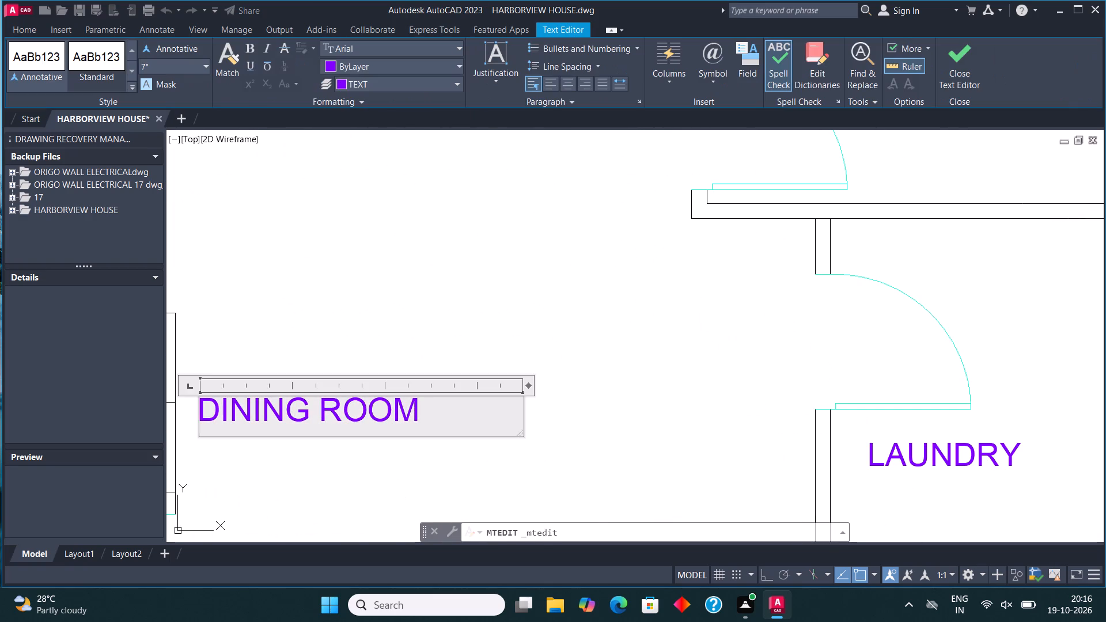
pyautogui.click(430, 423)
pyautogui.press('BackSpace')
pyautogui.press('BackSpace')
pyautogui.press('BackSpace')
pyautogui.press('BackSpace')
pyautogui.press('BackSpace')
pyautogui.press('BackSpace')
pyautogui.press('BackSpace')
pyautogui.press('BackSpace')
pyautogui.press('BackSpace')
pyautogui.press('BackSpace')
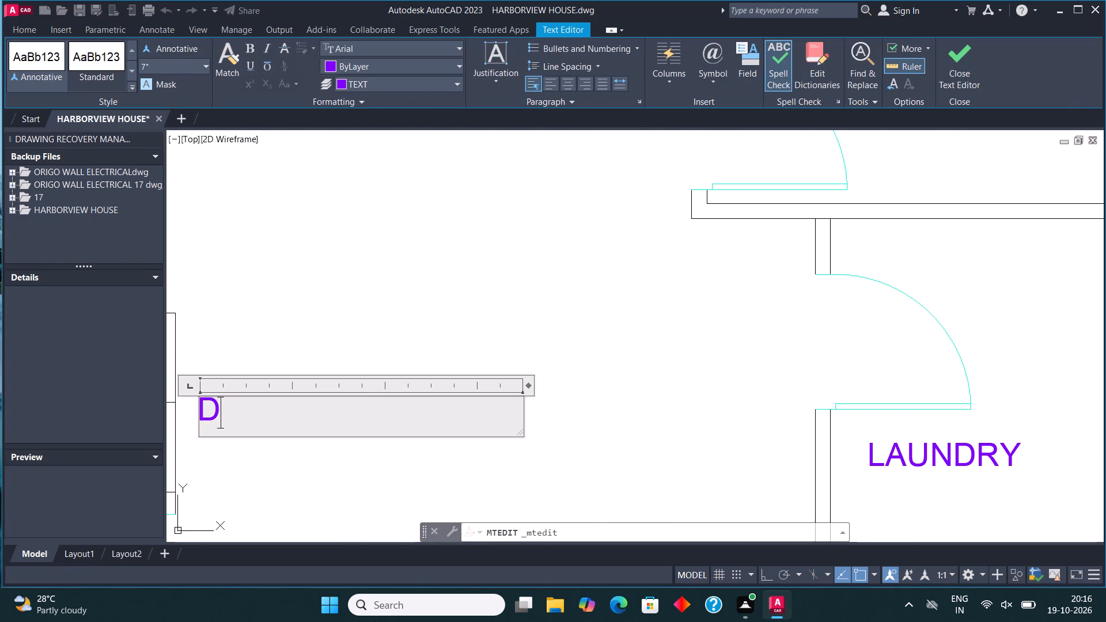
pyautogui.press('n')
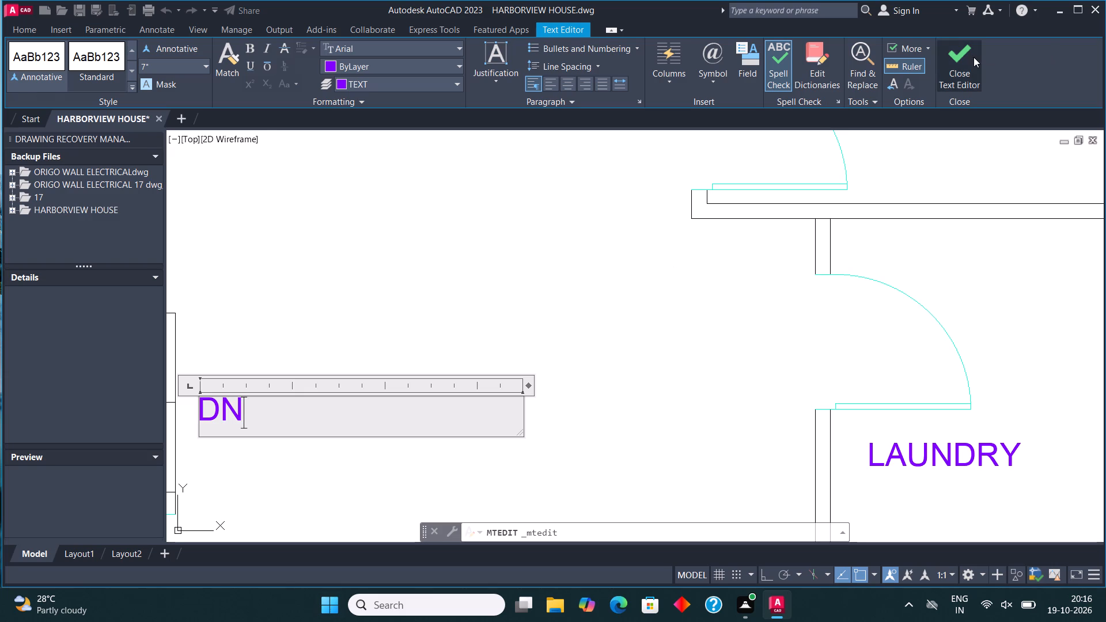
pyautogui.click(974, 57)
# Delete the stray W and D labels lying outside the second floor plan, beyond Bedroom 2.
pyautogui.scroll(-4, 741, 390)
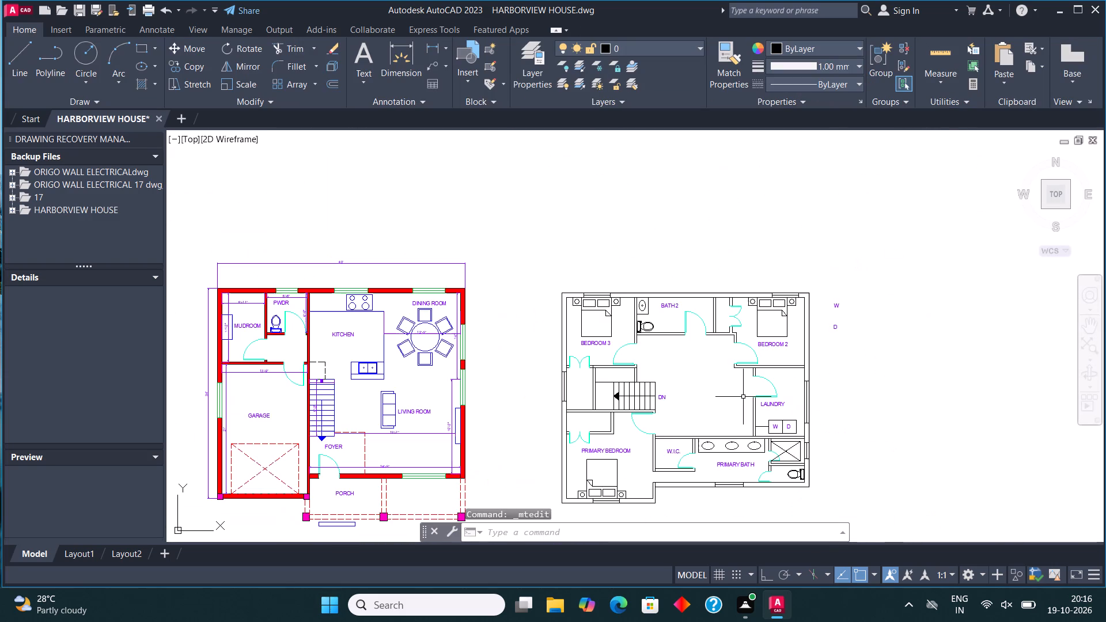
pyautogui.scroll(1, 743, 397)
pyautogui.moveTo(740, 394); pyautogui.dragTo(687, 320, button='middle')
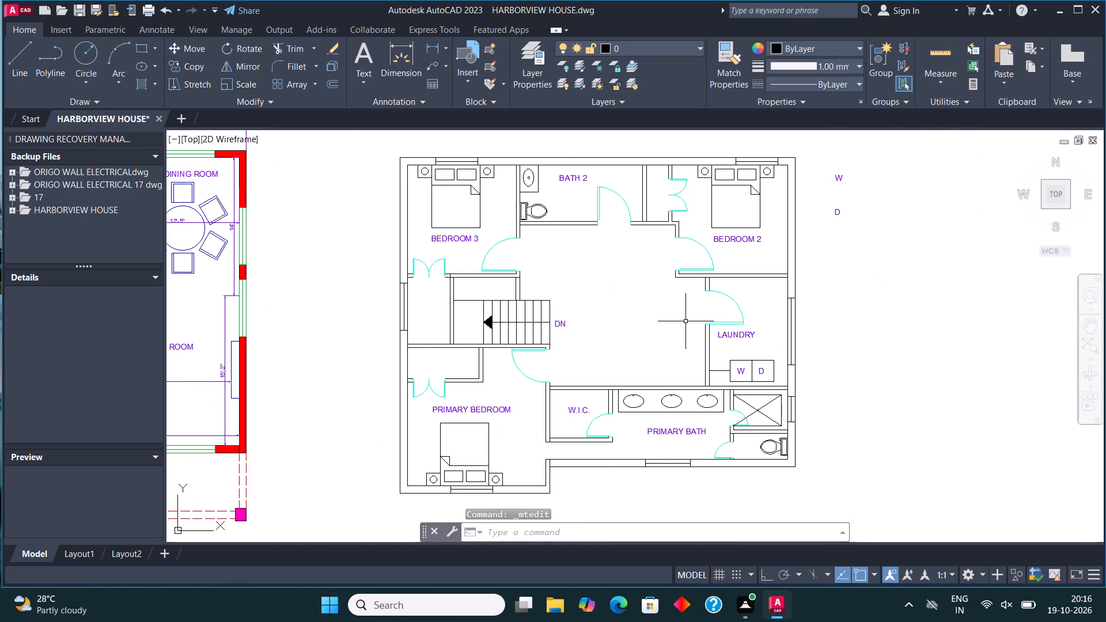
pyautogui.scroll(-1, 636, 328)
pyautogui.click(788, 260)
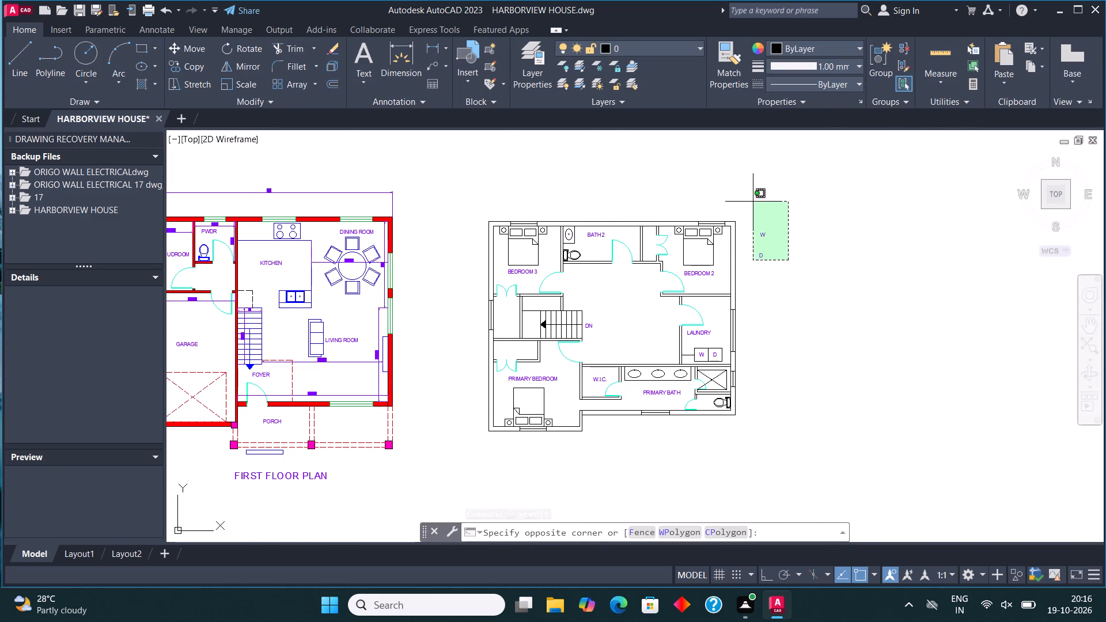
pyautogui.click(753, 202)
pyautogui.press('Delete')
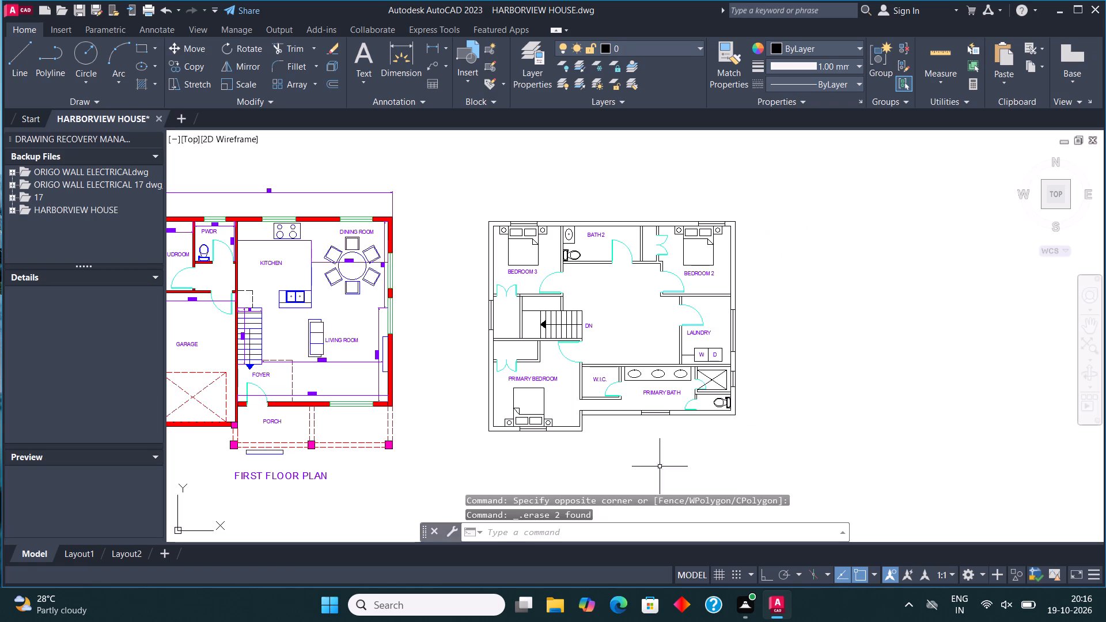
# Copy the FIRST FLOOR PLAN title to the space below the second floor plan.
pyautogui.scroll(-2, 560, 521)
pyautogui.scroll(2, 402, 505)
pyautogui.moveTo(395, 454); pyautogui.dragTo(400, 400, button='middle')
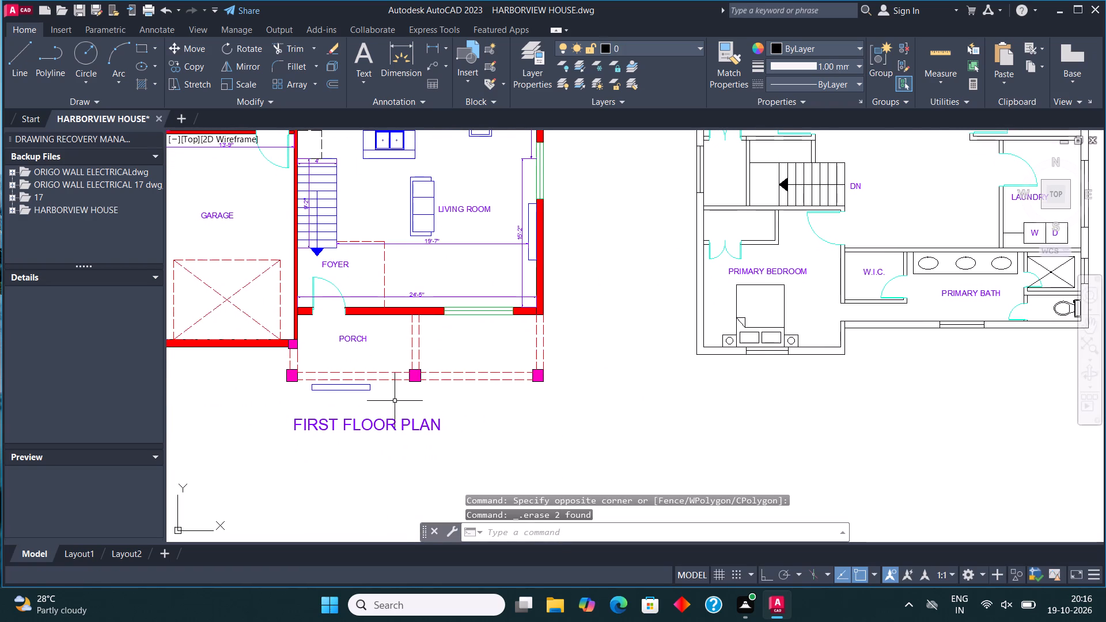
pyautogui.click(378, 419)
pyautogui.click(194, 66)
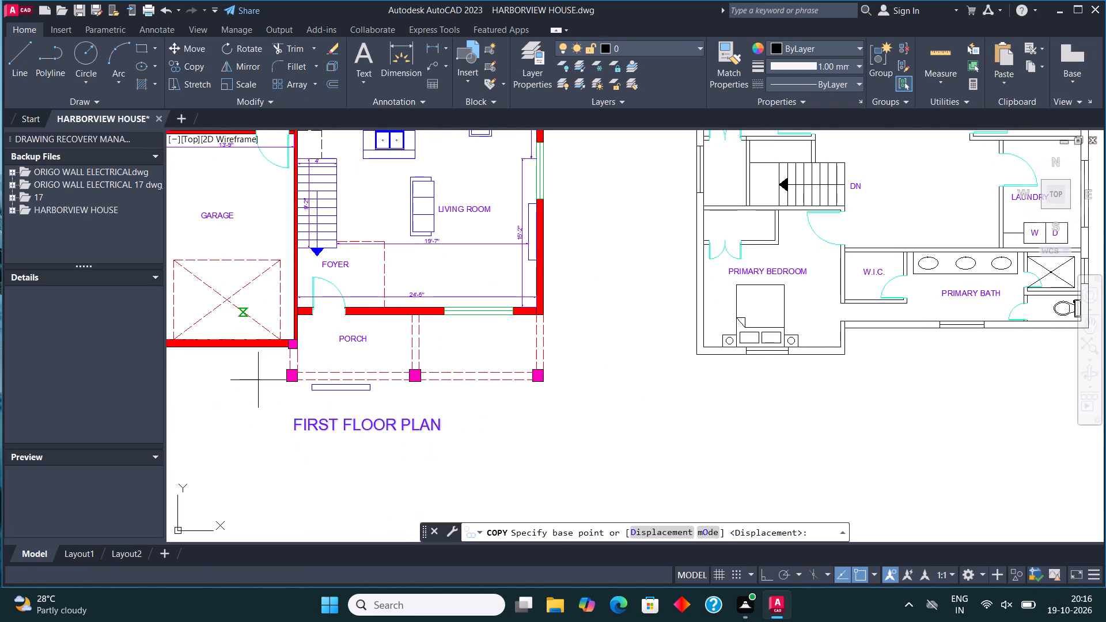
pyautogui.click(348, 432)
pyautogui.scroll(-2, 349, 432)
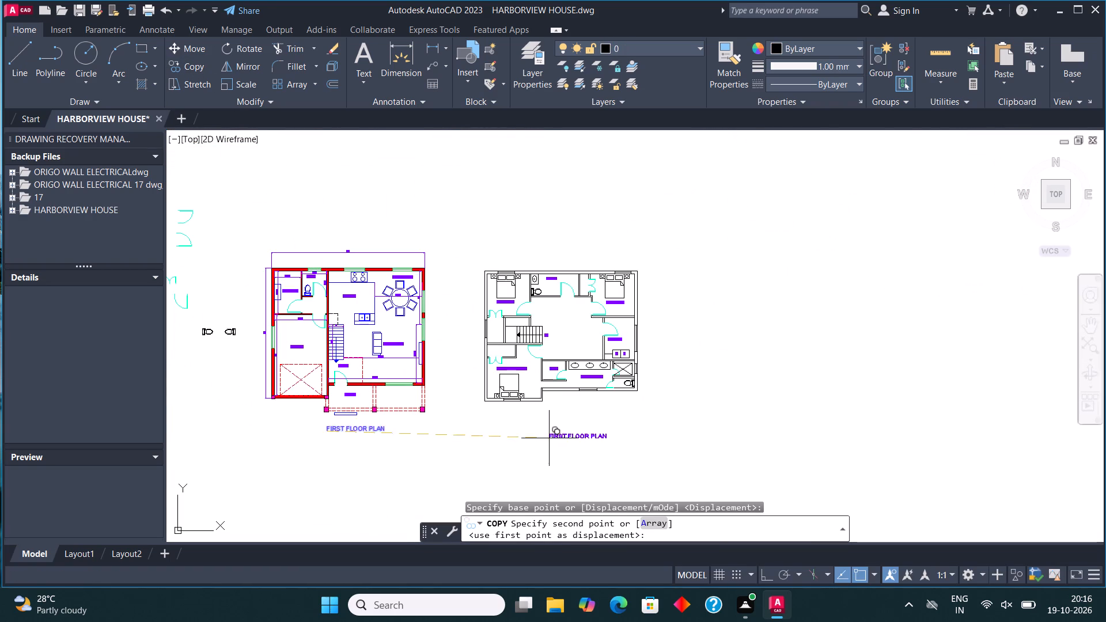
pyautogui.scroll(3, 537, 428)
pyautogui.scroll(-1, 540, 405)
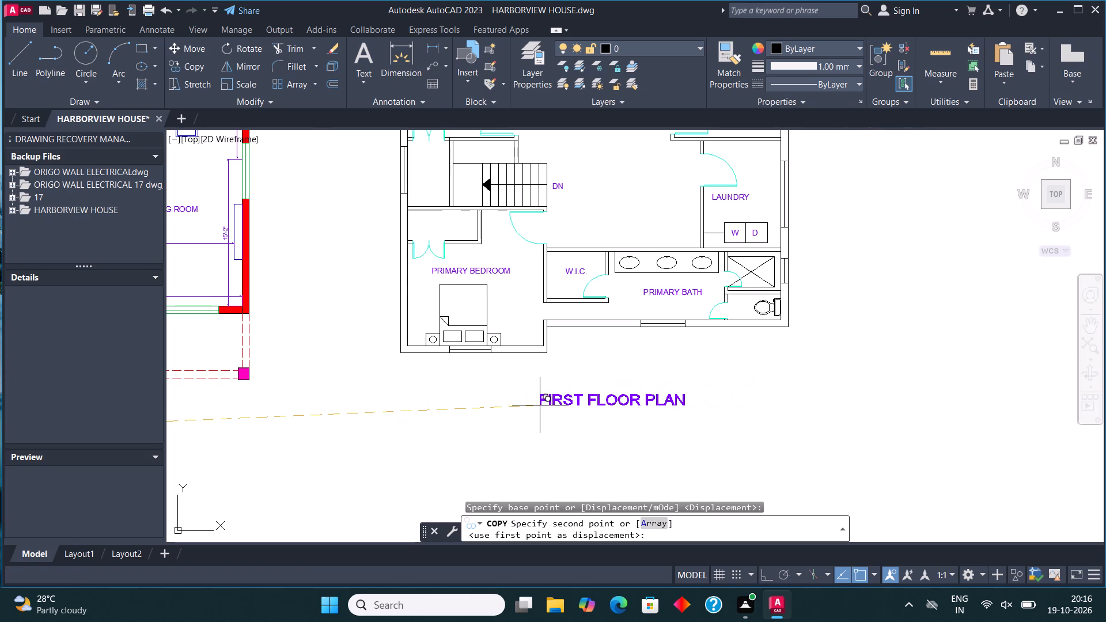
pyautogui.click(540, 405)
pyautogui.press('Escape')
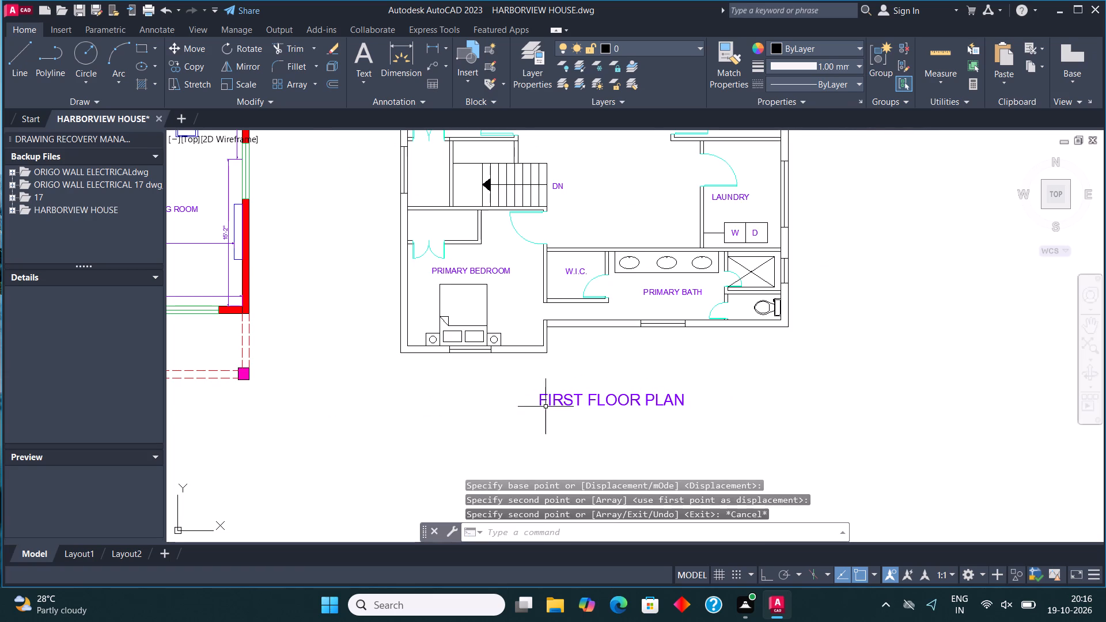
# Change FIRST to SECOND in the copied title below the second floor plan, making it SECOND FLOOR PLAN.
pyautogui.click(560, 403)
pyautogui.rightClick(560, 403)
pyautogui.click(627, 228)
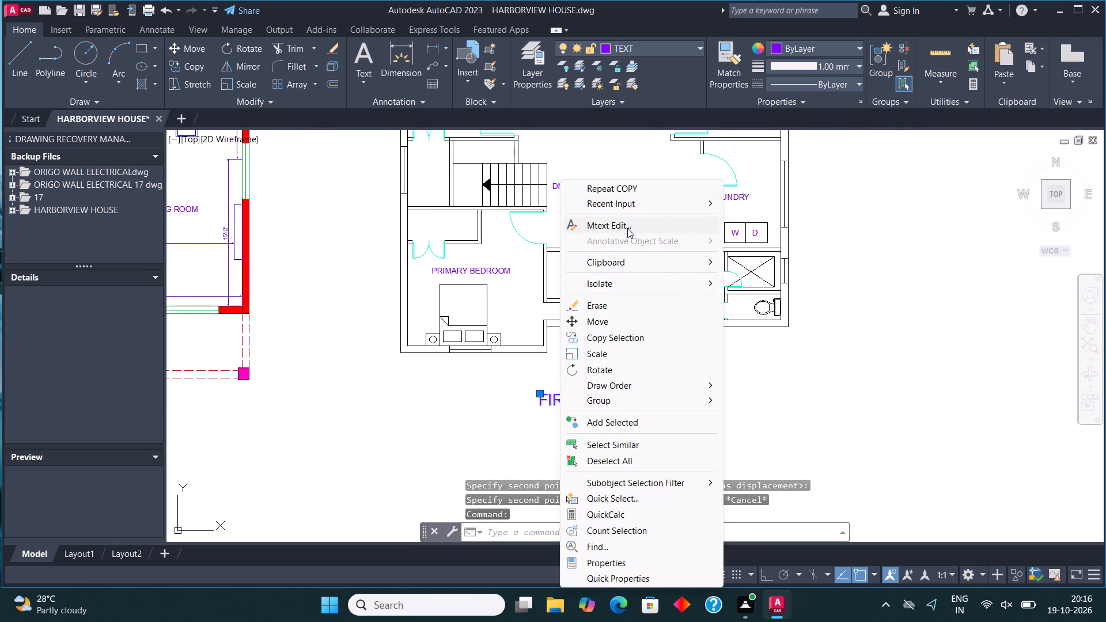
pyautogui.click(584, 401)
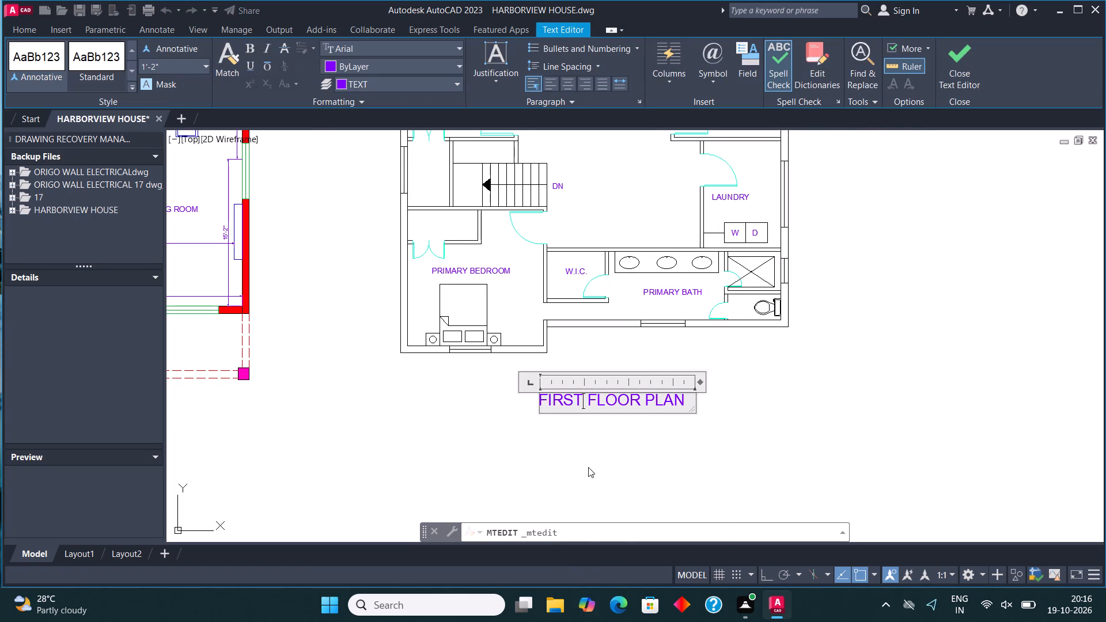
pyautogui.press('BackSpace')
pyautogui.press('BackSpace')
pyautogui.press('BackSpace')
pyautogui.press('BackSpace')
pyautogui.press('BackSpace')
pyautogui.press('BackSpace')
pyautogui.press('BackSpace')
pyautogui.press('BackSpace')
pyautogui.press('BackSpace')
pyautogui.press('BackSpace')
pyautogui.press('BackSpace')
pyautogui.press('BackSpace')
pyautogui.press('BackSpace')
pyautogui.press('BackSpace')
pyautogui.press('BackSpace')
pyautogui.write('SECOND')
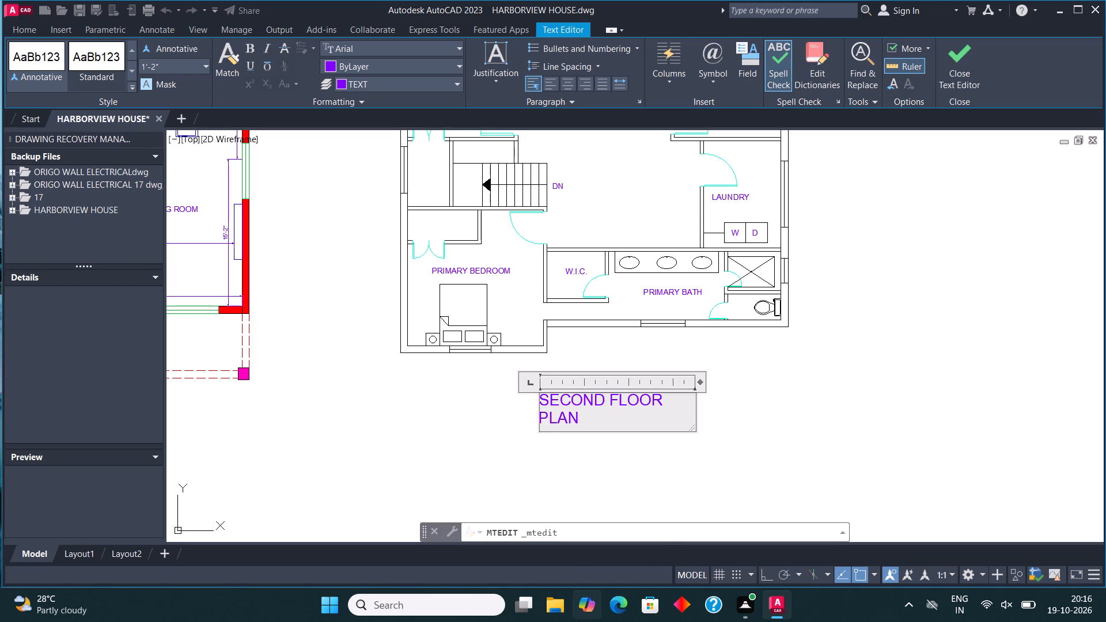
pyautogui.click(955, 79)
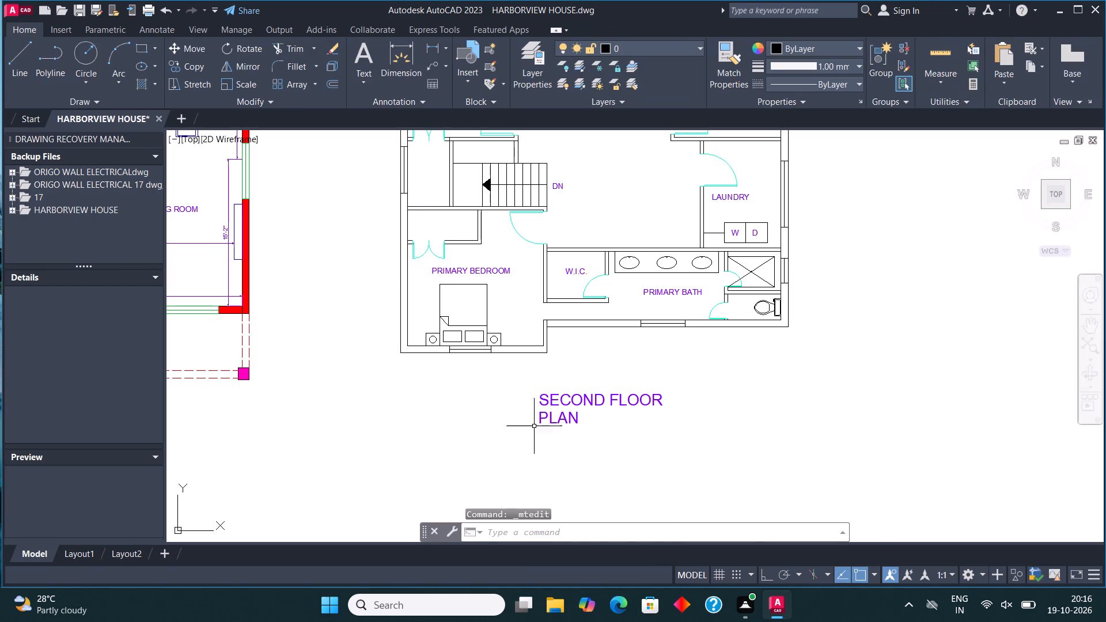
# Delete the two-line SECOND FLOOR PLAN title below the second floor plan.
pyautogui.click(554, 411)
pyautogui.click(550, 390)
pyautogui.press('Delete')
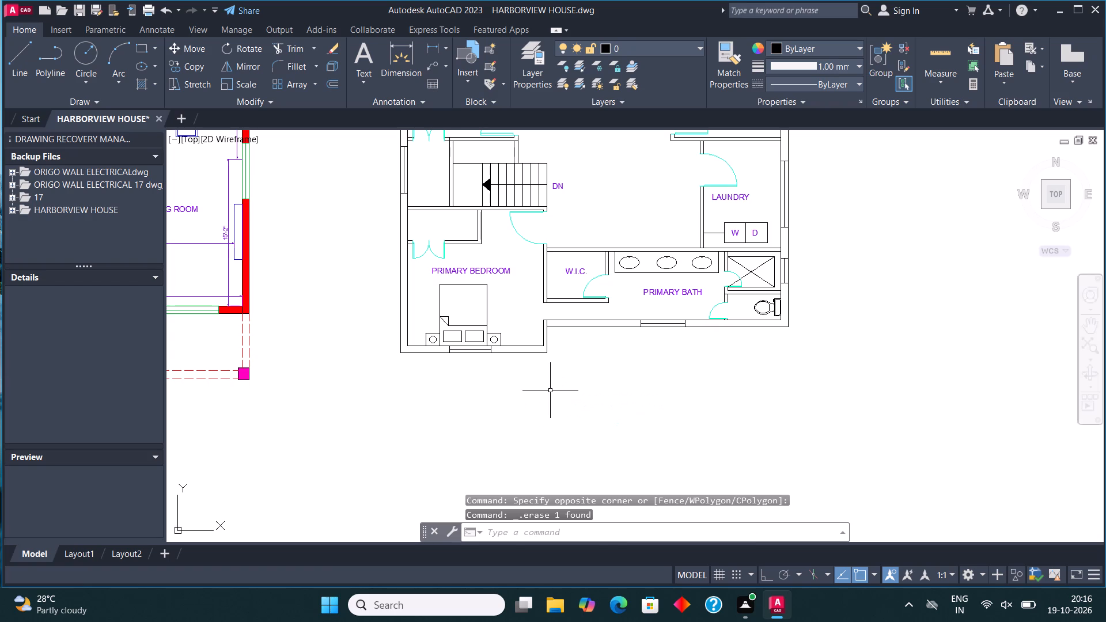
# Copy the FIRST FLOOR PLAN title again to the space below the second floor plan.
pyautogui.scroll(-3, 409, 323)
pyautogui.scroll(2, 364, 344)
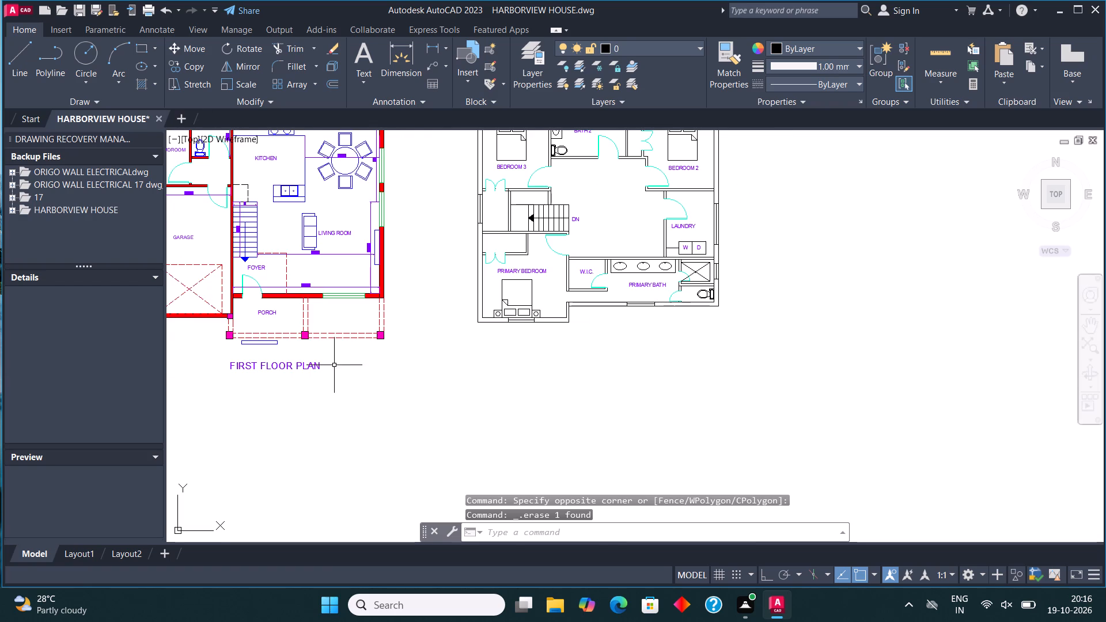
pyautogui.click(302, 369)
pyautogui.click(194, 66)
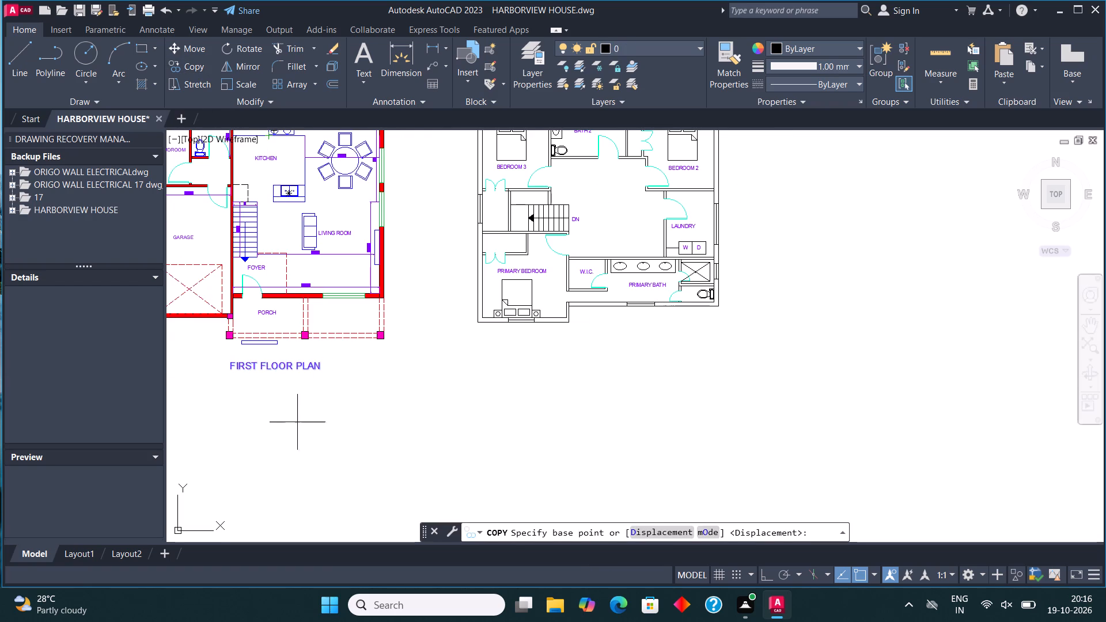
pyautogui.click(278, 362)
pyautogui.scroll(3, 589, 349)
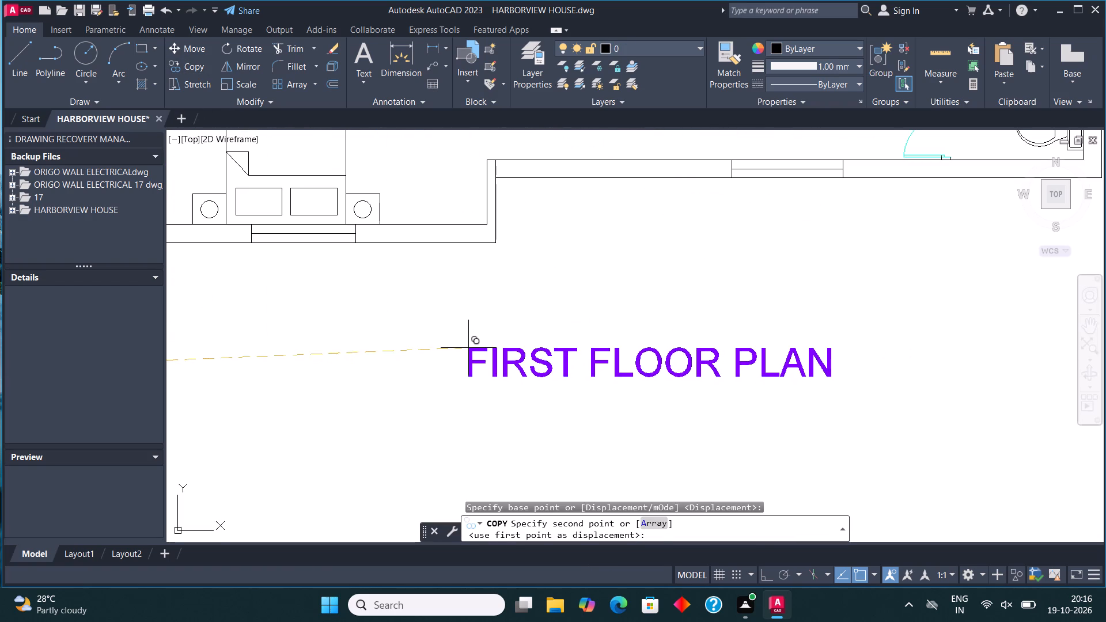
pyautogui.click(464, 335)
pyautogui.press('Escape')
# Widen the text frame of the copied FIRST FLOOR PLAN title so a longer title fits on one line.
pyautogui.click(553, 339)
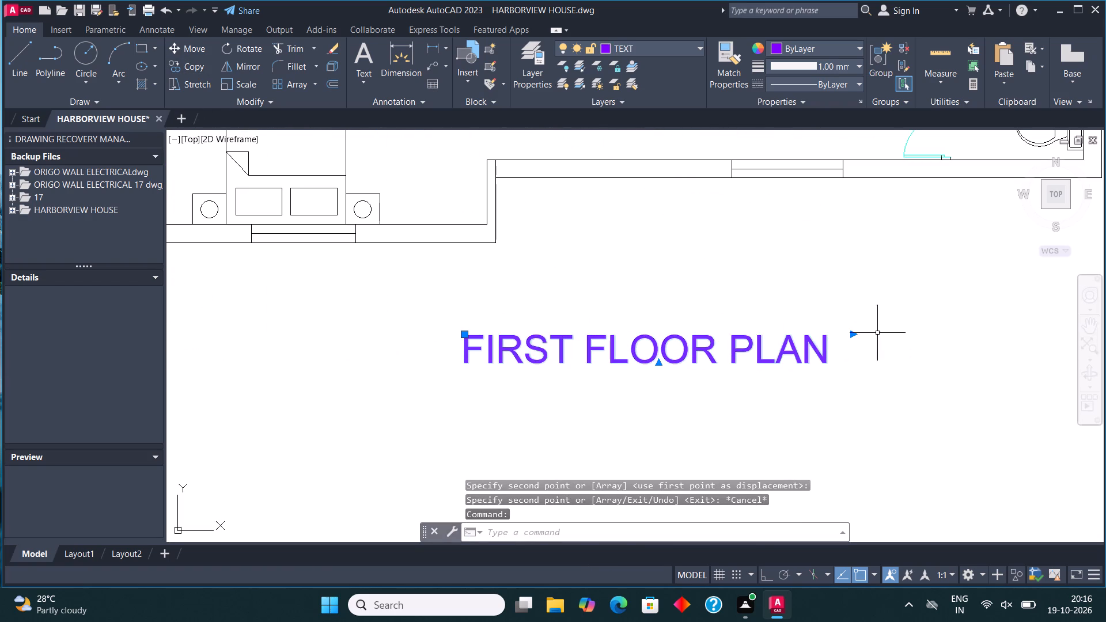
pyautogui.moveTo(854, 334); pyautogui.dragTo(1005, 324)
pyautogui.click(1025, 328)
pyautogui.scroll(-2, 549, 400)
pyautogui.scroll(2, 668, 385)
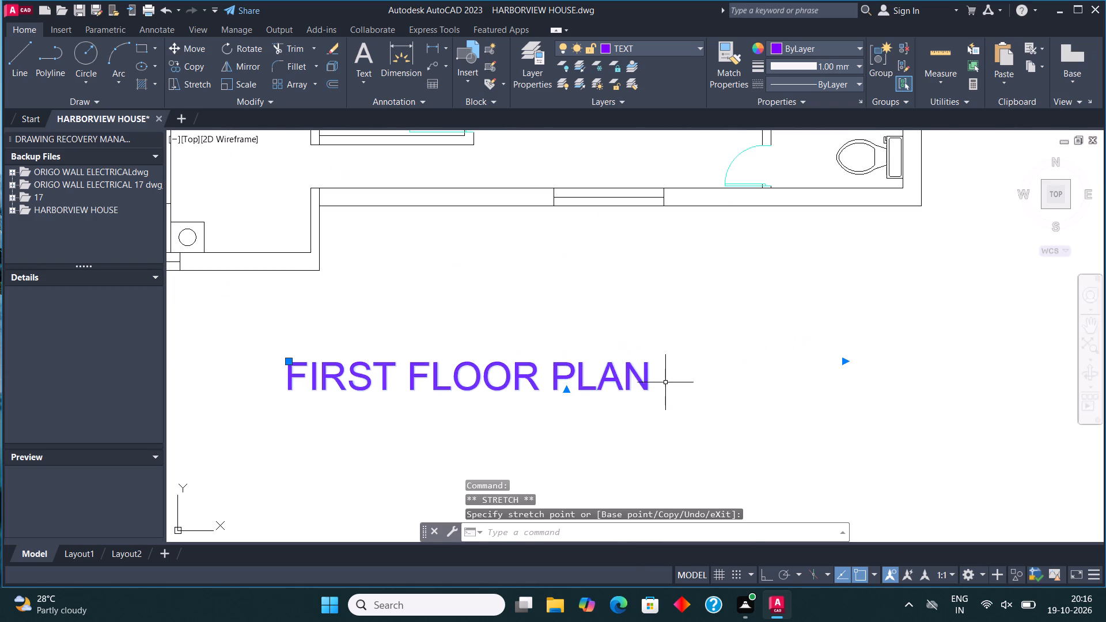
# Change FIRST to SECOND in the copied title below the second floor plan, making it SECOND FLOOR PLAN.
pyautogui.click(491, 381)
pyautogui.click(463, 369)
pyautogui.rightClick(462, 369)
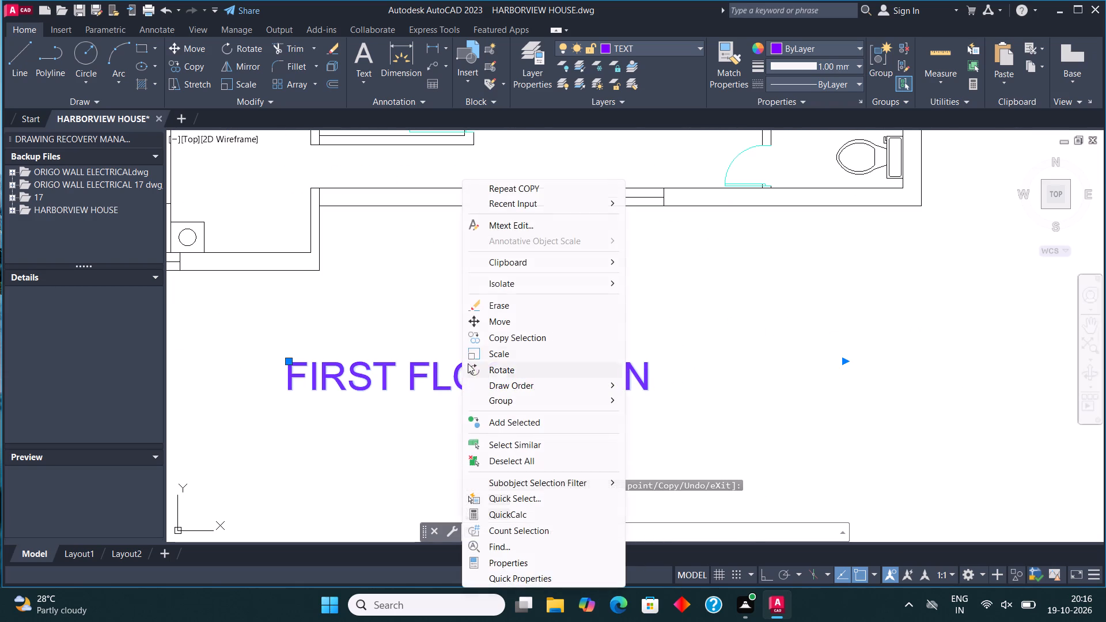
pyautogui.click(520, 228)
pyautogui.click(404, 373)
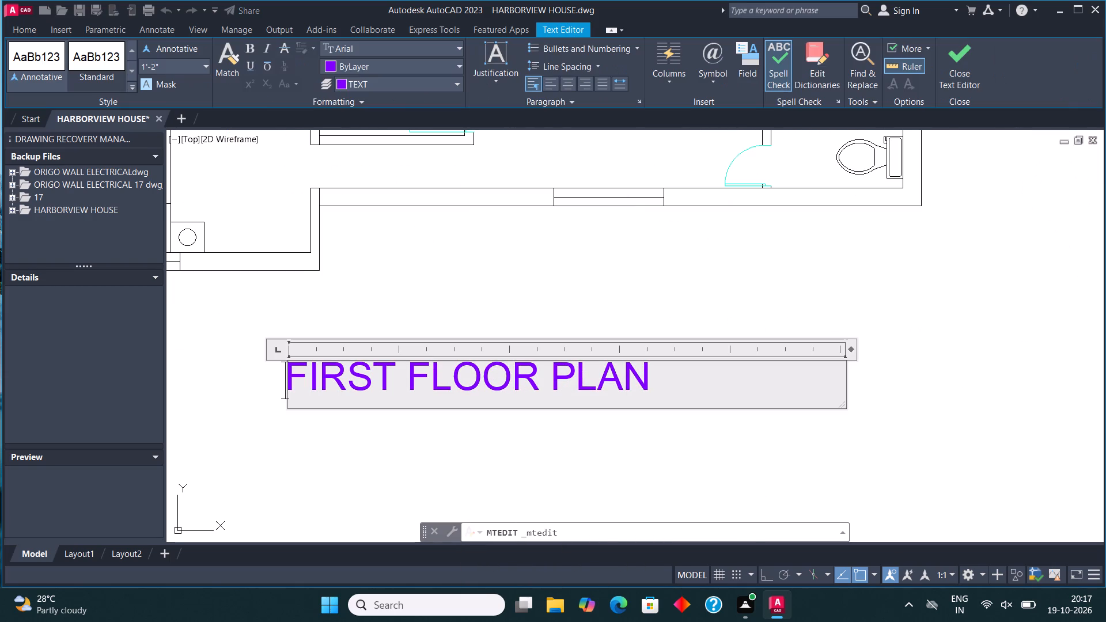
pyautogui.press('BackSpace')
pyautogui.press('BackSpace')
pyautogui.press('BackSpace')
pyautogui.press('BackSpace')
pyautogui.press('BackSpace')
pyautogui.press('BackSpace')
pyautogui.press('BackSpace')
pyautogui.press('BackSpace')
pyautogui.press('BackSpace')
pyautogui.press('BackSpace')
pyautogui.press('BackSpace')
pyautogui.press('BackSpace')
pyautogui.press('BackSpace')
pyautogui.press('BackSpace')
pyautogui.press('BackSpace')
pyautogui.press('BackSpace')
pyautogui.press('BackSpace')
pyautogui.press('BackSpace')
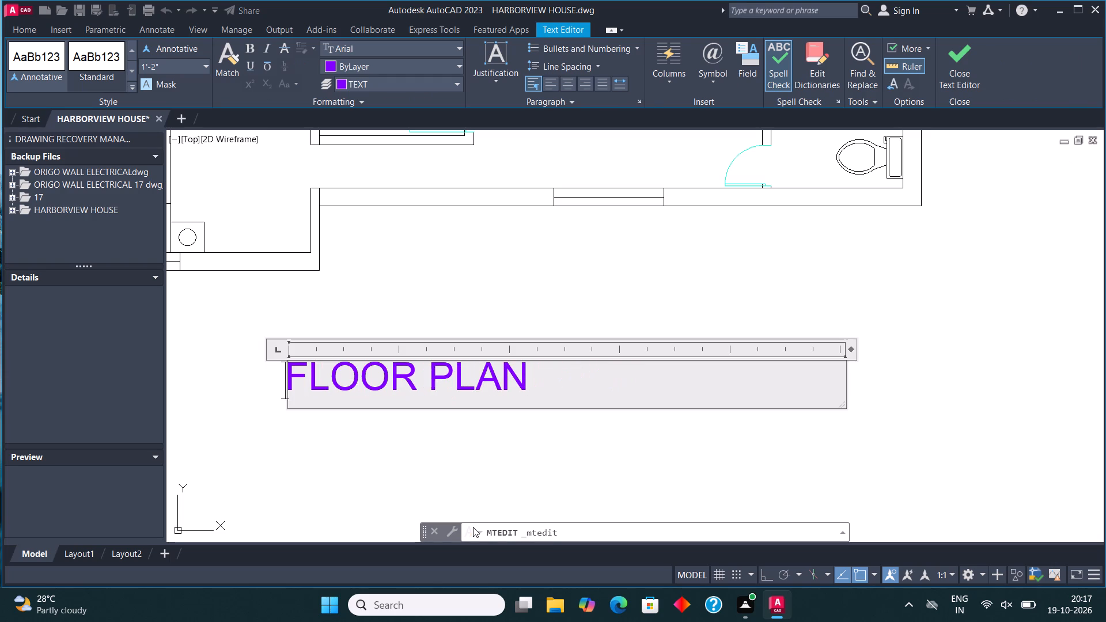
pyautogui.write('SE')
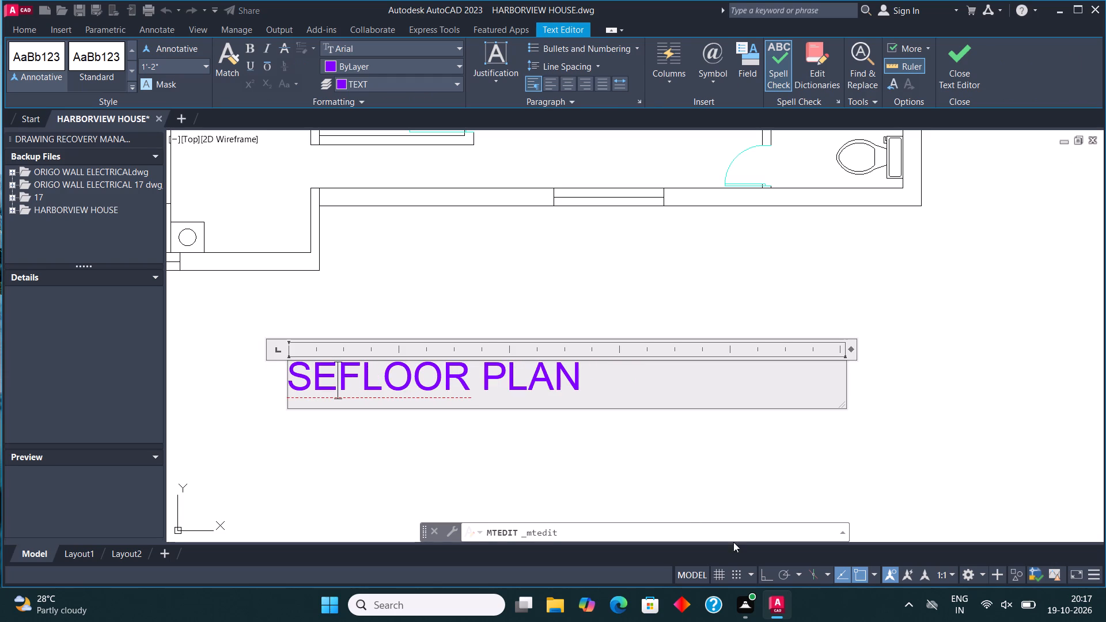
pyautogui.write('COND')
pyautogui.press('space')
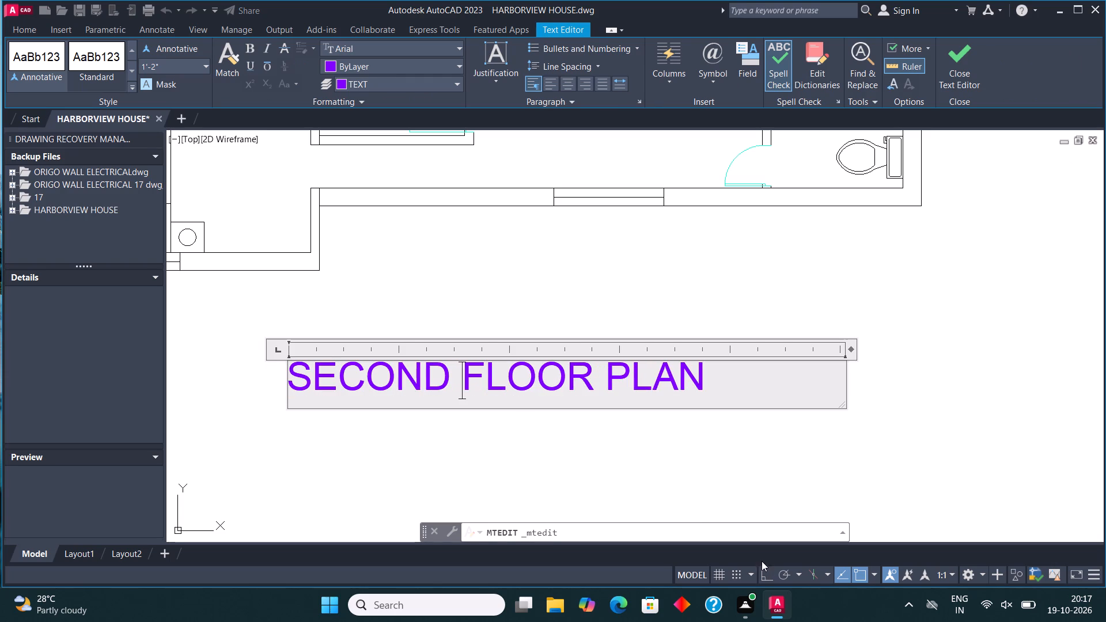
pyautogui.click(950, 59)
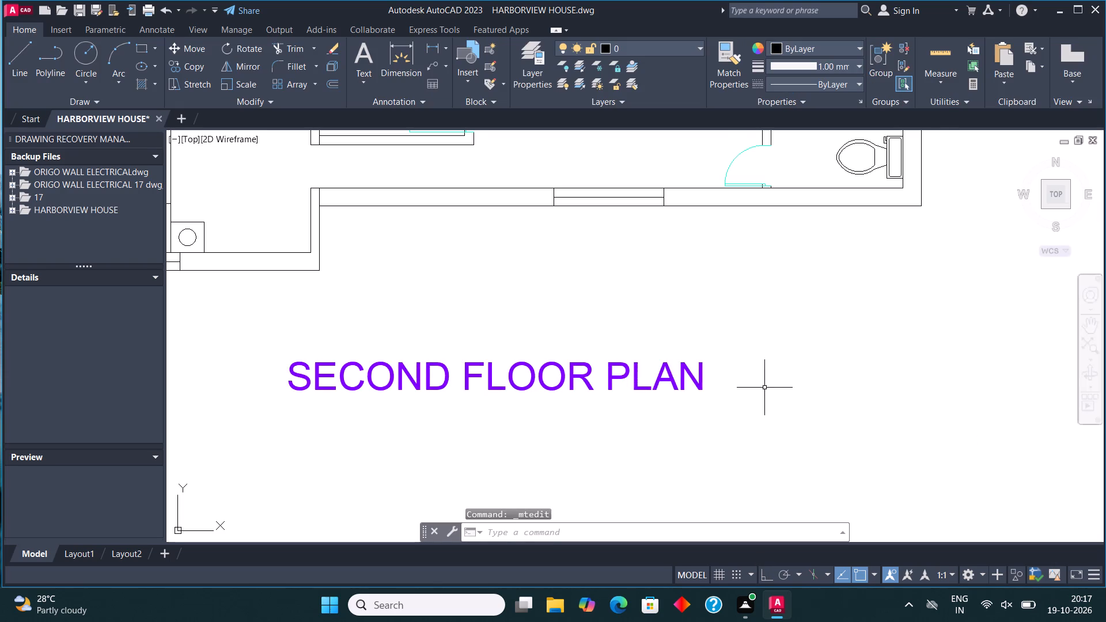
# Draw a window in the exterior wall above BATH 2 as a rectangle spanning the wall thickness with a line along its middle.
pyautogui.scroll(-2, 738, 369)
pyautogui.moveTo(647, 386); pyautogui.dragTo(655, 392, button='middle')
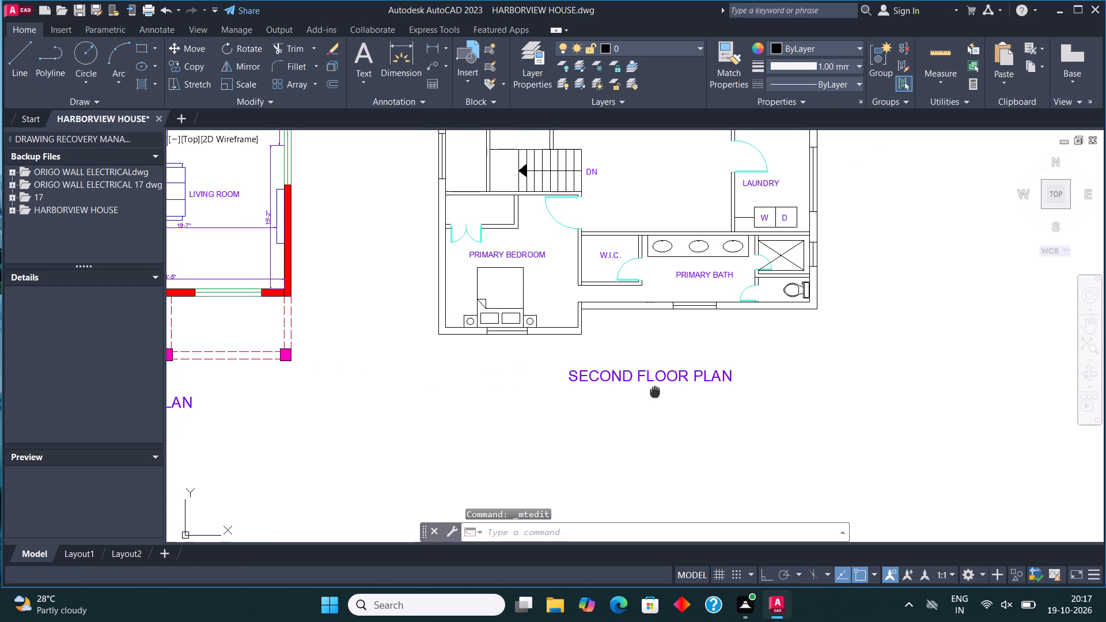
pyautogui.moveTo(655, 392); pyautogui.dragTo(650, 428, button='middle')
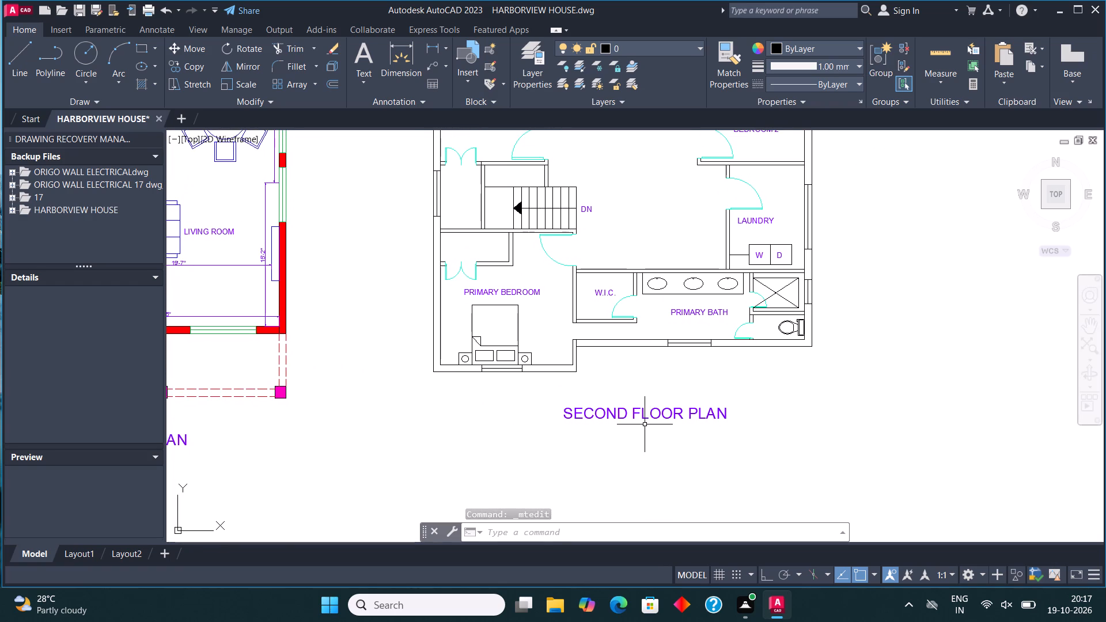
pyautogui.scroll(-2, 643, 424)
pyautogui.scroll(2, 590, 291)
pyautogui.moveTo(609, 329); pyautogui.dragTo(604, 330, button='middle')
pyautogui.scroll(1, 605, 329)
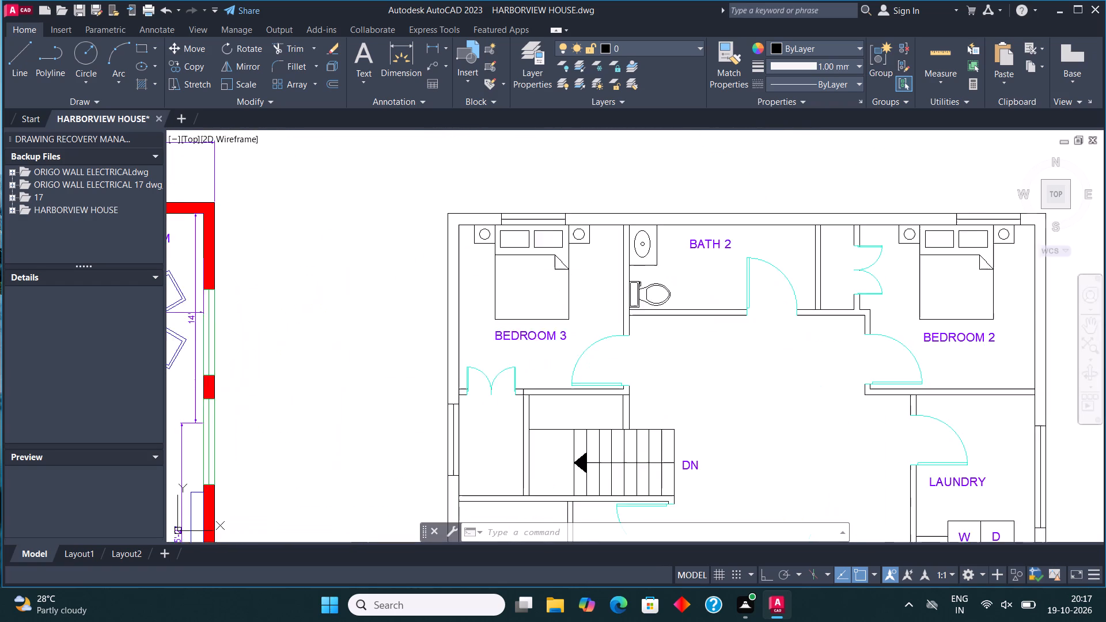
pyautogui.moveTo(604, 330); pyautogui.dragTo(554, 377, button='middle')
pyautogui.scroll(2, 681, 246)
pyautogui.moveTo(681, 246); pyautogui.dragTo(567, 254, button='middle')
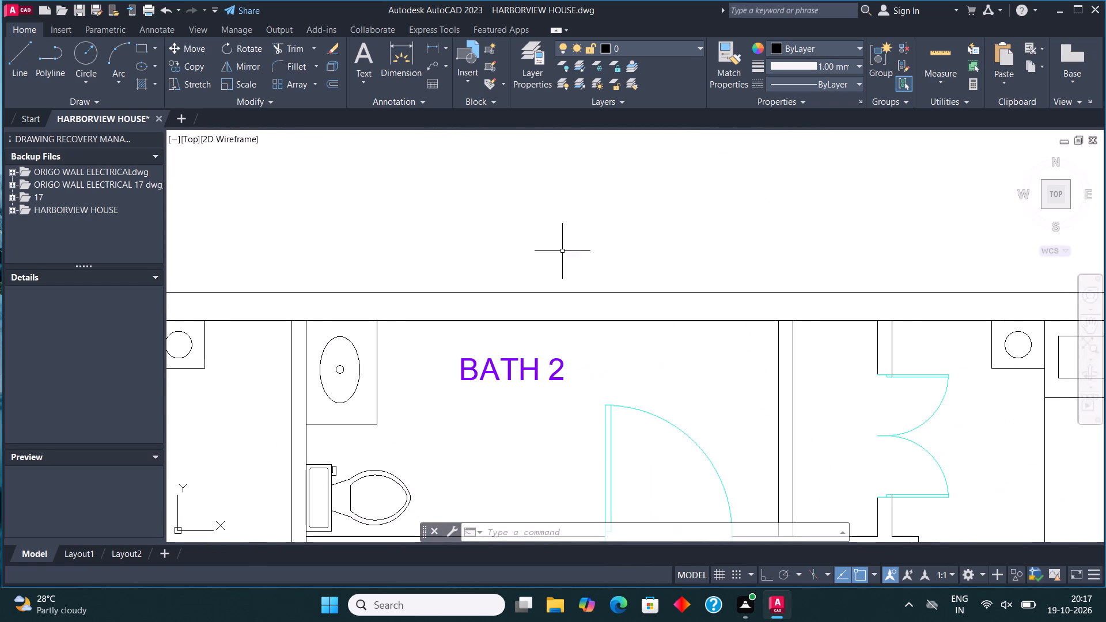
pyautogui.click(147, 49)
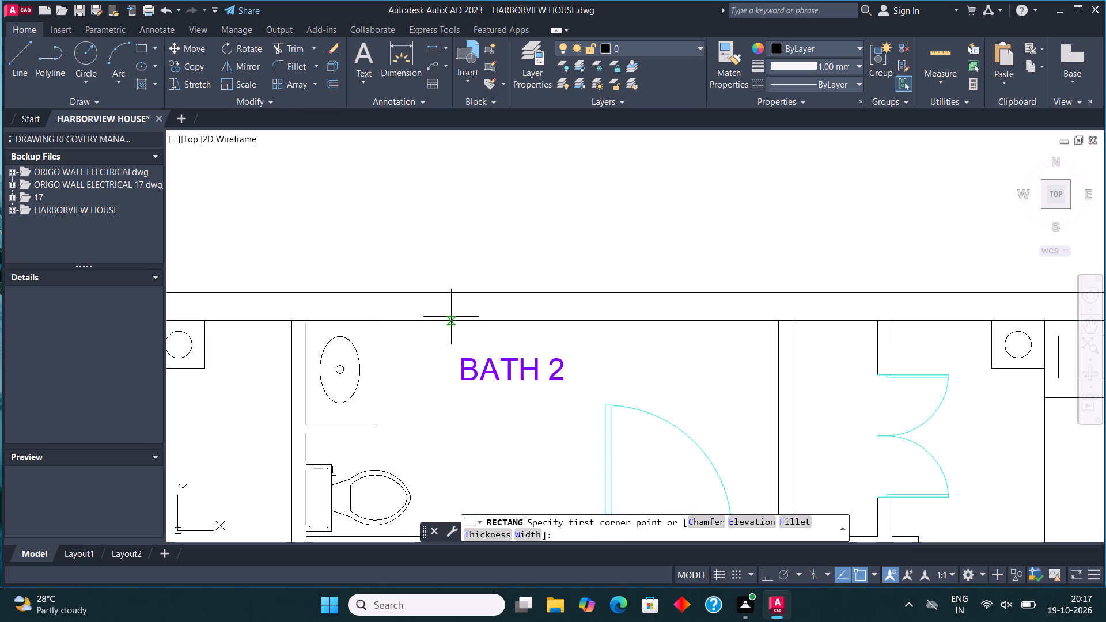
pyautogui.click(451, 320)
pyautogui.click(600, 291)
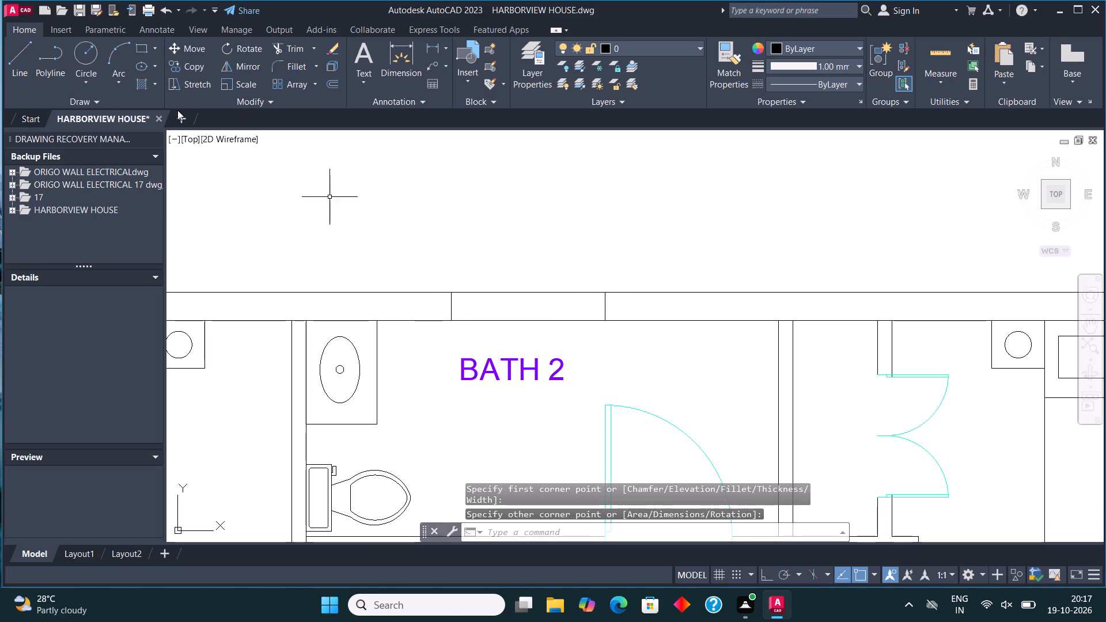
pyautogui.click(13, 55)
pyautogui.click(452, 305)
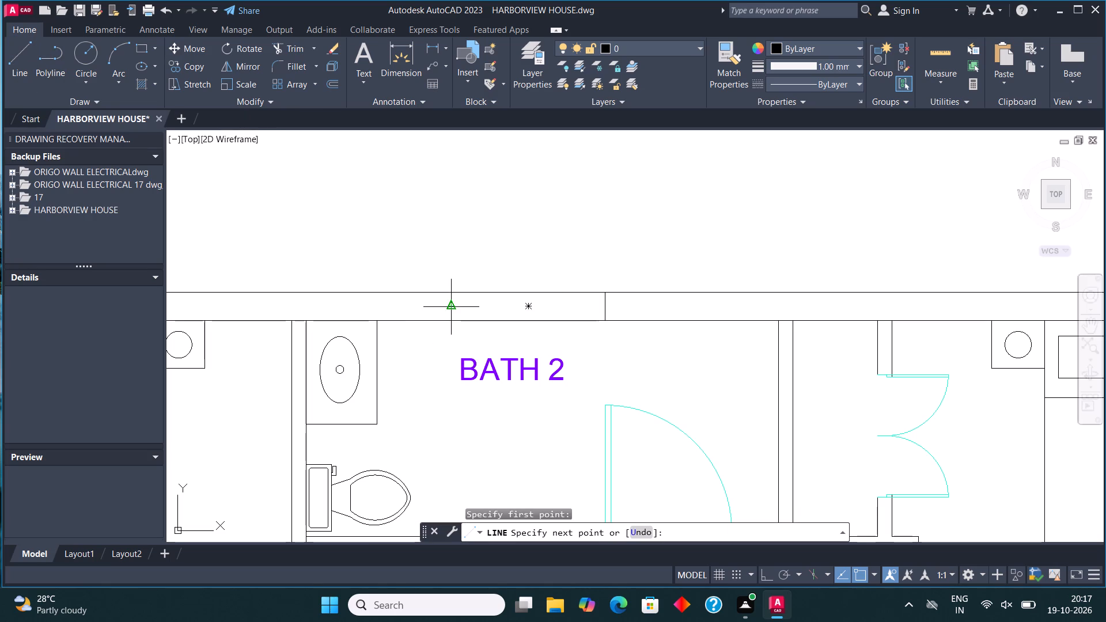
pyautogui.click(605, 307)
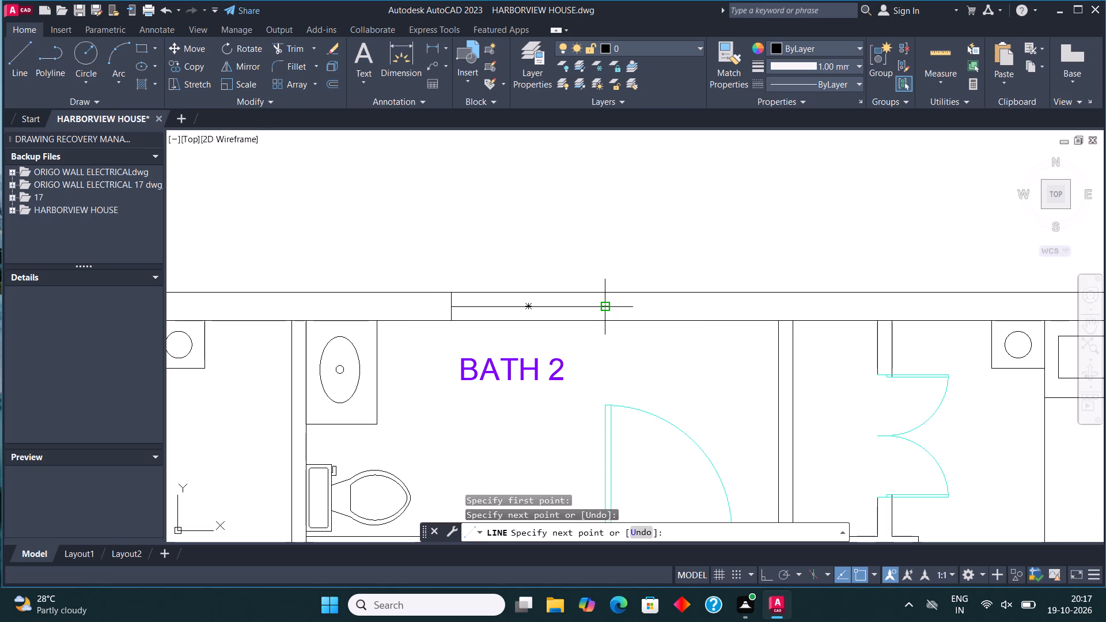
pyautogui.press('Escape')
# Make WALL the current layer and solid-hatch the exterior wall segments around BEDROOM 3, BATH 2 and BEDROOM 2, skipping the windows.
pyautogui.scroll(-3, 605, 306)
pyautogui.moveTo(643, 326); pyautogui.dragTo(637, 318, button='middle')
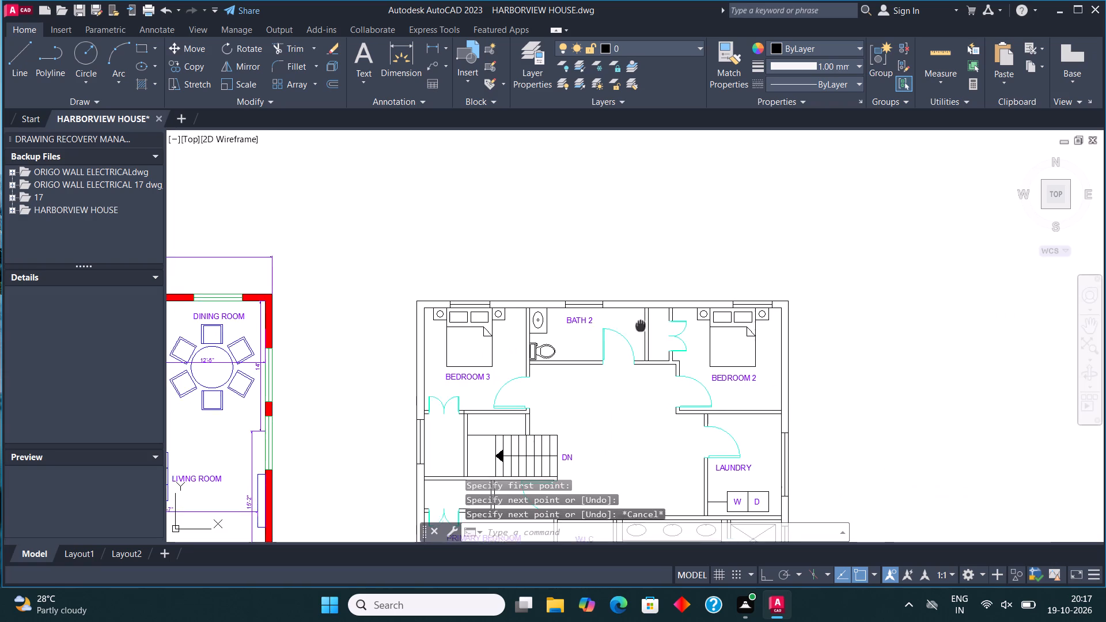
pyautogui.moveTo(637, 318); pyautogui.dragTo(630, 270, button='middle')
pyautogui.scroll(-1, 630, 270)
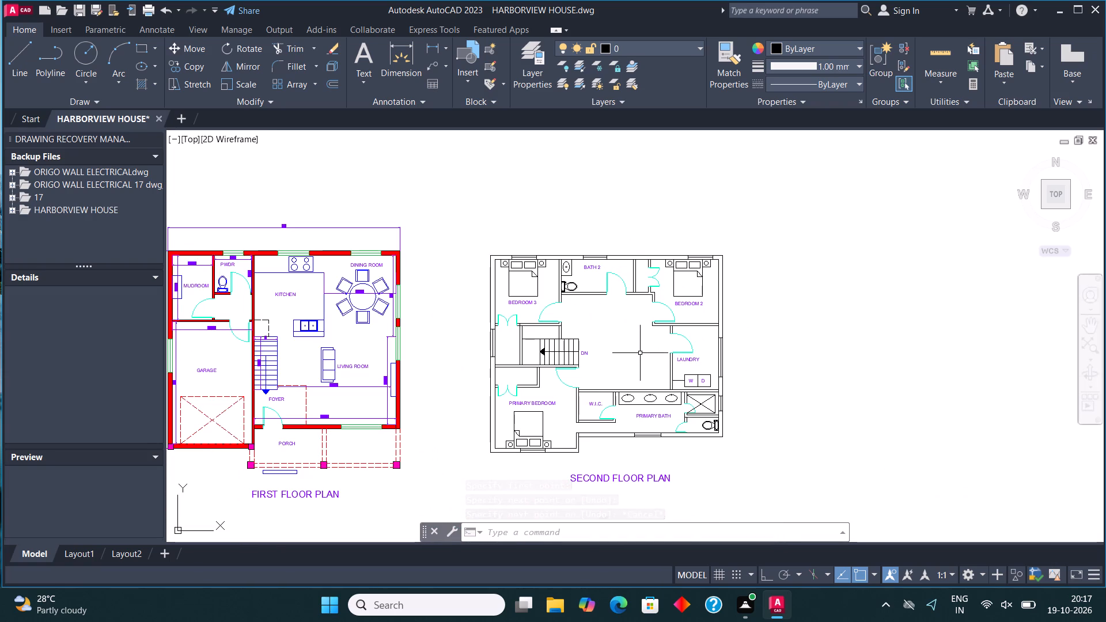
pyautogui.scroll(2, 630, 366)
pyautogui.moveTo(443, 261); pyautogui.dragTo(559, 423, button='middle')
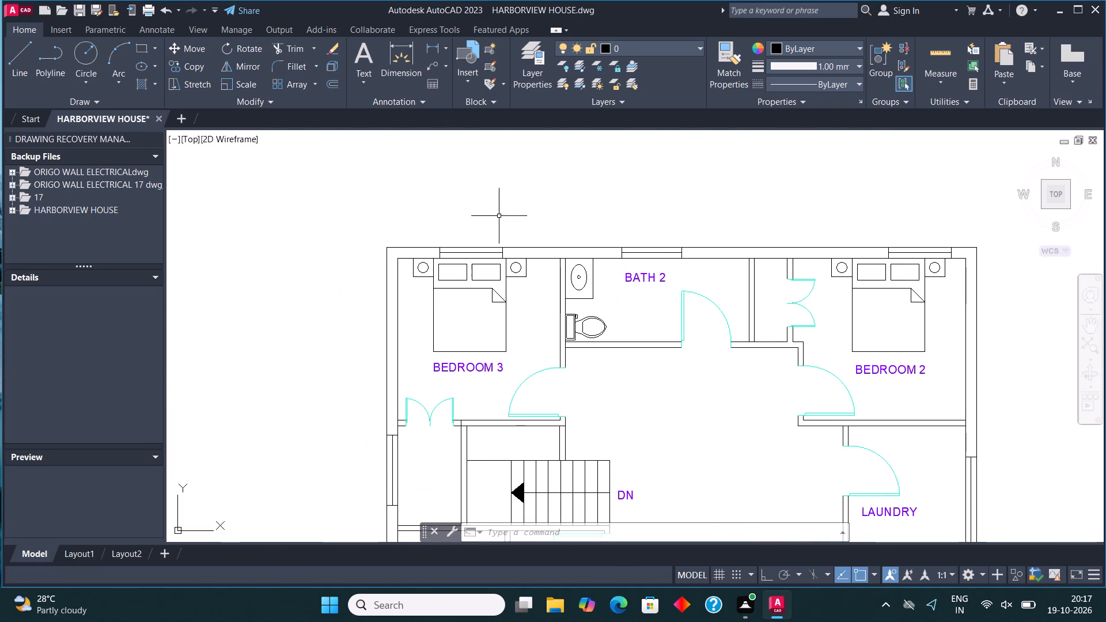
pyautogui.click(642, 48)
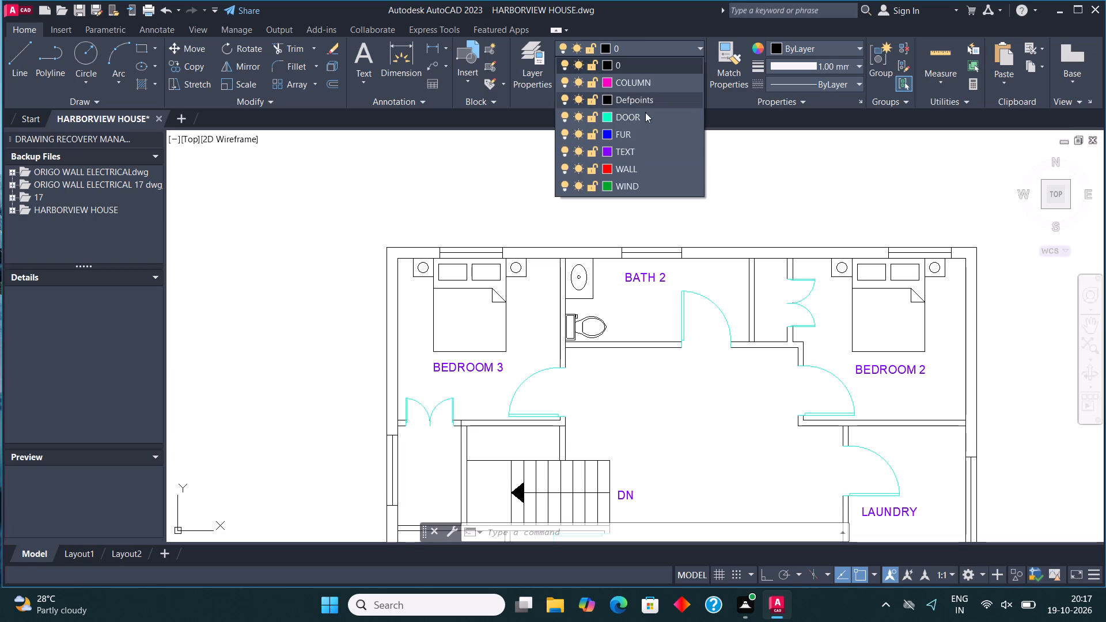
pyautogui.click(638, 166)
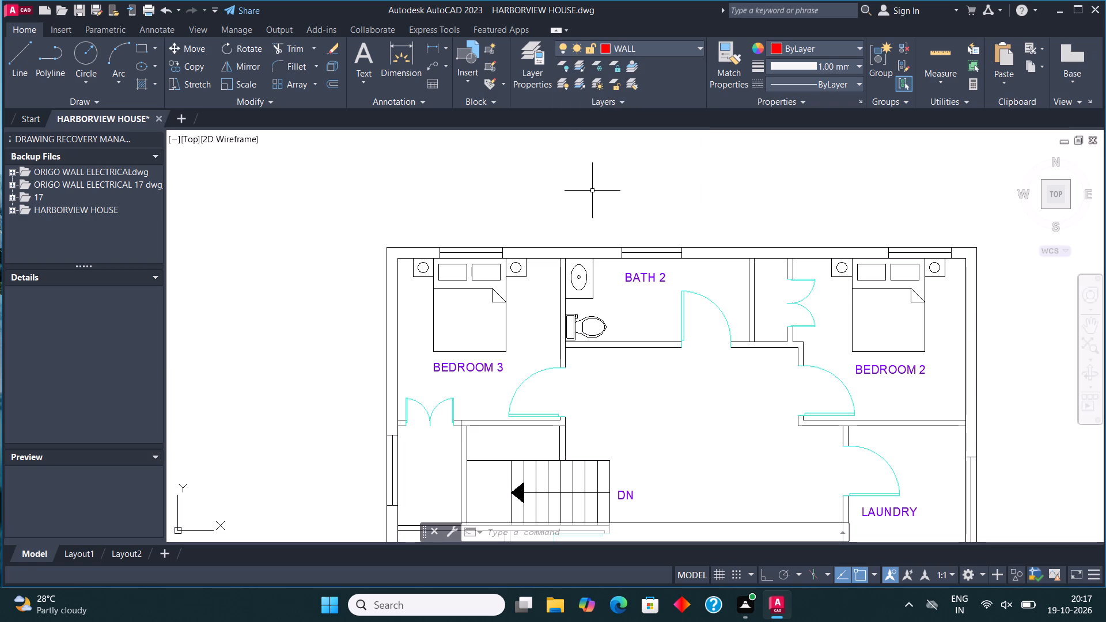
pyautogui.press('h')
pyautogui.press('Return')
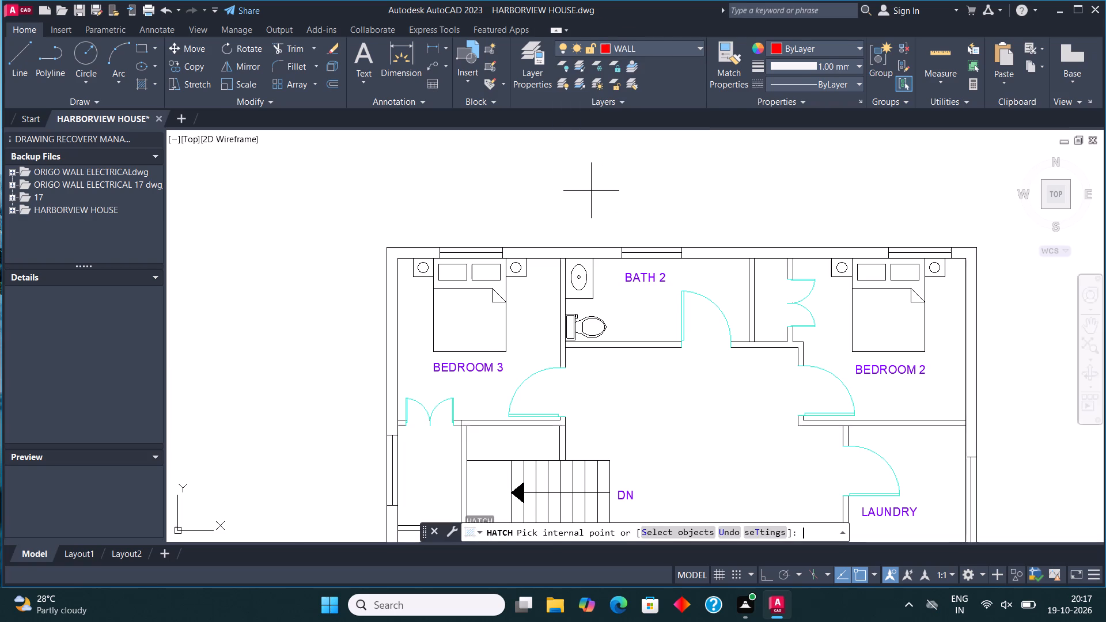
pyautogui.click(391, 301)
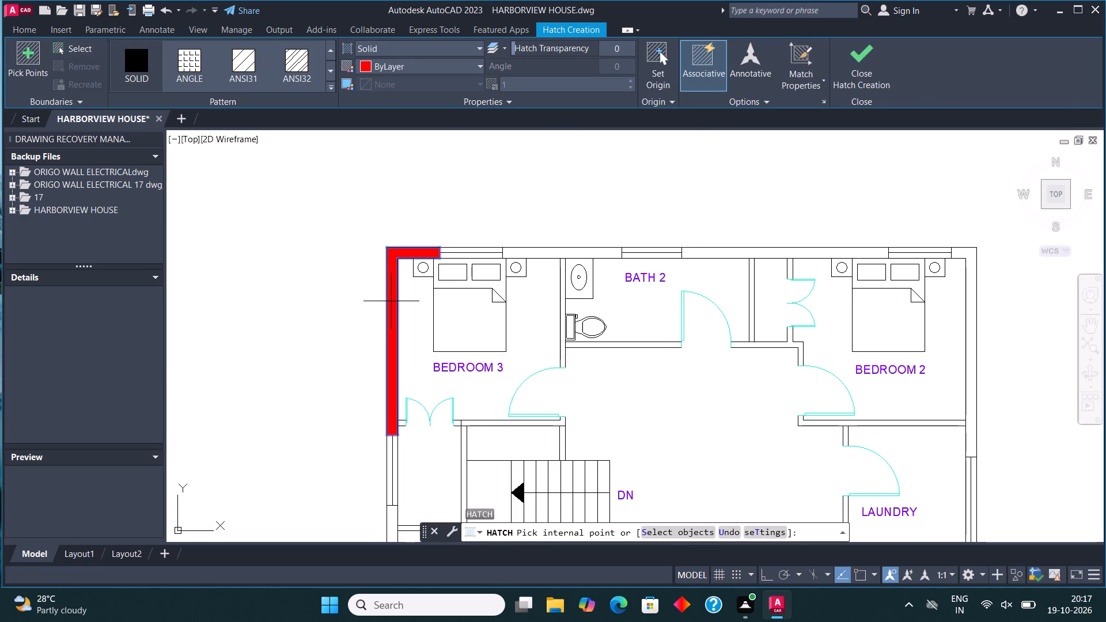
pyautogui.click(539, 251)
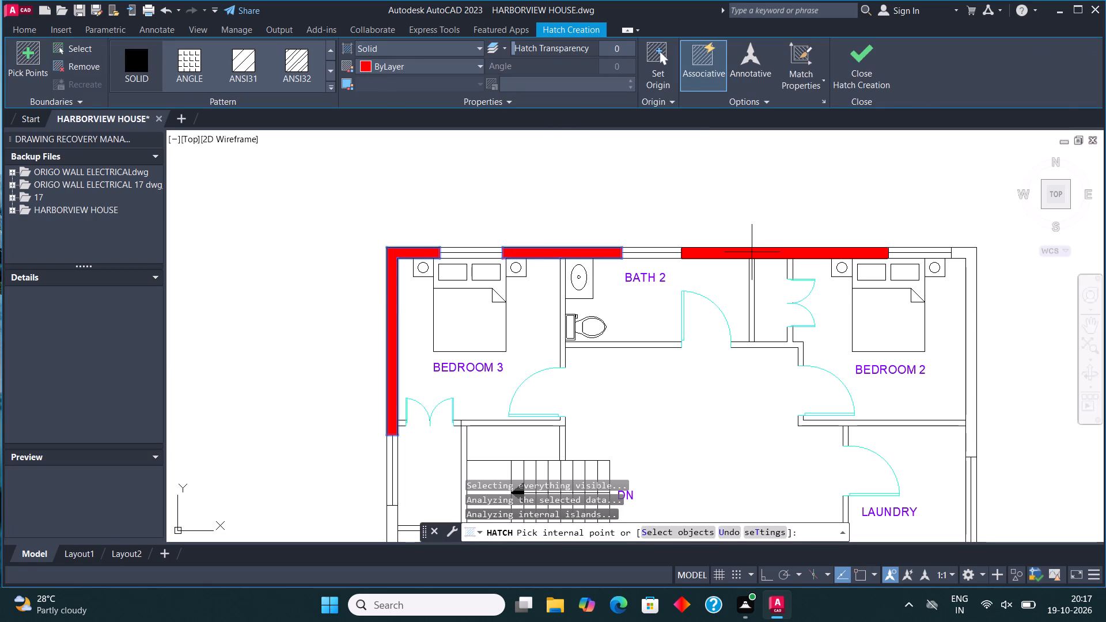
pyautogui.click(752, 252)
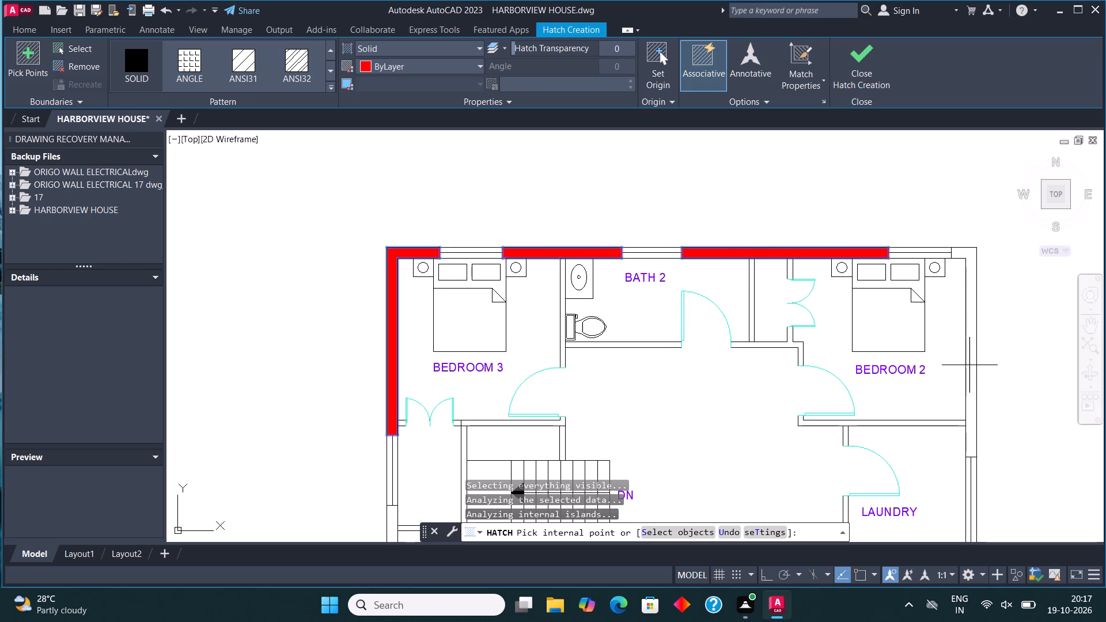
pyautogui.click(969, 365)
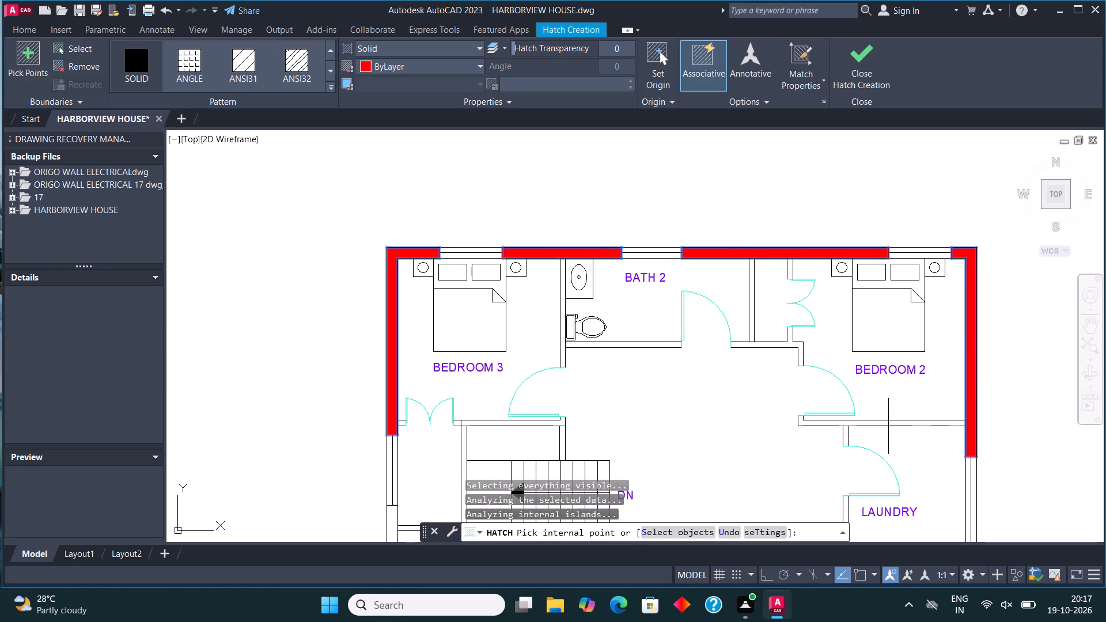
# Add the interior walls around BEDROOM 2 and its closet, BATH 2 and BEDROOM 3, plus the short wall above the stair, to the solid hatch.
pyautogui.click(888, 425)
pyautogui.click(801, 348)
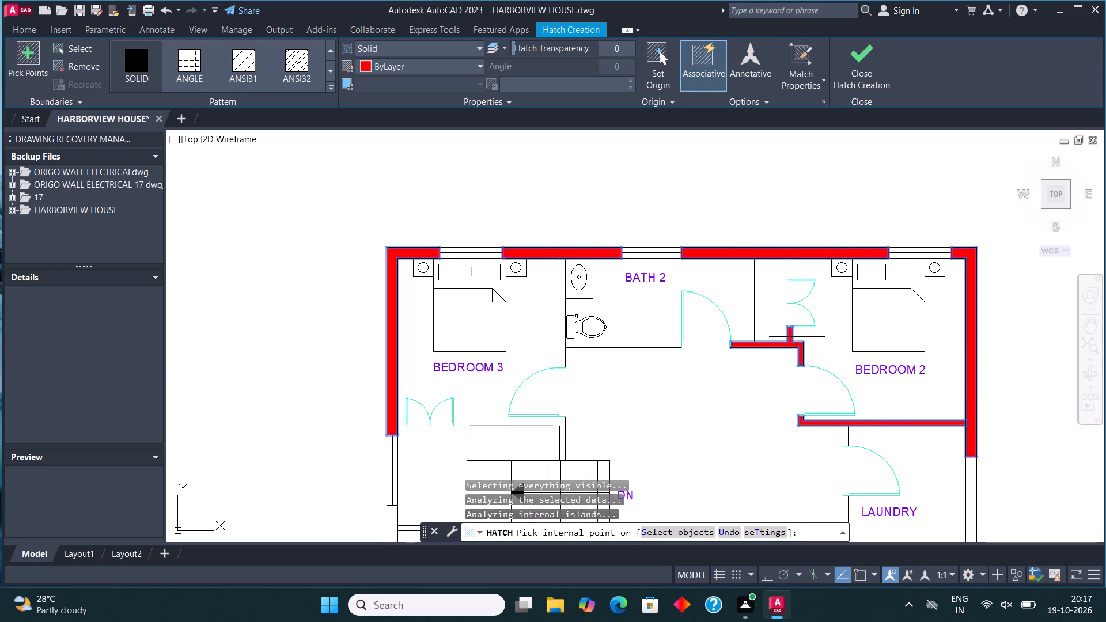
pyautogui.click(791, 267)
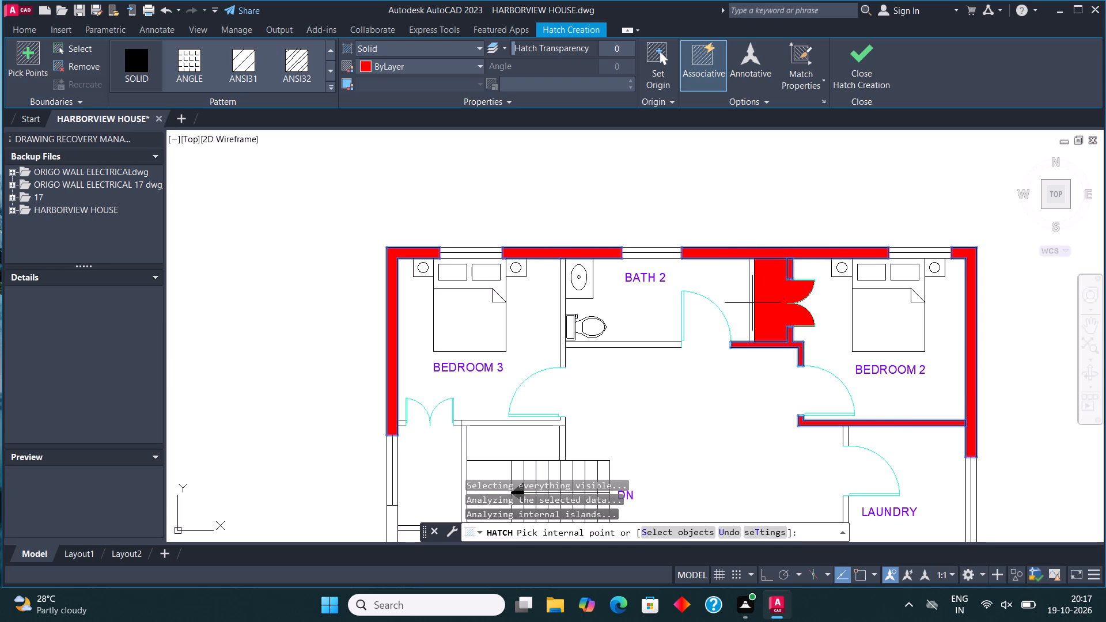
pyautogui.click(750, 307)
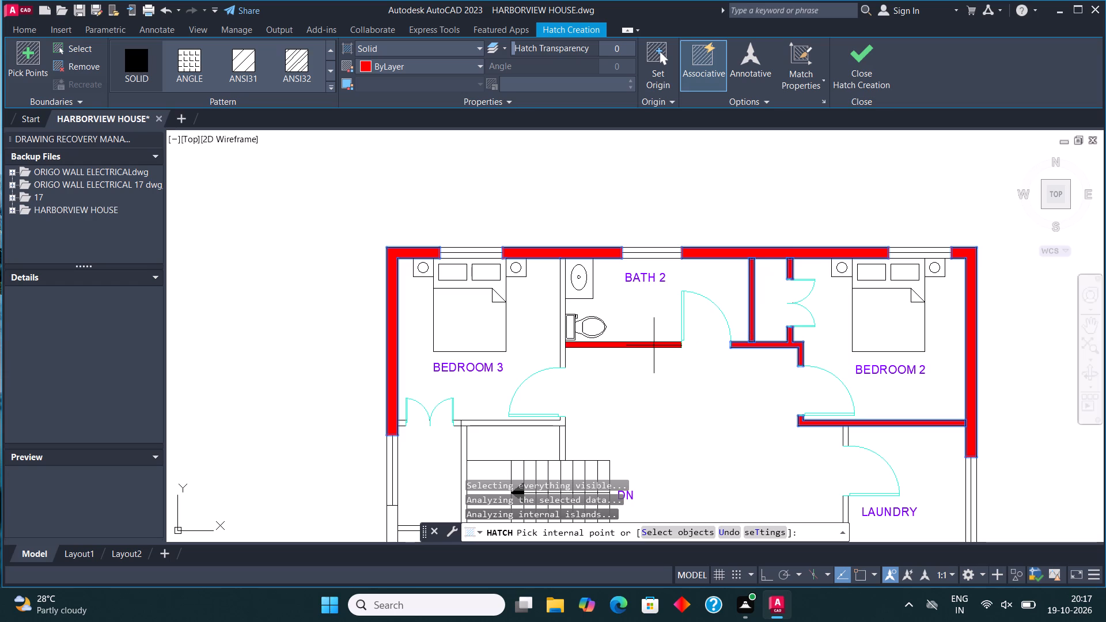
pyautogui.click(654, 346)
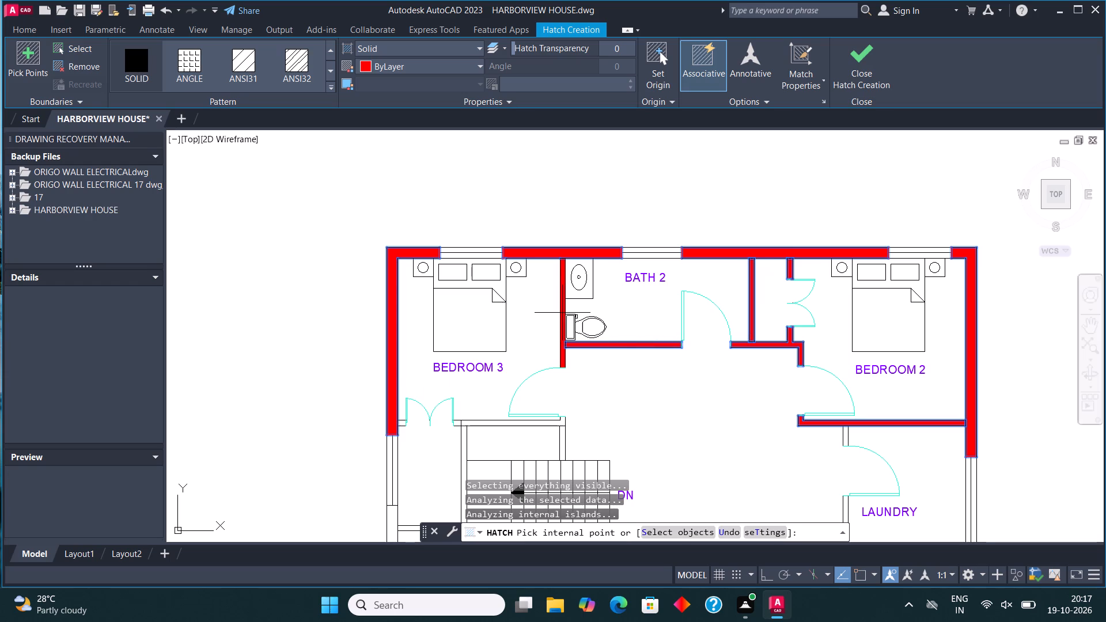
pyautogui.click(562, 313)
pyautogui.click(543, 424)
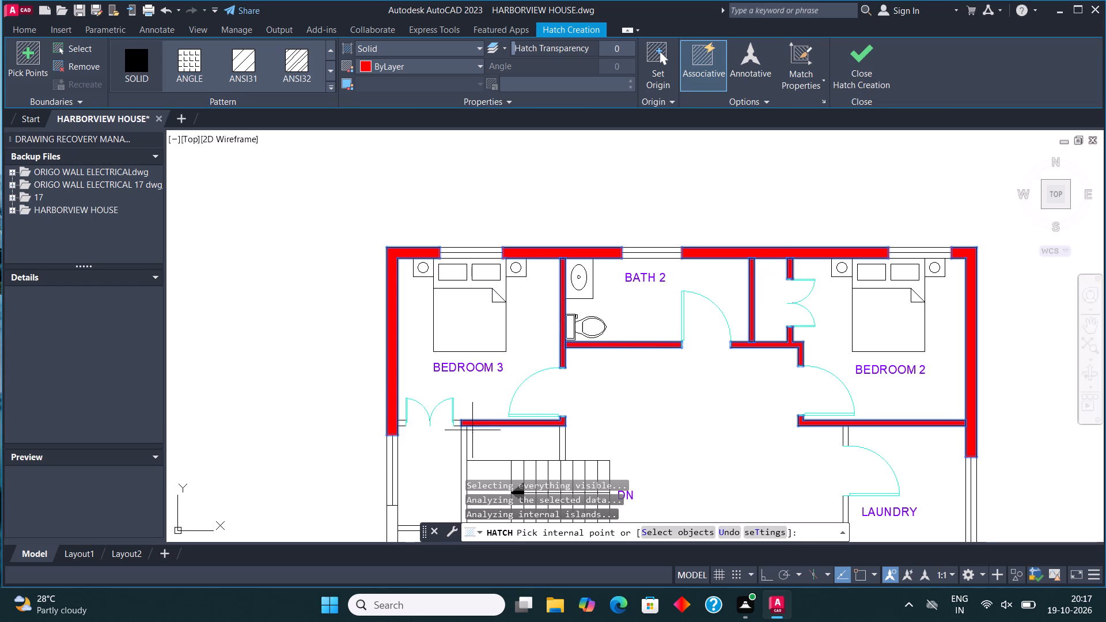
pyautogui.click(457, 423)
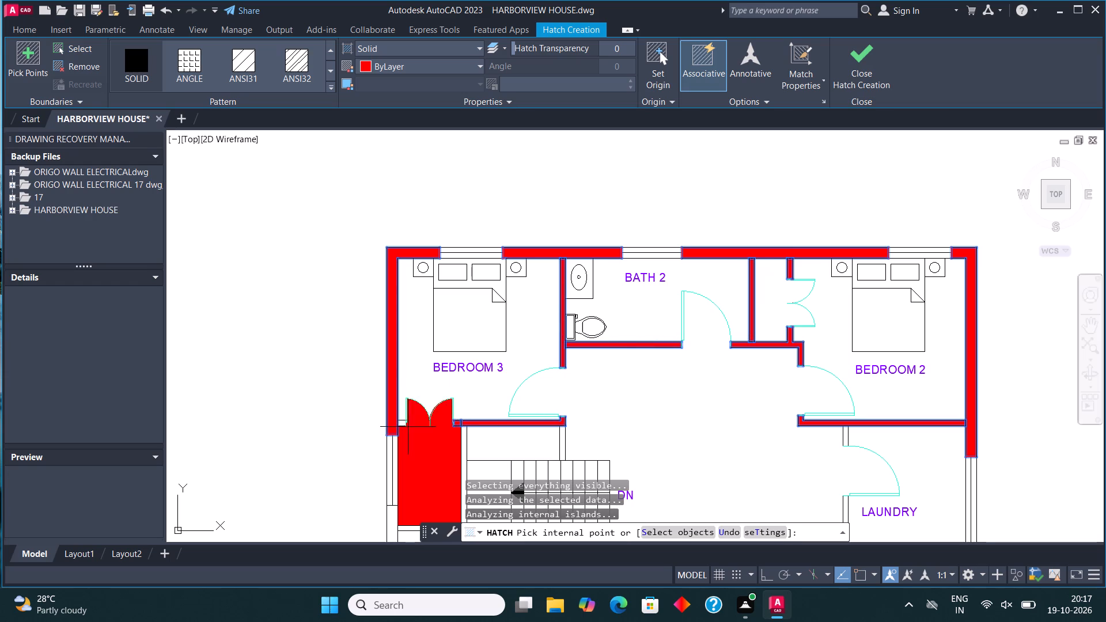
pyautogui.click(403, 424)
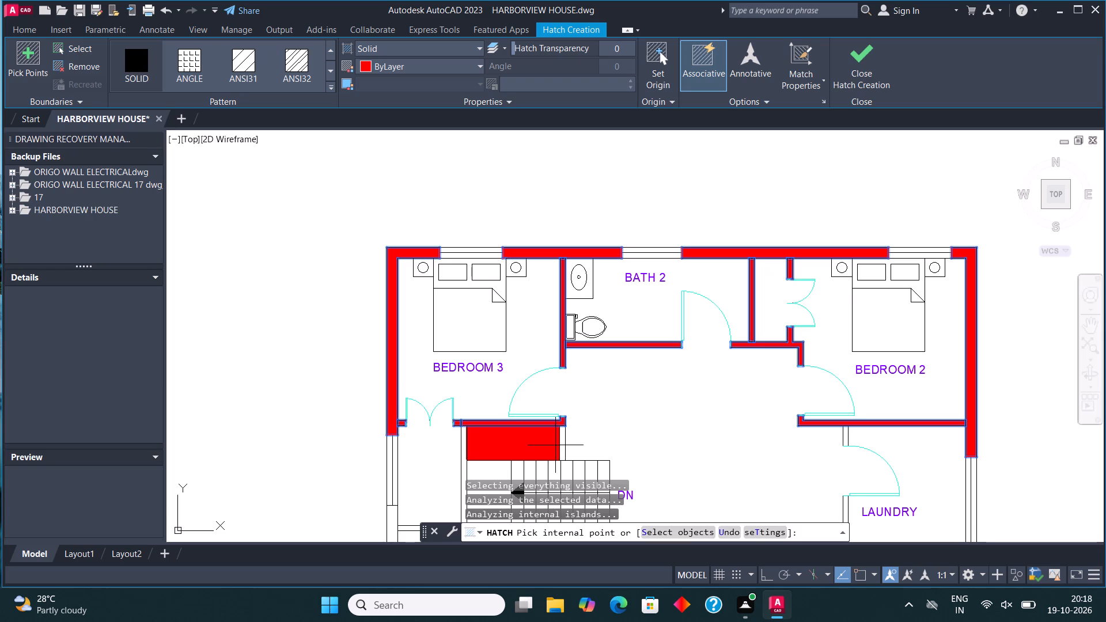
pyautogui.click(562, 451)
# Add the exterior wall beside PRIMARY BEDROOM, its closet walls, and the walls below and beside the stair to the solid hatch.
pyautogui.scroll(-2, 560, 331)
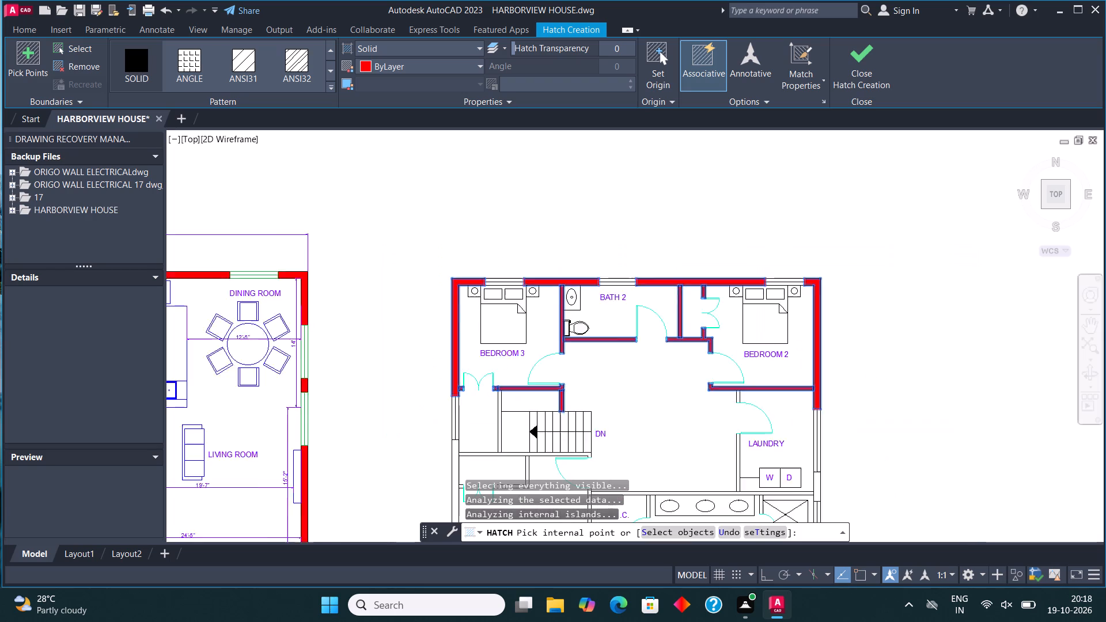
pyautogui.scroll(2, 499, 424)
pyautogui.click(488, 416)
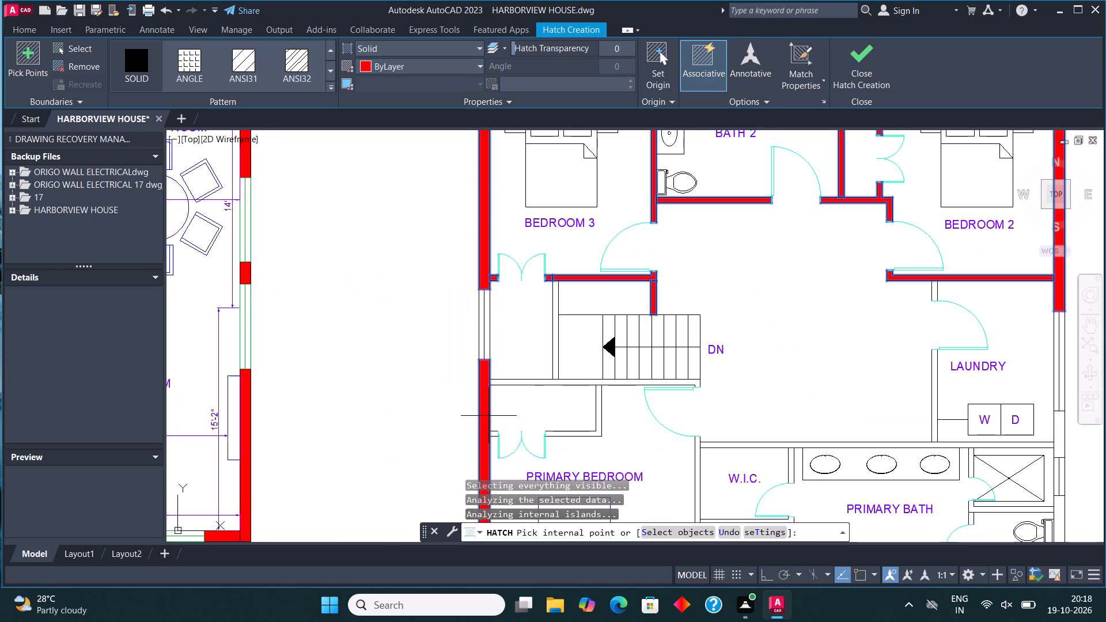
pyautogui.click(491, 435)
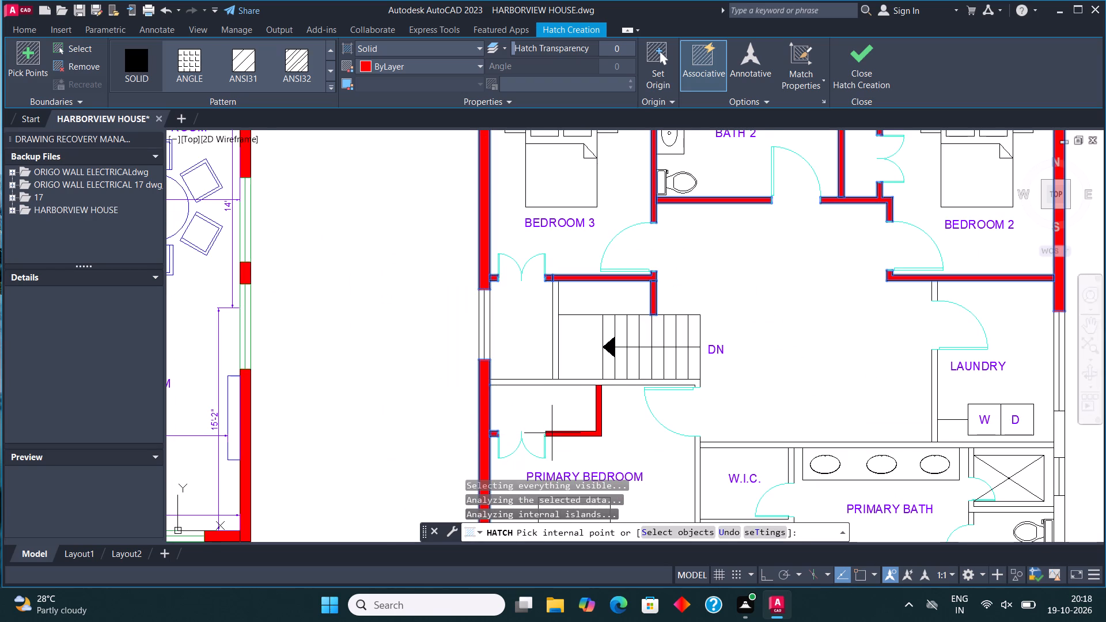
pyautogui.click(552, 433)
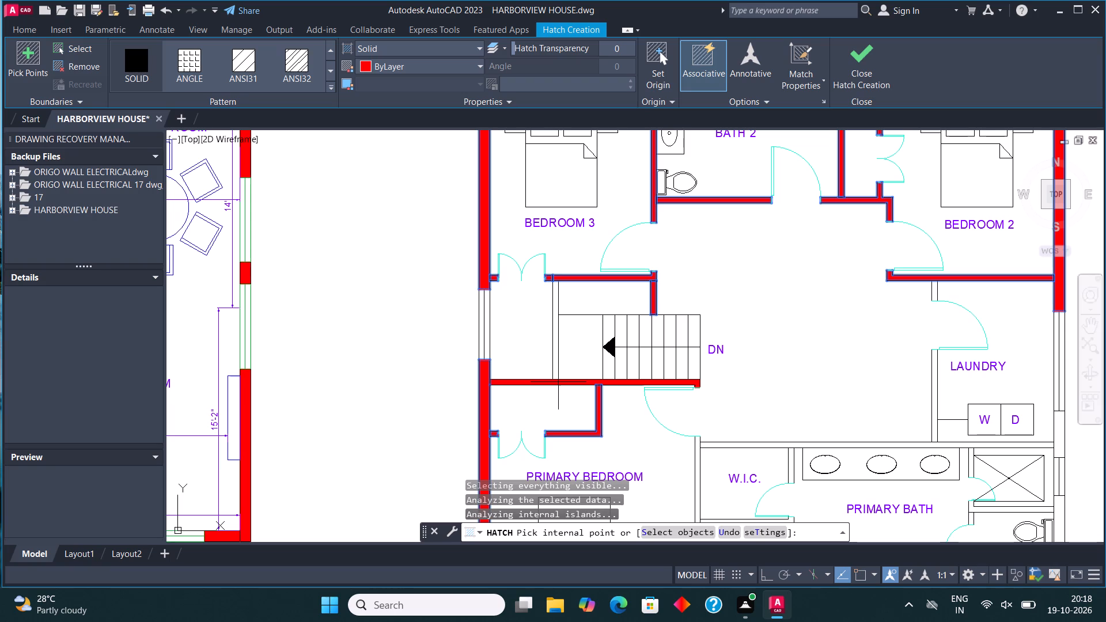
pyautogui.click(557, 383)
pyautogui.click(553, 354)
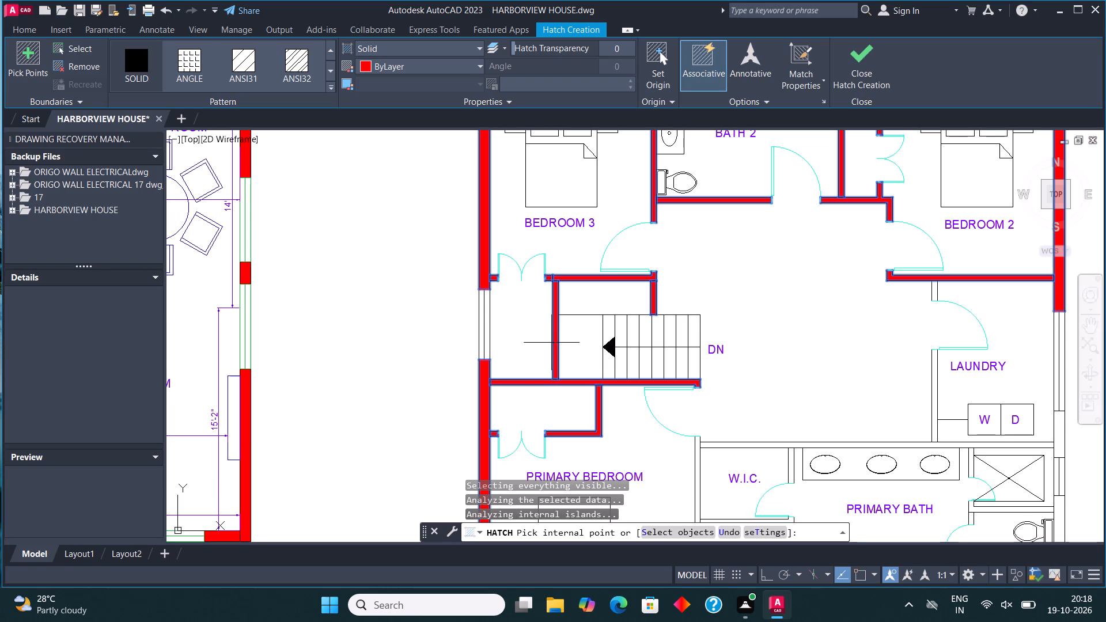
# Add the remaining exterior wall below PRIMARY BEDROOM and the exterior wall running to the PRIMARY BATH window to the solid hatch.
pyautogui.scroll(-4, 540, 309)
pyautogui.scroll(3, 533, 357)
pyautogui.scroll(2, 611, 348)
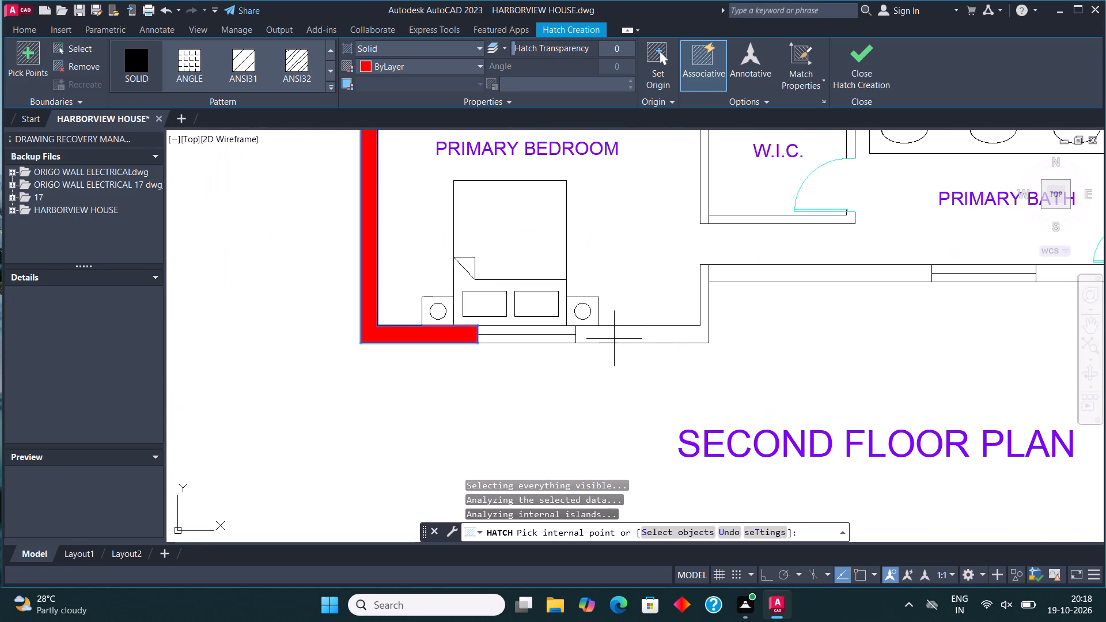
pyautogui.click(614, 339)
pyautogui.scroll(-1, 597, 348)
pyautogui.click(737, 304)
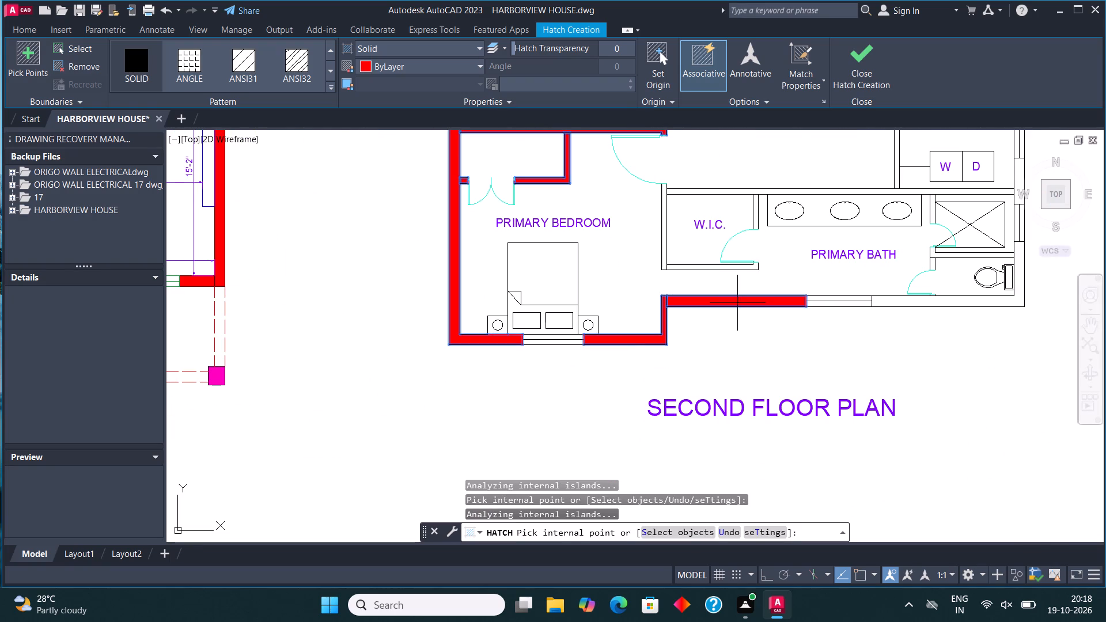
# Add the walls around W.I.C. and the long wall above PRIMARY BATH to the solid hatch.
pyautogui.click(663, 222)
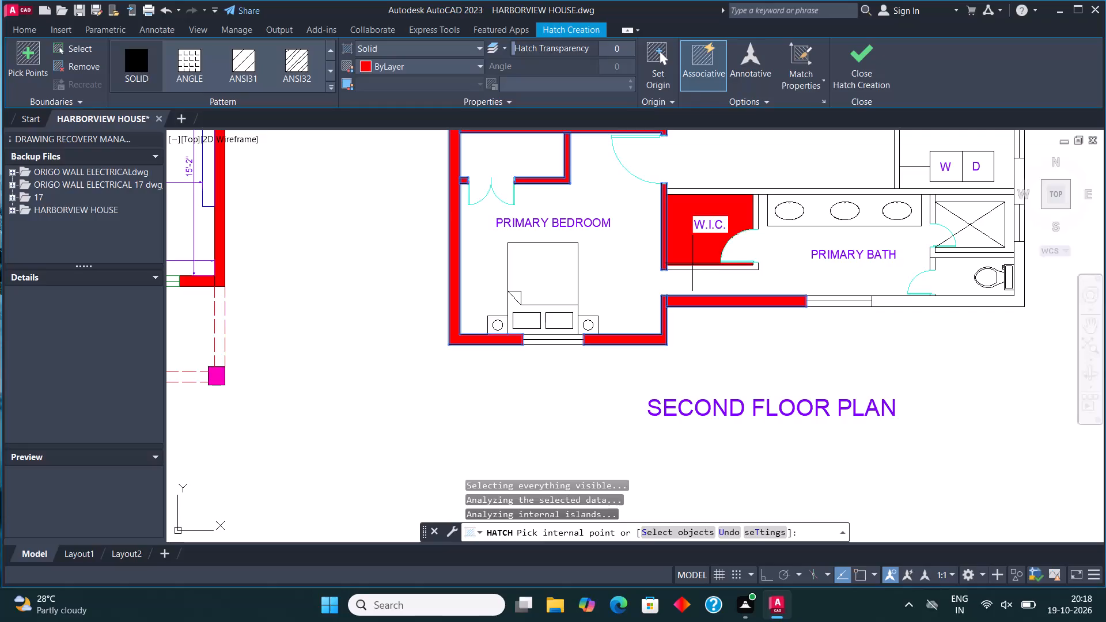
pyautogui.click(694, 270)
pyautogui.click(666, 227)
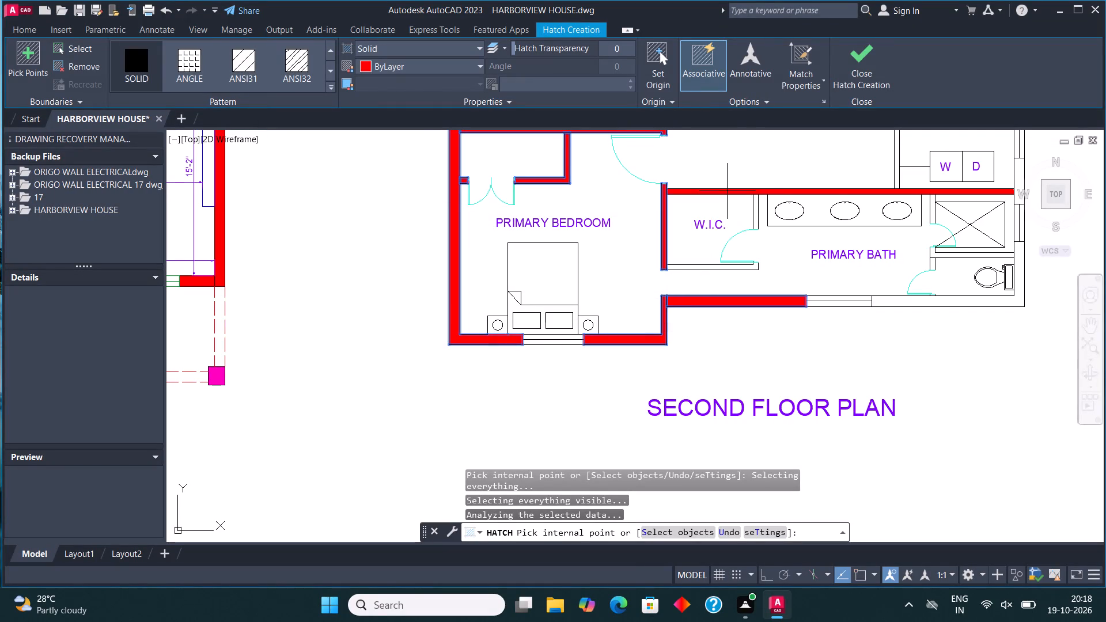
pyautogui.click(727, 191)
pyautogui.click(757, 214)
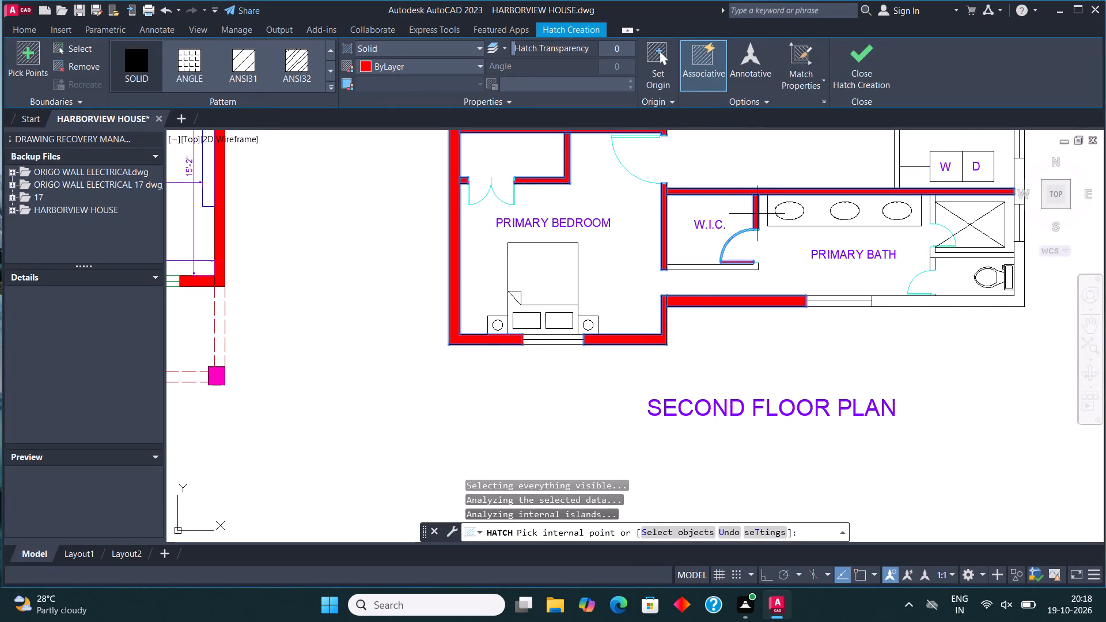
pyautogui.click(732, 268)
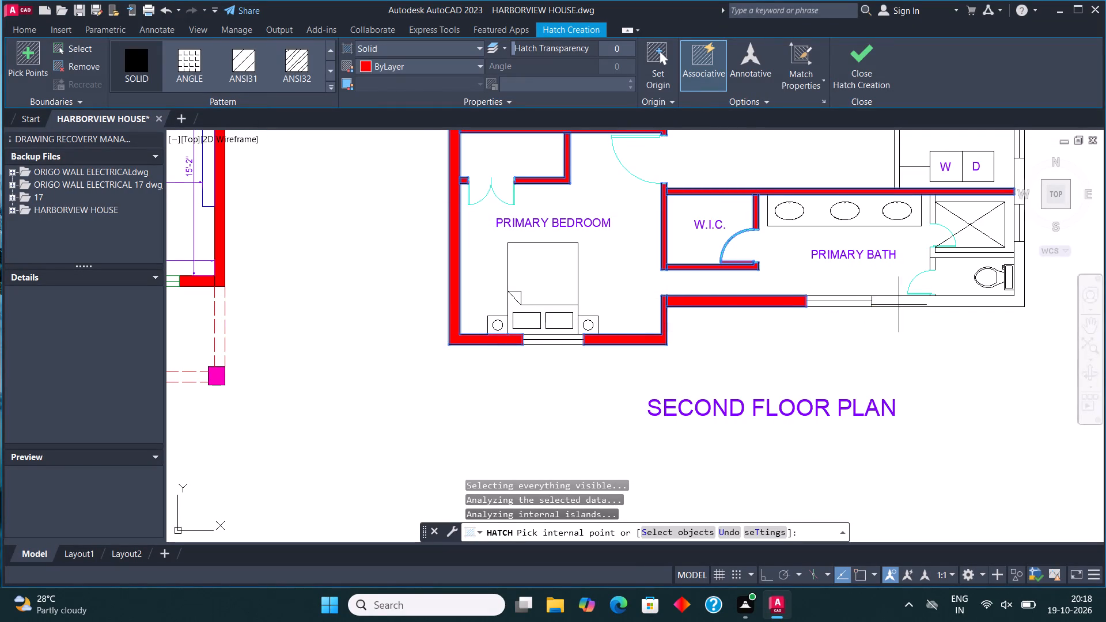
# Add the exterior corner wall of PRIMARY BATH, the wall between its window and the LAUNDRY window, and the LAUNDRY partition, finishing the hatch.
pyautogui.click(900, 305)
pyautogui.scroll(-3, 816, 337)
pyautogui.scroll(2, 879, 288)
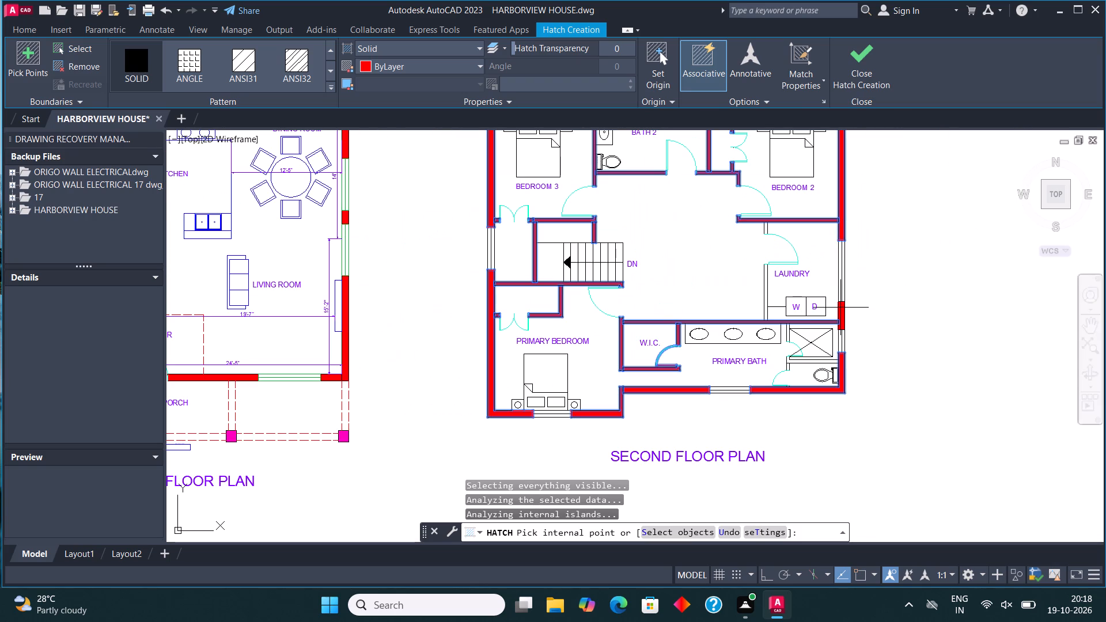
pyautogui.click(840, 308)
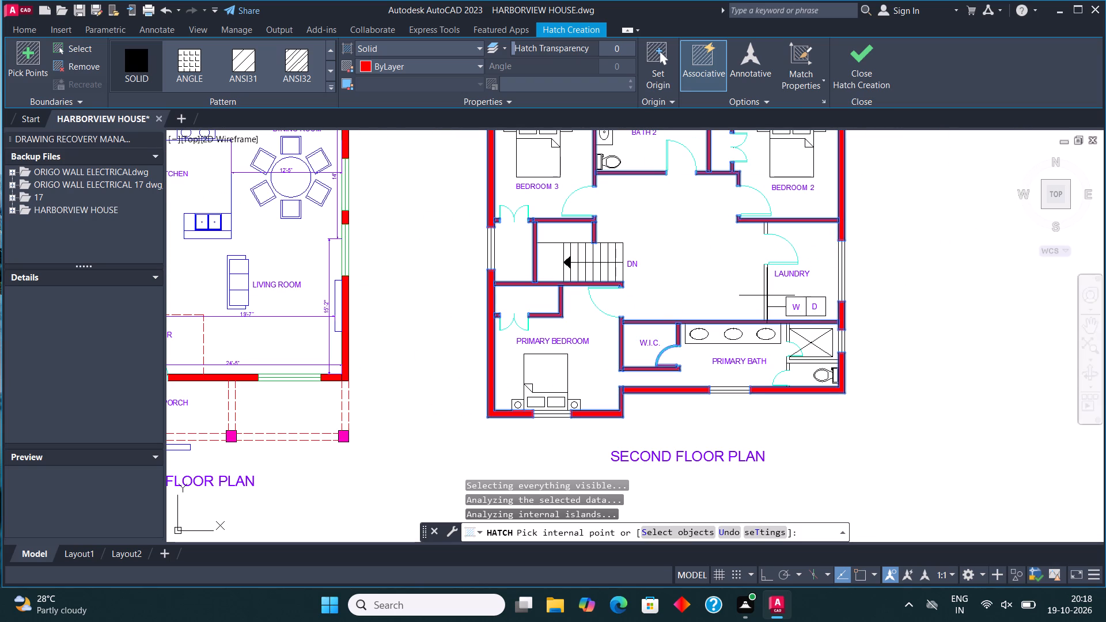
pyautogui.click(765, 290)
pyautogui.scroll(3, 764, 232)
pyautogui.click(764, 232)
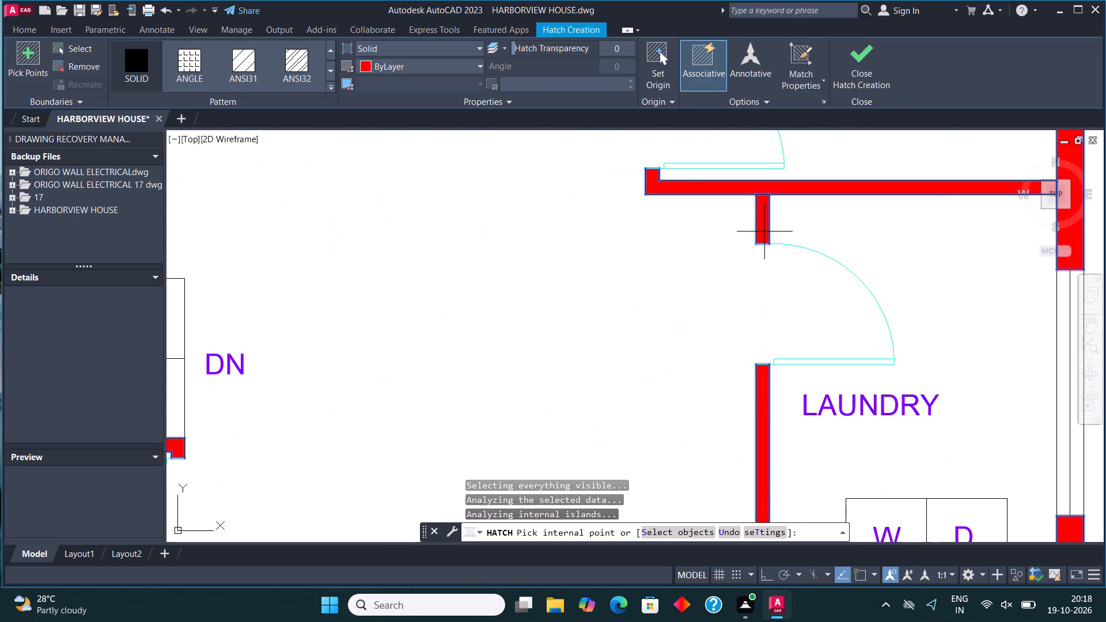
pyautogui.scroll(-4, 743, 294)
pyautogui.scroll(1, 743, 299)
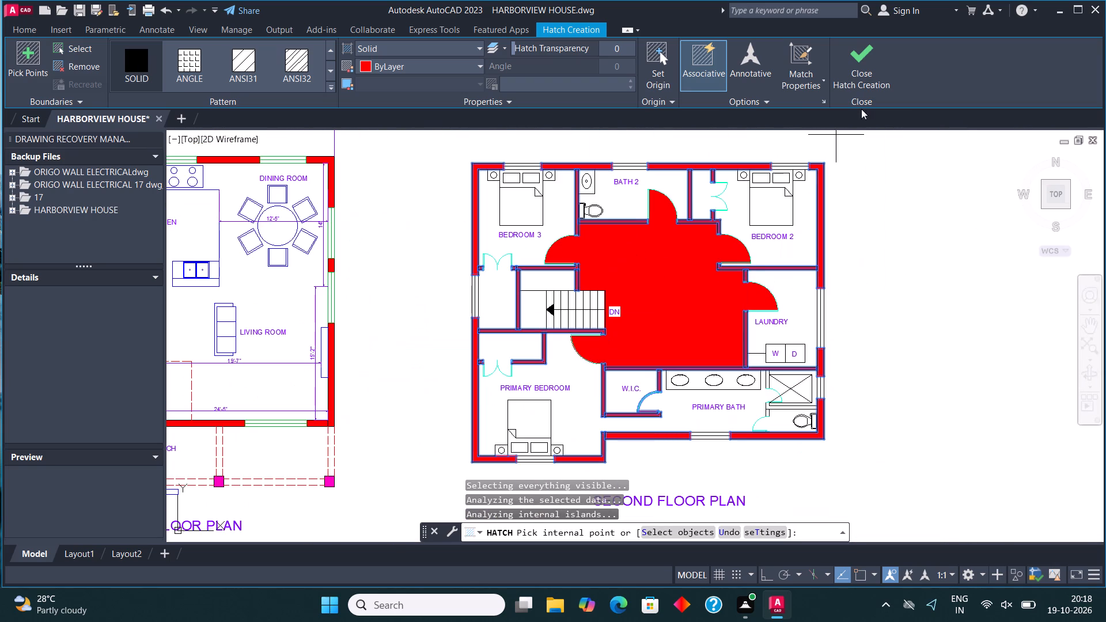
pyautogui.click(865, 61)
# Examine the hatched walls throughout the second floor plan.
pyautogui.moveTo(677, 324); pyautogui.dragTo(669, 322, button='middle')
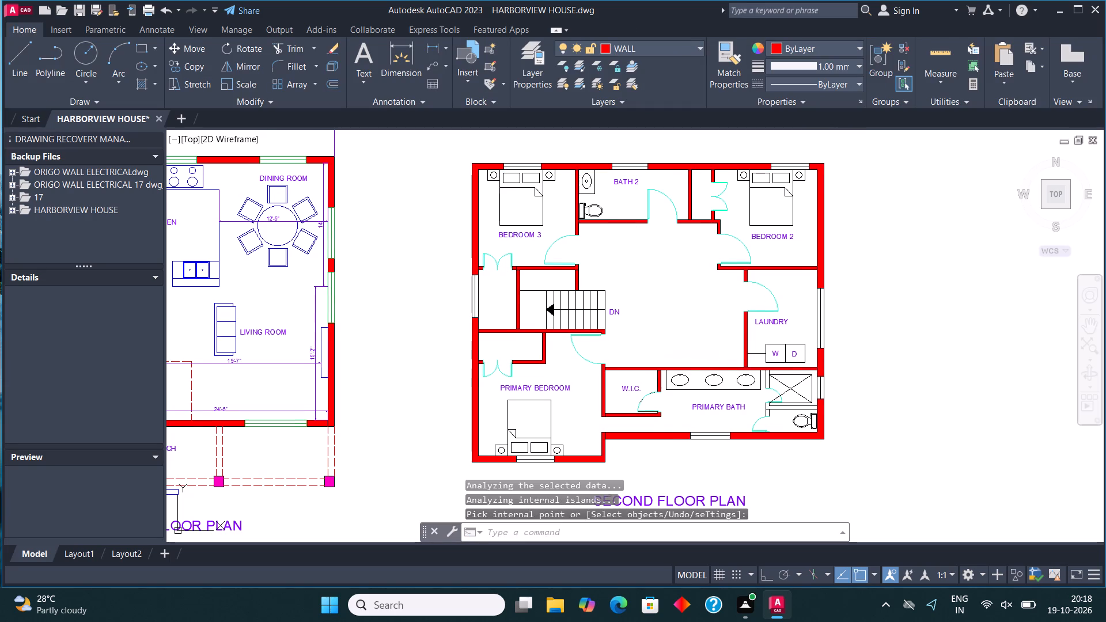
pyautogui.moveTo(669, 322); pyautogui.dragTo(638, 321, button='middle')
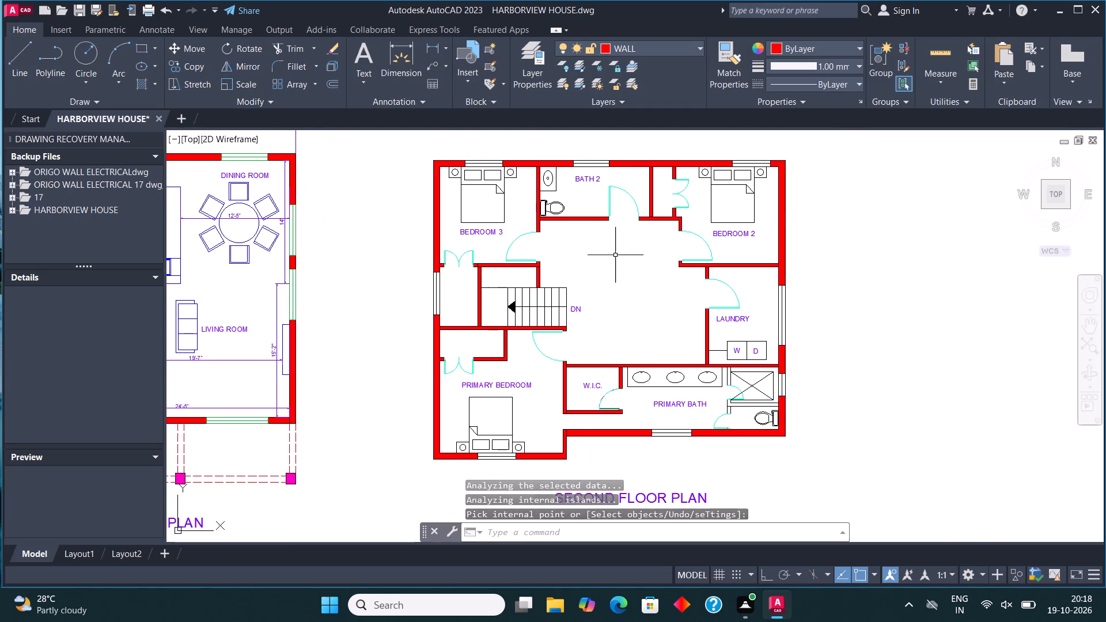
pyautogui.scroll(2, 608, 228)
pyautogui.scroll(-1, 608, 228)
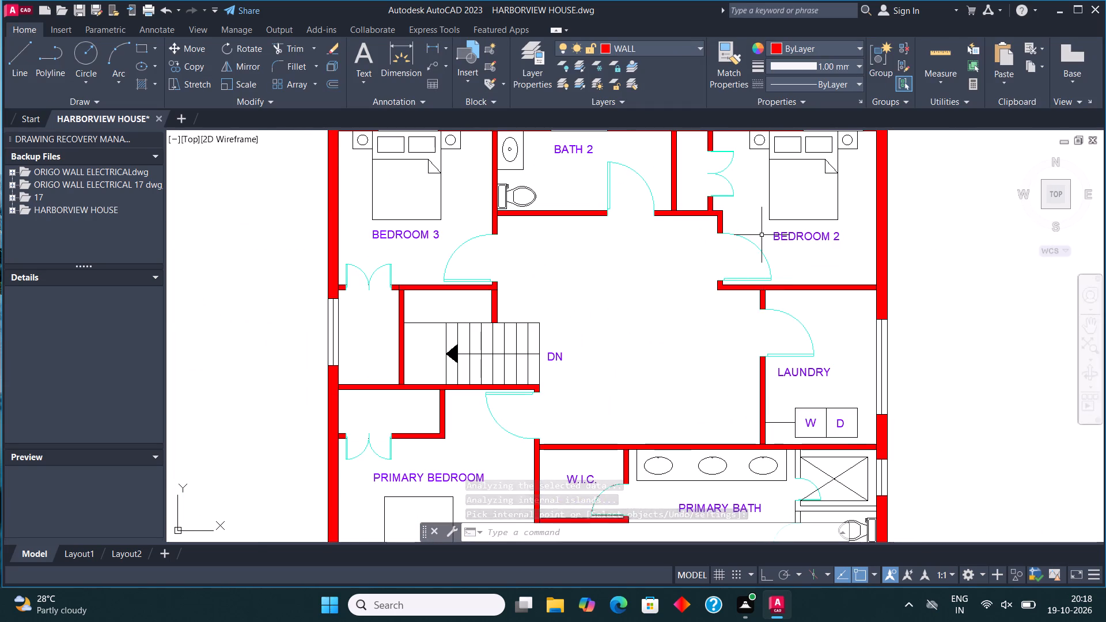
pyautogui.scroll(1, 761, 235)
pyautogui.scroll(-1, 759, 232)
pyautogui.moveTo(771, 238); pyautogui.dragTo(775, 248, button='middle')
pyautogui.moveTo(724, 359); pyautogui.dragTo(724, 328, button='middle')
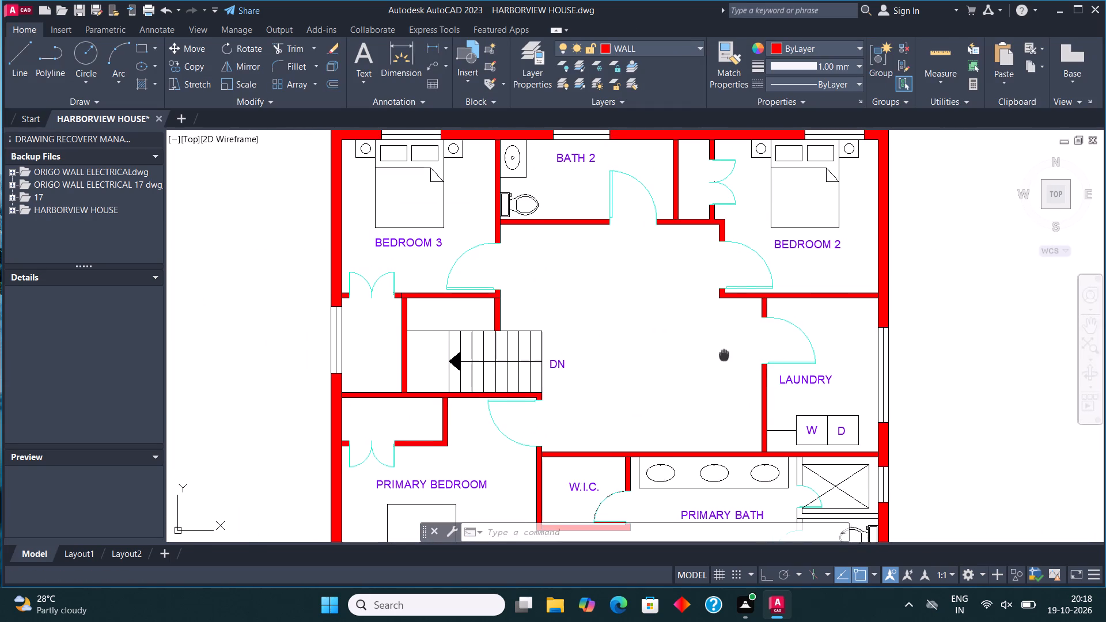
pyautogui.moveTo(724, 328); pyautogui.dragTo(719, 276, button='middle')
pyautogui.scroll(-1, 638, 420)
pyautogui.scroll(2, 674, 463)
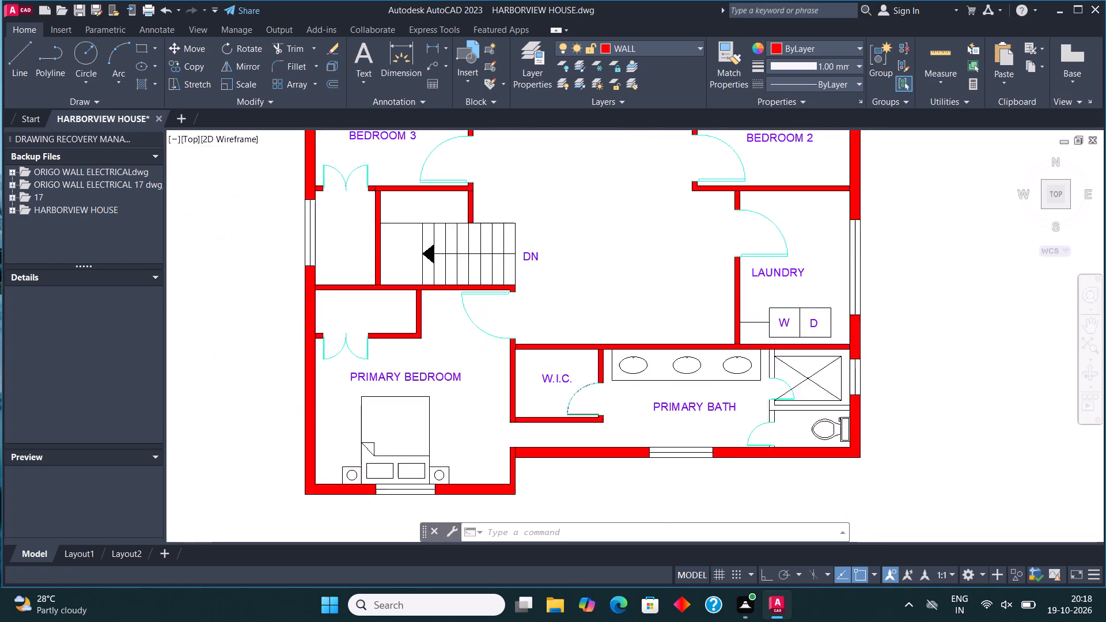
# Move the window in the exterior wall below PRIMARY BATH to the WIND layer.
pyautogui.scroll(1, 674, 463)
pyautogui.click(599, 461)
pyautogui.click(790, 405)
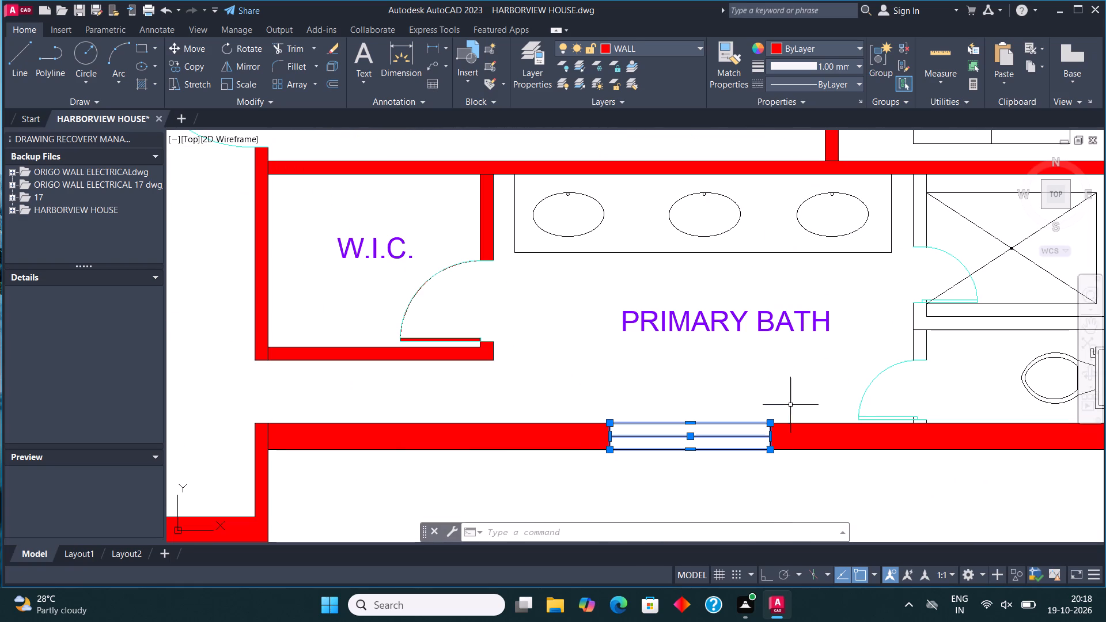
pyautogui.click(645, 51)
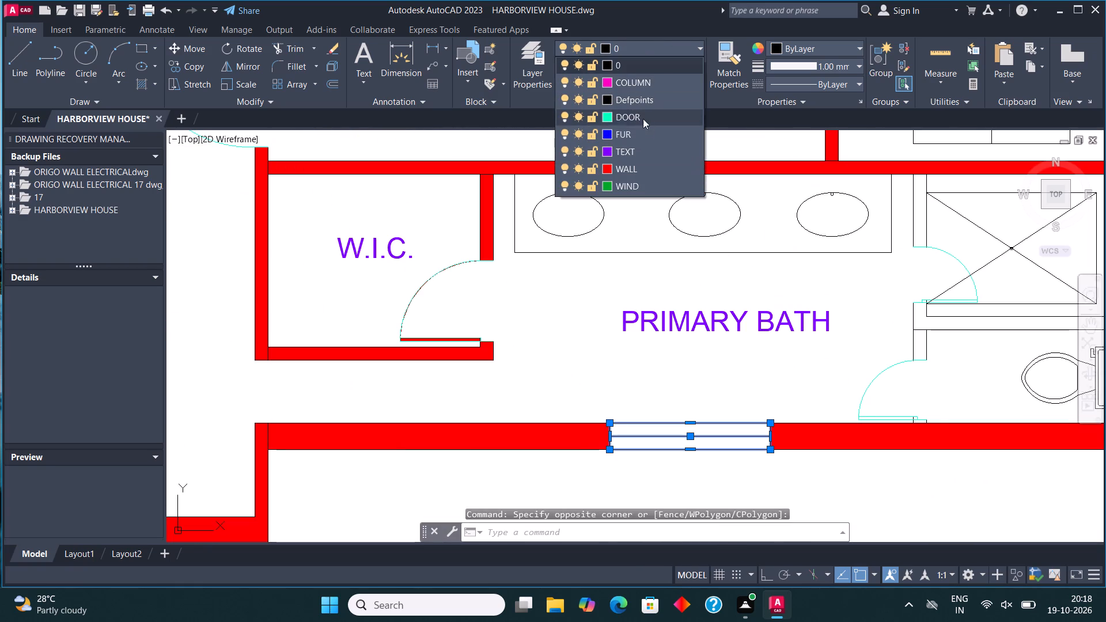
pyautogui.click(642, 181)
# Move the window beside the PRIMARY BATH shower to the WIND layer.
pyautogui.scroll(-3, 600, 344)
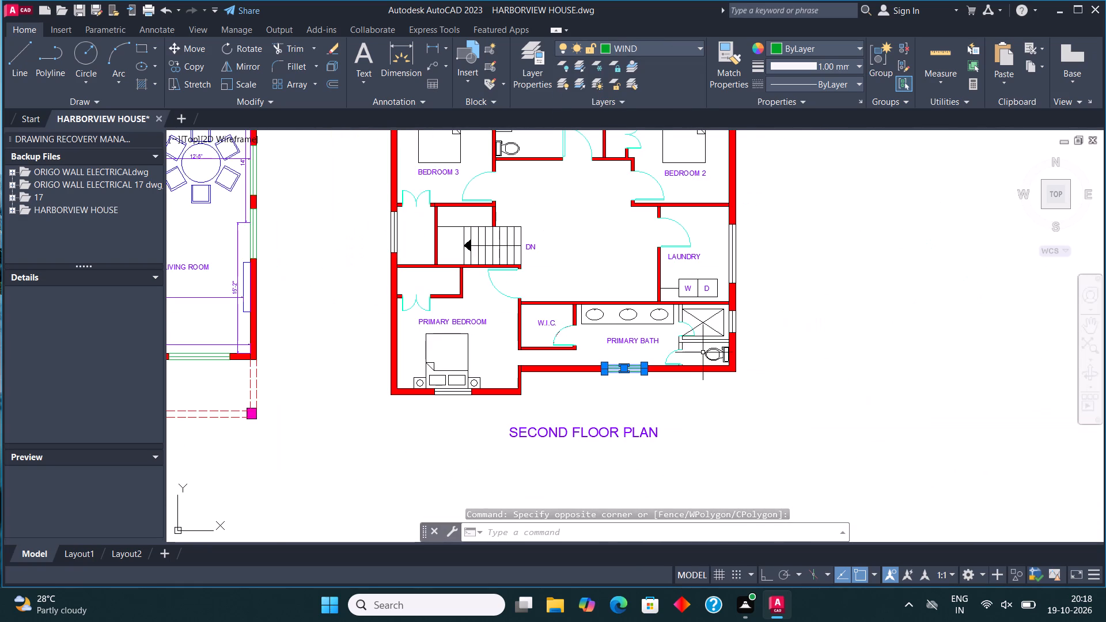
pyautogui.scroll(4, 717, 337)
pyautogui.click(726, 340)
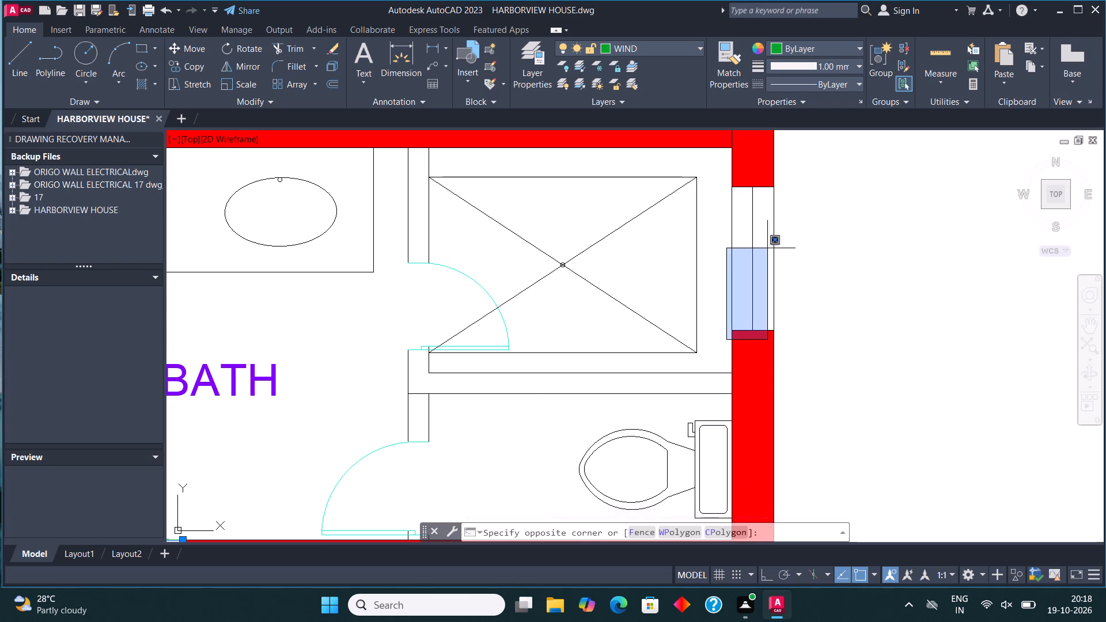
pyautogui.click(800, 173)
pyautogui.click(634, 46)
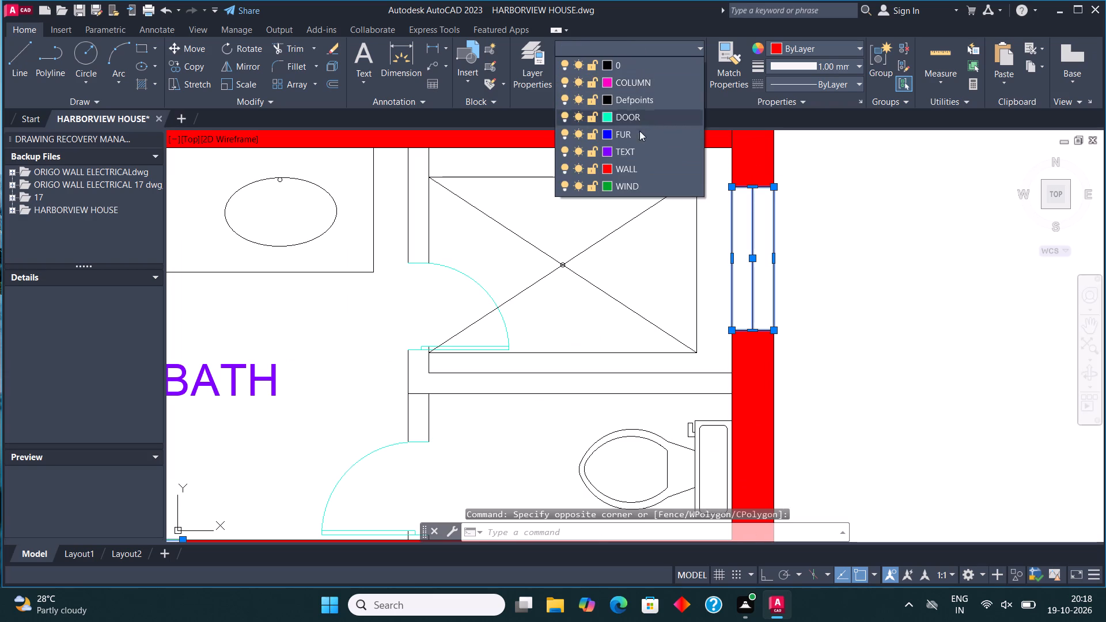
pyautogui.click(642, 183)
# Move the LAUNDRY exterior window to the WIND layer.
pyautogui.scroll(-3, 690, 369)
pyautogui.scroll(2, 699, 288)
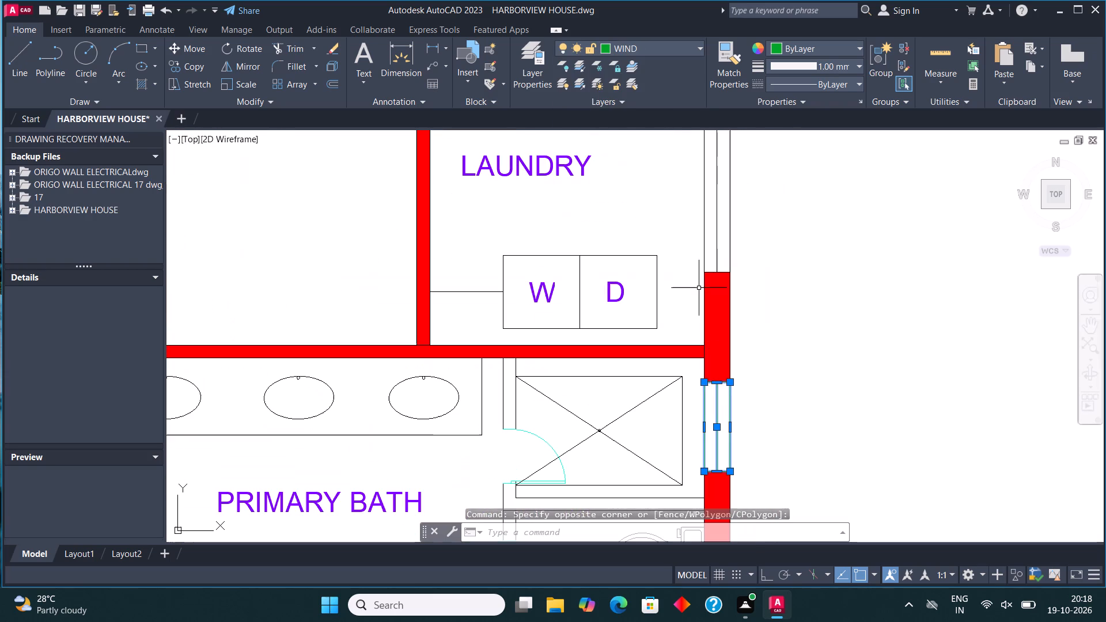
pyautogui.click(699, 288)
pyautogui.moveTo(723, 181); pyautogui.dragTo(728, 348, button='middle')
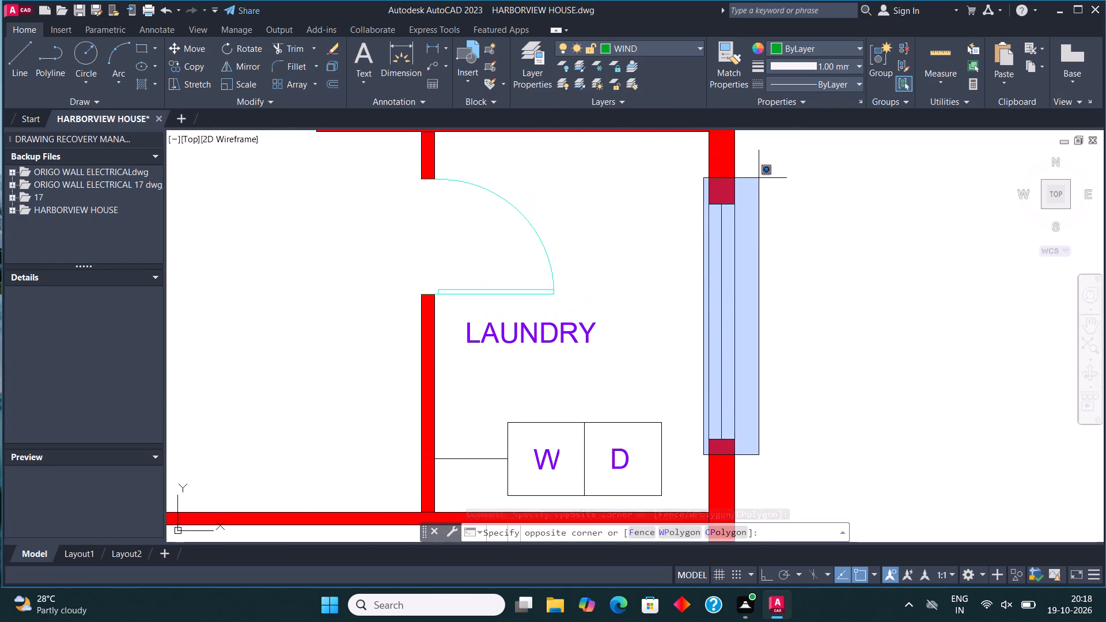
pyautogui.click(759, 178)
pyautogui.click(649, 49)
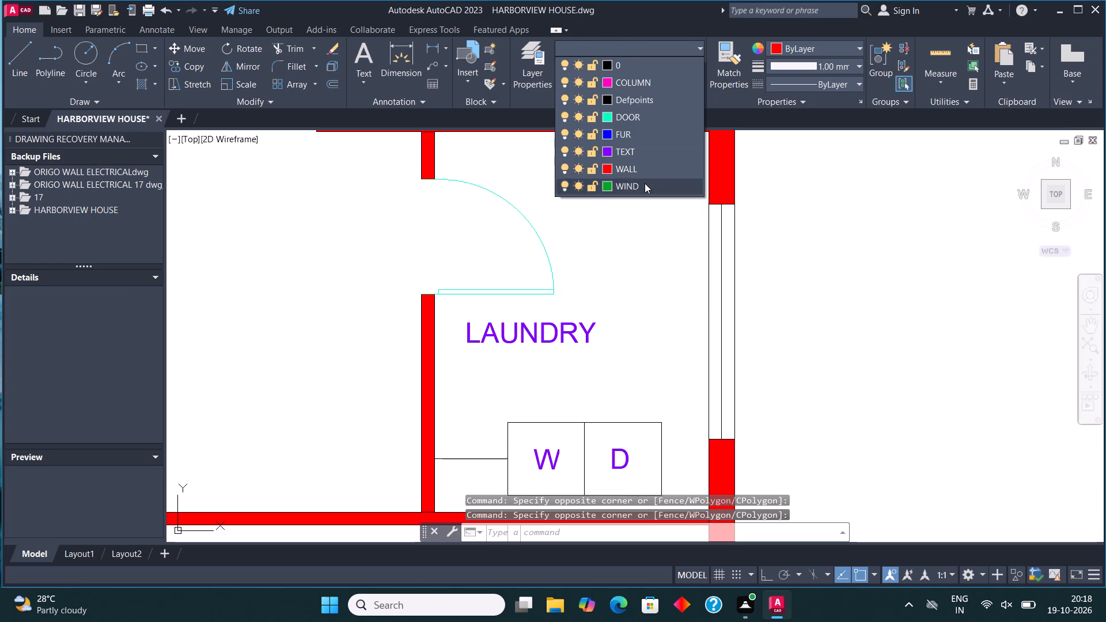
pyautogui.click(645, 183)
# Move the window in the exterior wall below the PRIMARY BEDROOM bed to the WIND layer.
pyautogui.scroll(-3, 621, 380)
pyautogui.moveTo(625, 334); pyautogui.dragTo(686, 295, button='middle')
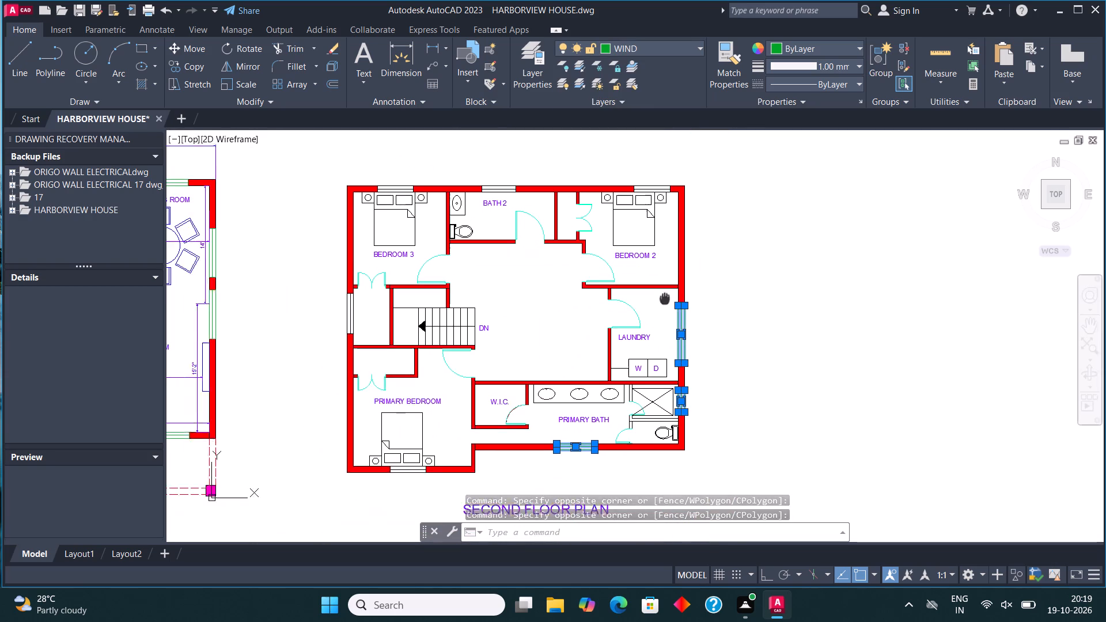
pyautogui.moveTo(686, 295); pyautogui.dragTo(709, 292, button='middle')
pyautogui.scroll(5, 424, 473)
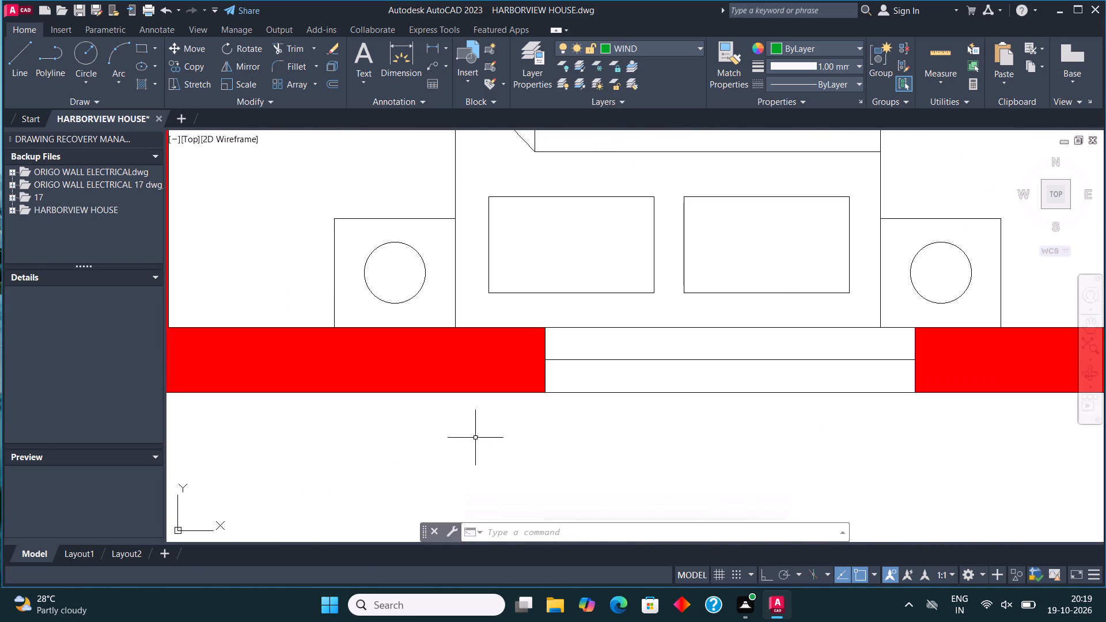
pyautogui.click(492, 417)
pyautogui.scroll(-1, 494, 416)
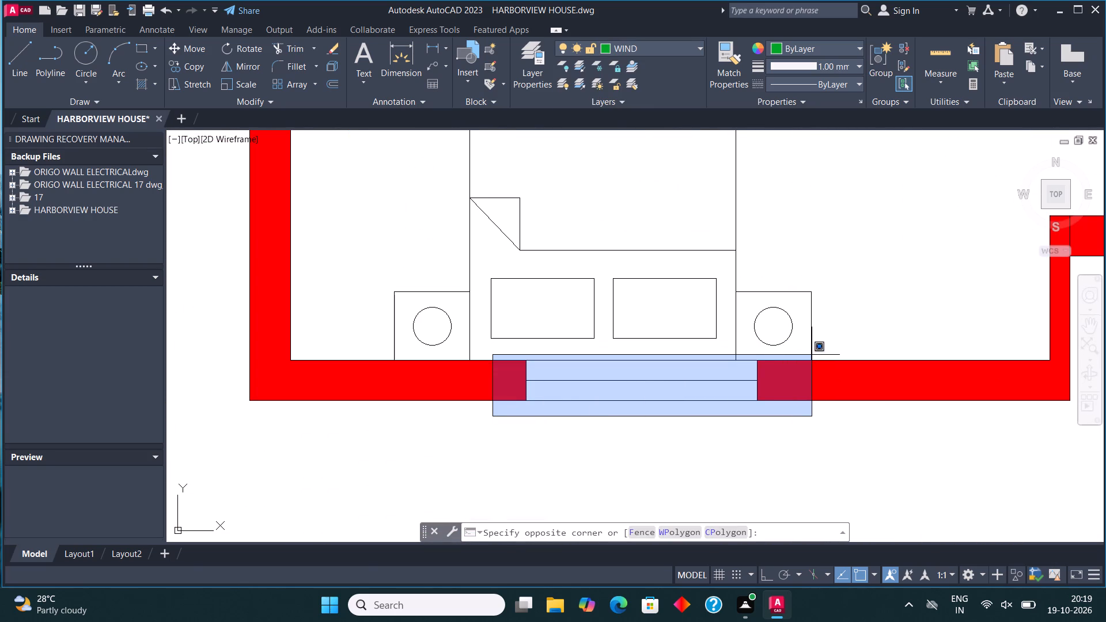
pyautogui.click(812, 355)
pyautogui.click(649, 49)
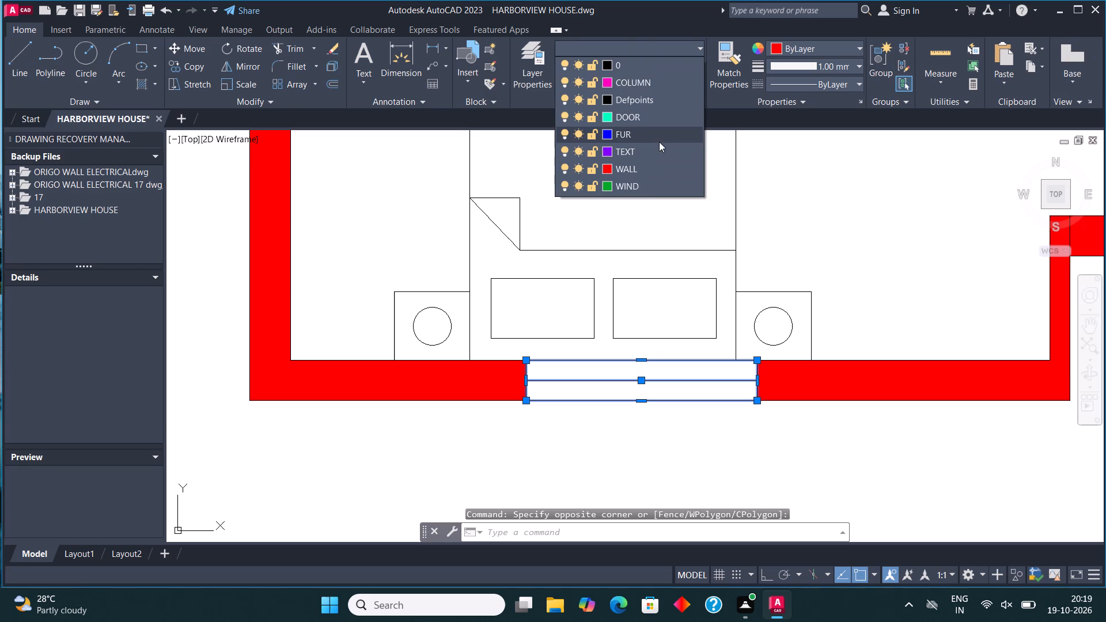
pyautogui.click(656, 187)
# Move the exterior wall window of the narrow space beside the stairs, below BEDROOM 3, to the WIND layer.
pyautogui.scroll(-3, 642, 409)
pyautogui.scroll(2, 536, 276)
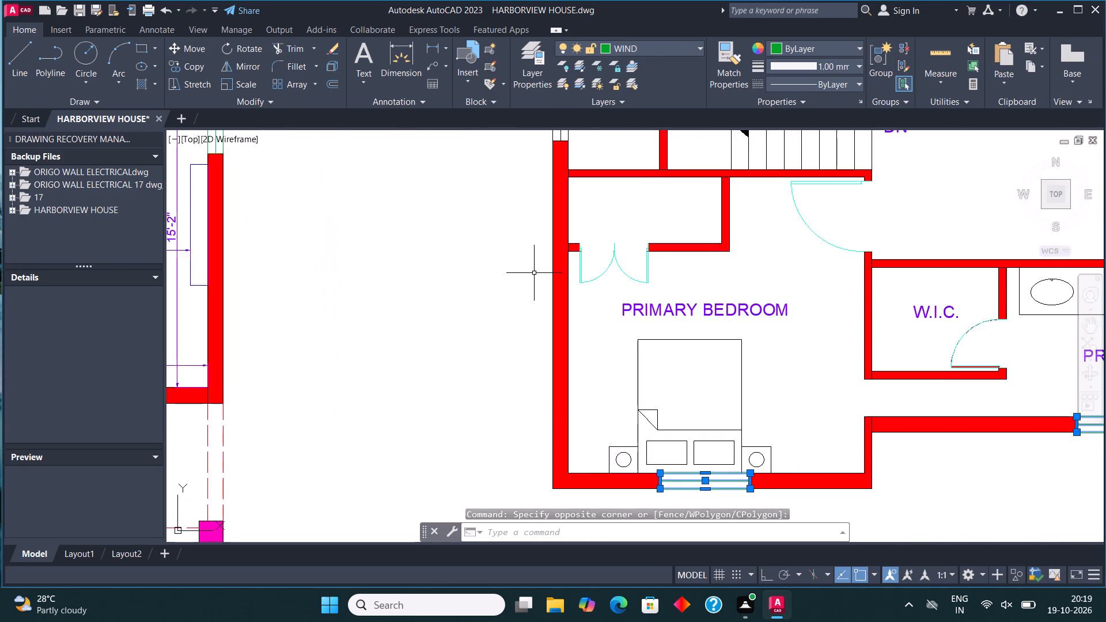
pyautogui.moveTo(531, 271); pyautogui.dragTo(528, 484, button='middle')
pyautogui.scroll(-2, 528, 484)
pyautogui.scroll(1, 581, 375)
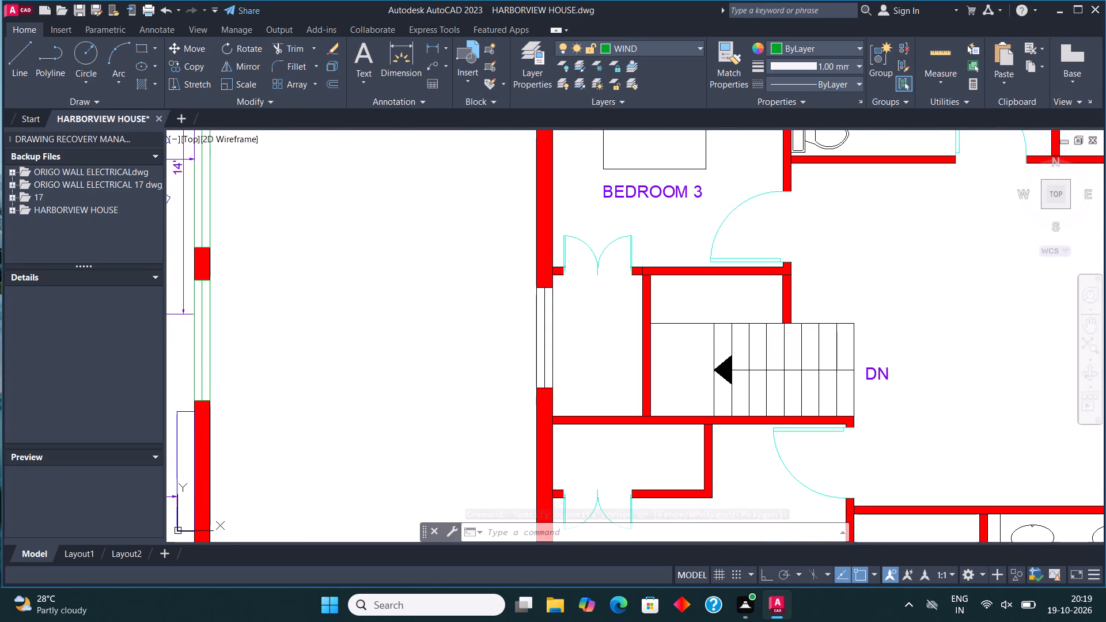
pyautogui.click(531, 403)
pyautogui.click(557, 282)
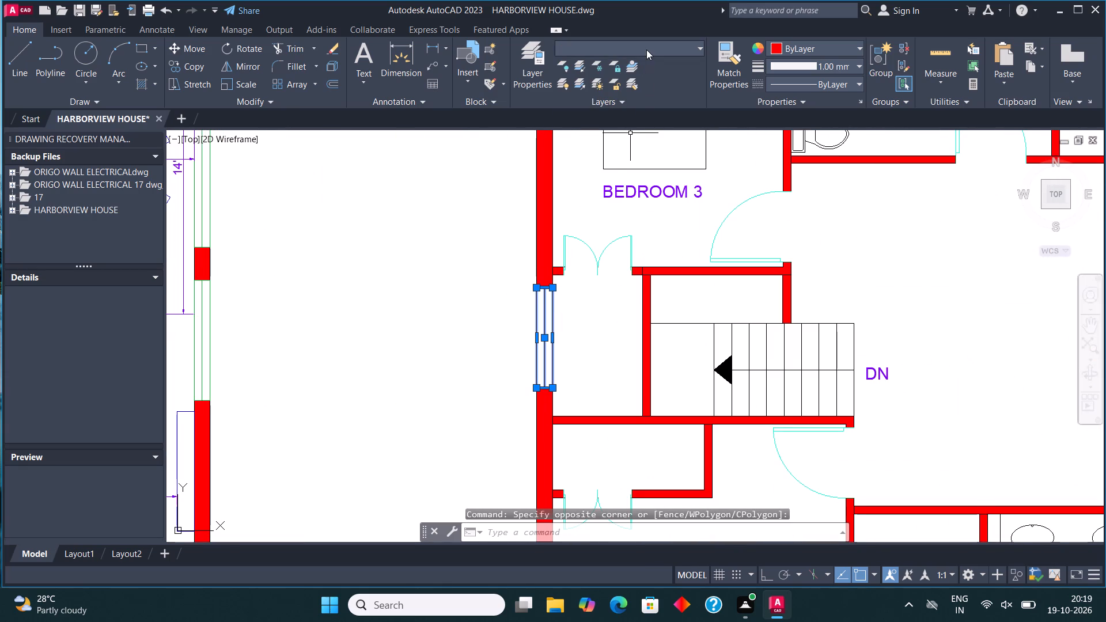
pyautogui.click(646, 50)
pyautogui.click(646, 187)
# Move the window in the exterior wall above the BEDROOM 3 bed to the WIND layer.
pyautogui.scroll(-2, 577, 420)
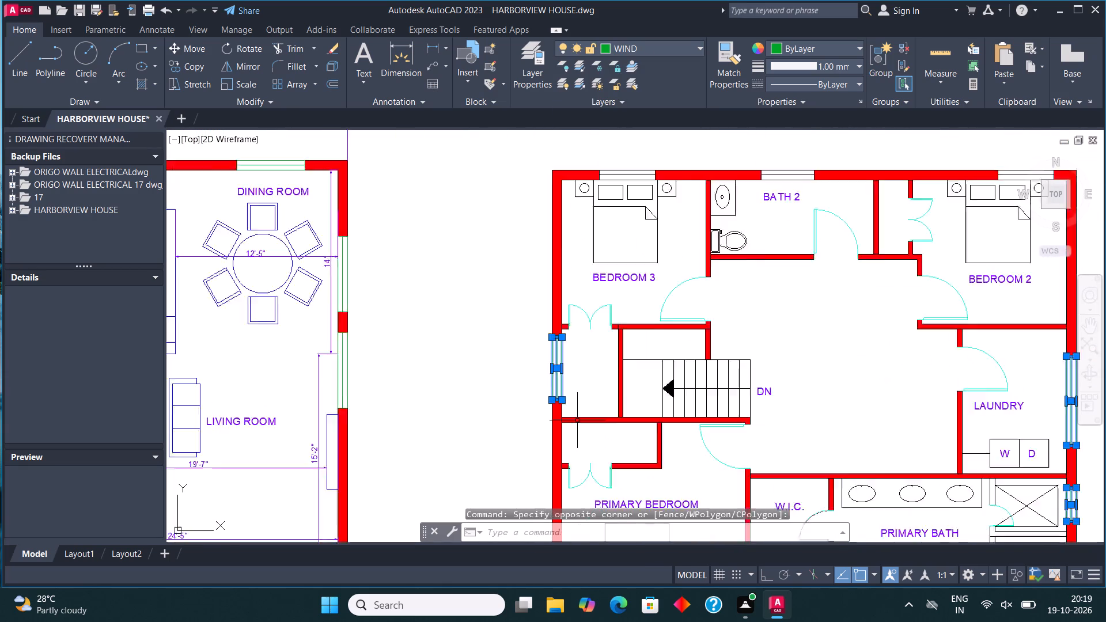
pyautogui.scroll(3, 587, 288)
pyautogui.moveTo(641, 199); pyautogui.dragTo(354, 479, button='middle')
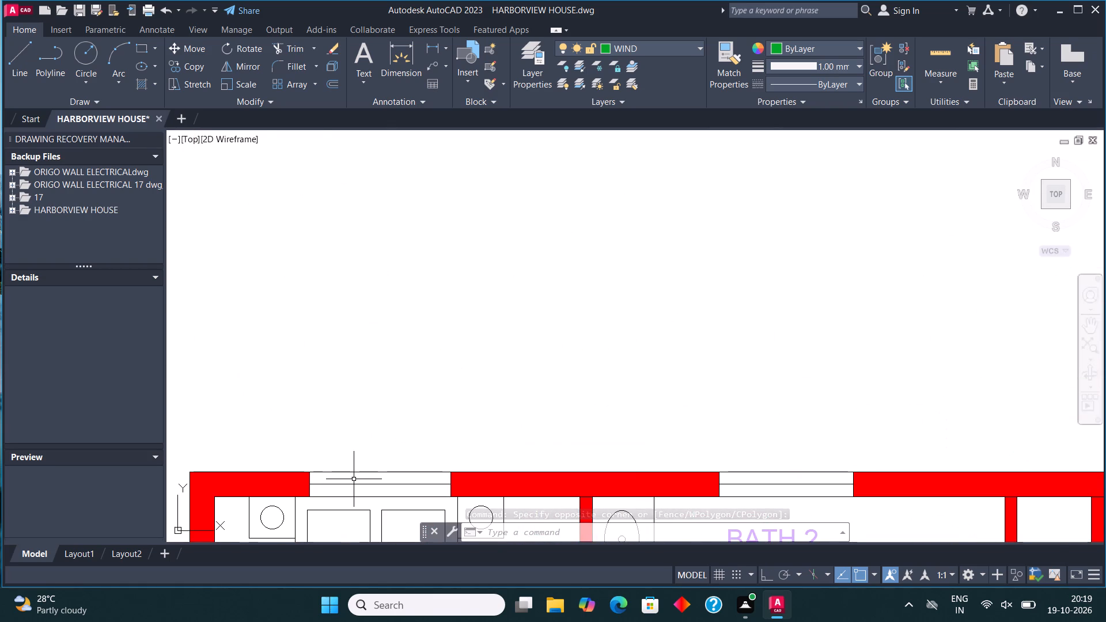
pyautogui.moveTo(376, 378); pyautogui.dragTo(376, 365, button='middle')
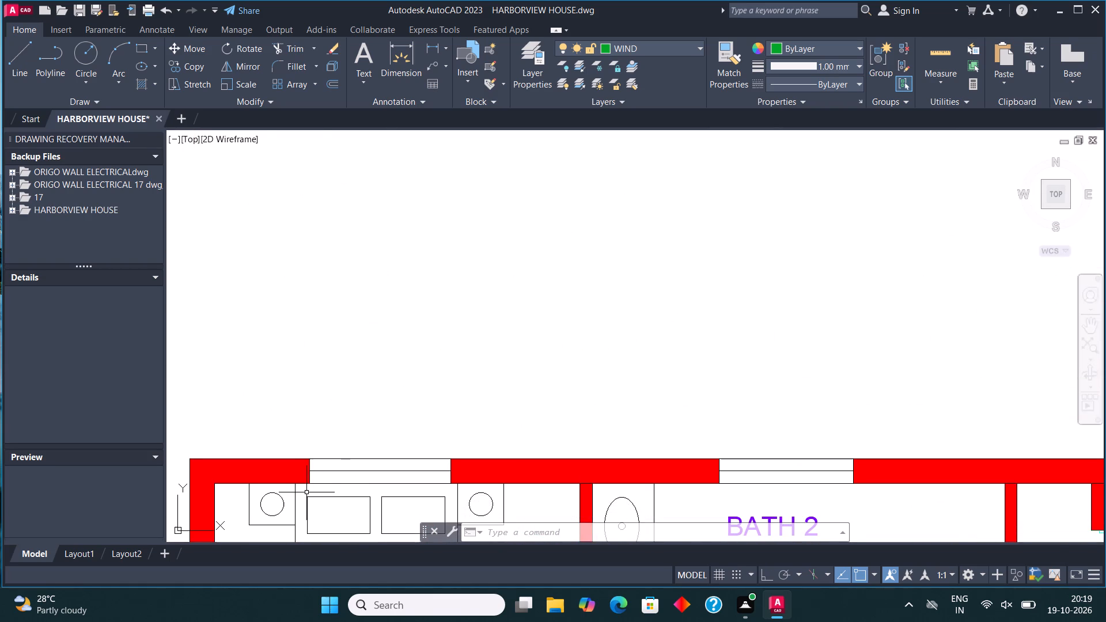
pyautogui.click(302, 493)
pyautogui.click(476, 438)
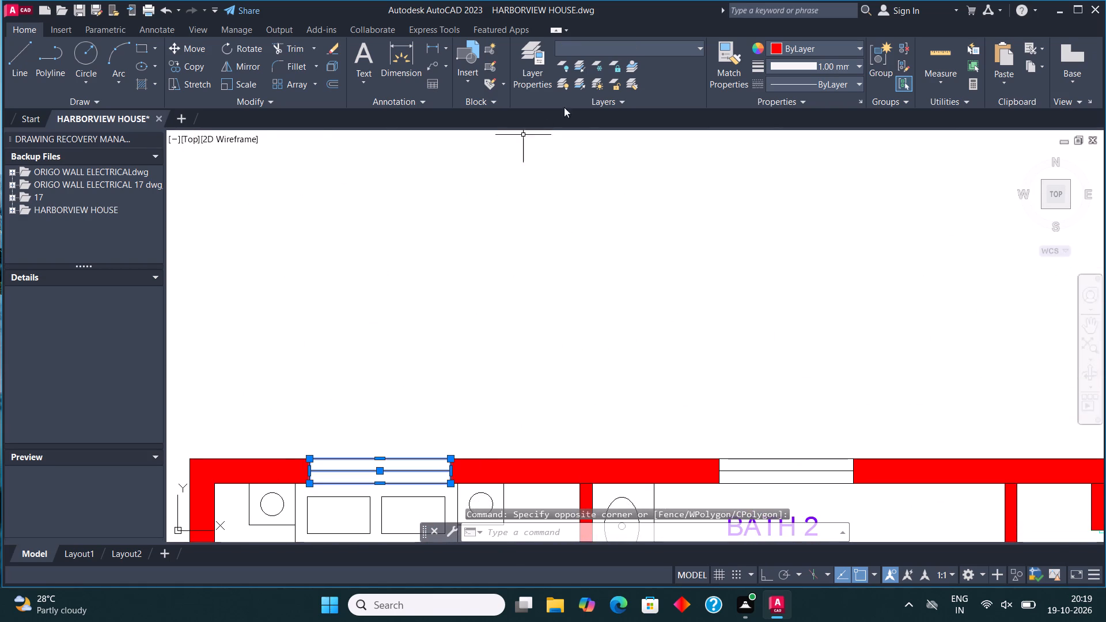
pyautogui.click(618, 44)
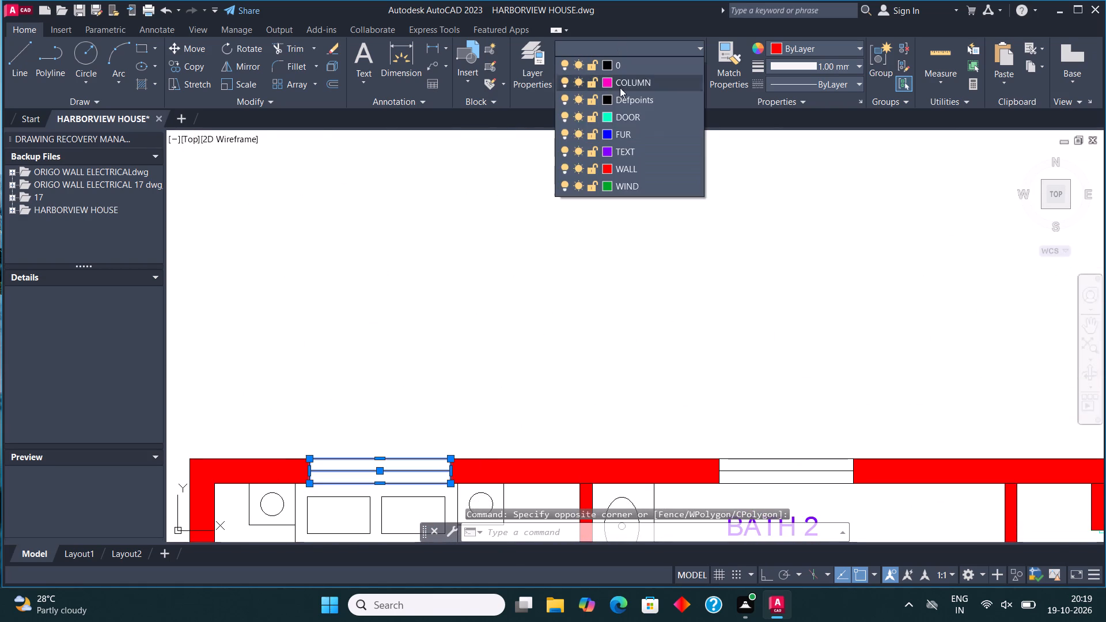
pyautogui.click(638, 183)
# Move the BATH 2 exterior window to the WIND layer.
pyautogui.scroll(-2, 522, 262)
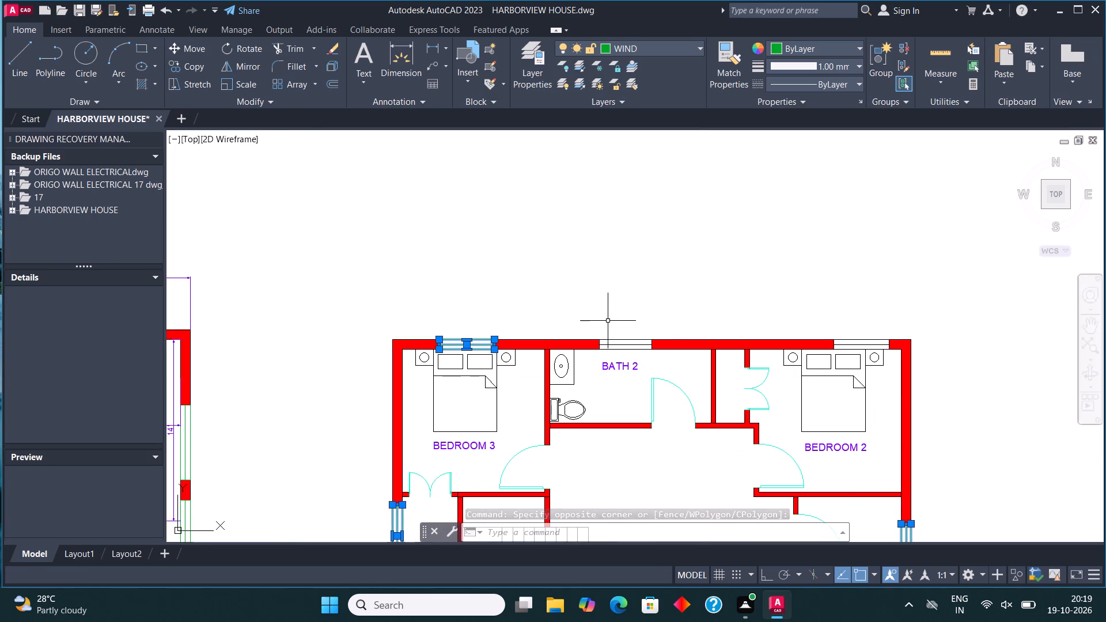
pyautogui.scroll(2, 606, 340)
pyautogui.click(578, 377)
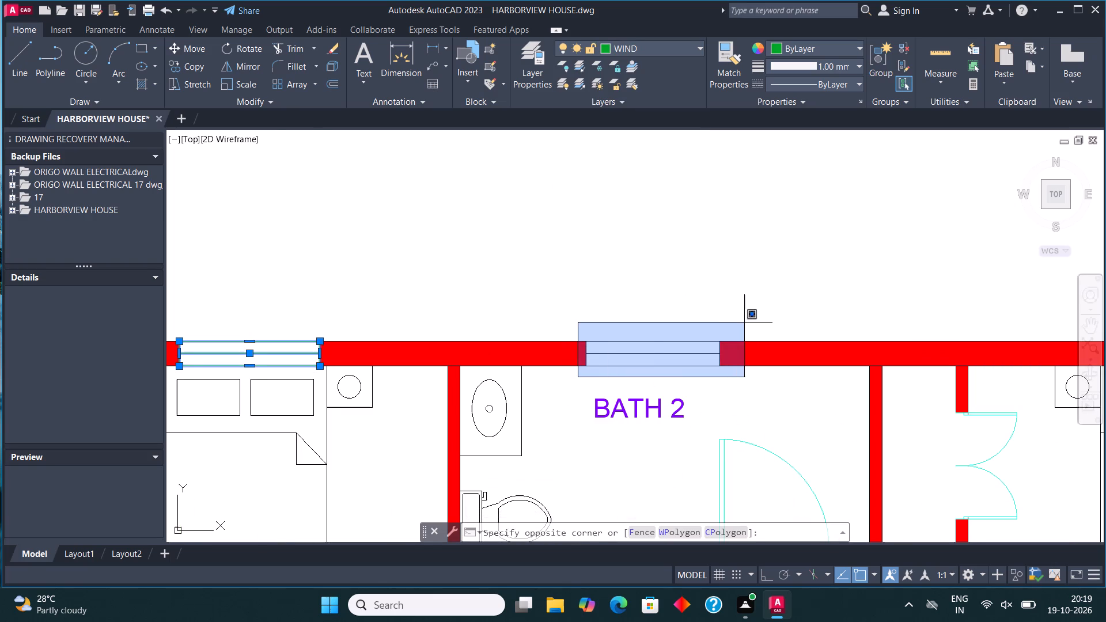
pyautogui.click(744, 323)
pyautogui.click(650, 50)
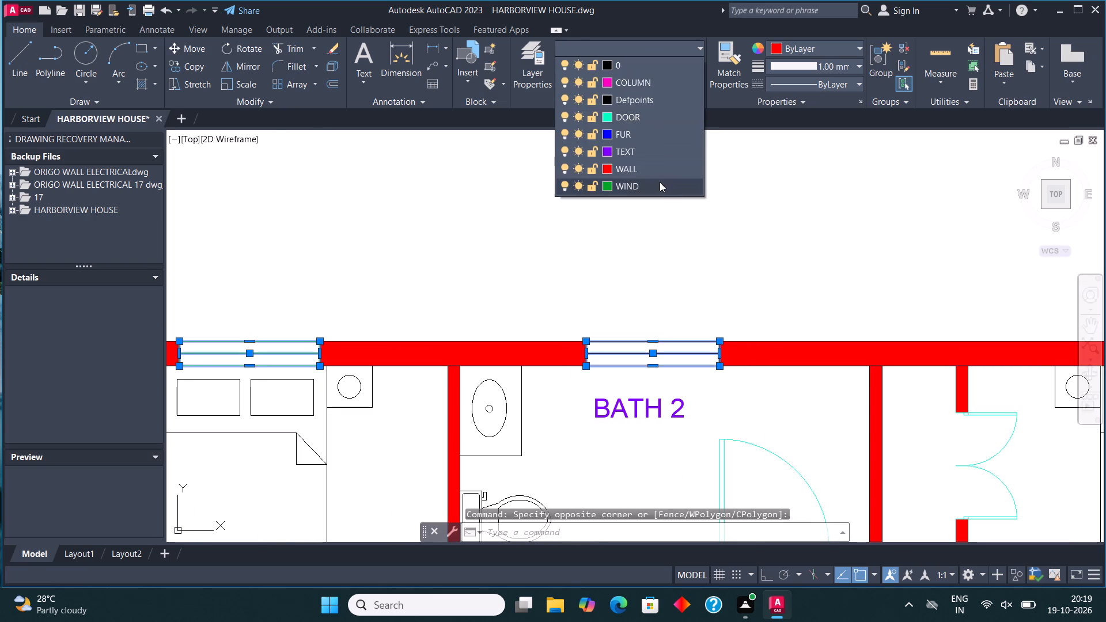
pyautogui.click(660, 184)
# Move the window above the BEDROOM 2 bed to the WIND layer and clear the selection.
pyautogui.scroll(-2, 565, 291)
pyautogui.scroll(3, 788, 313)
pyautogui.scroll(-3, 785, 312)
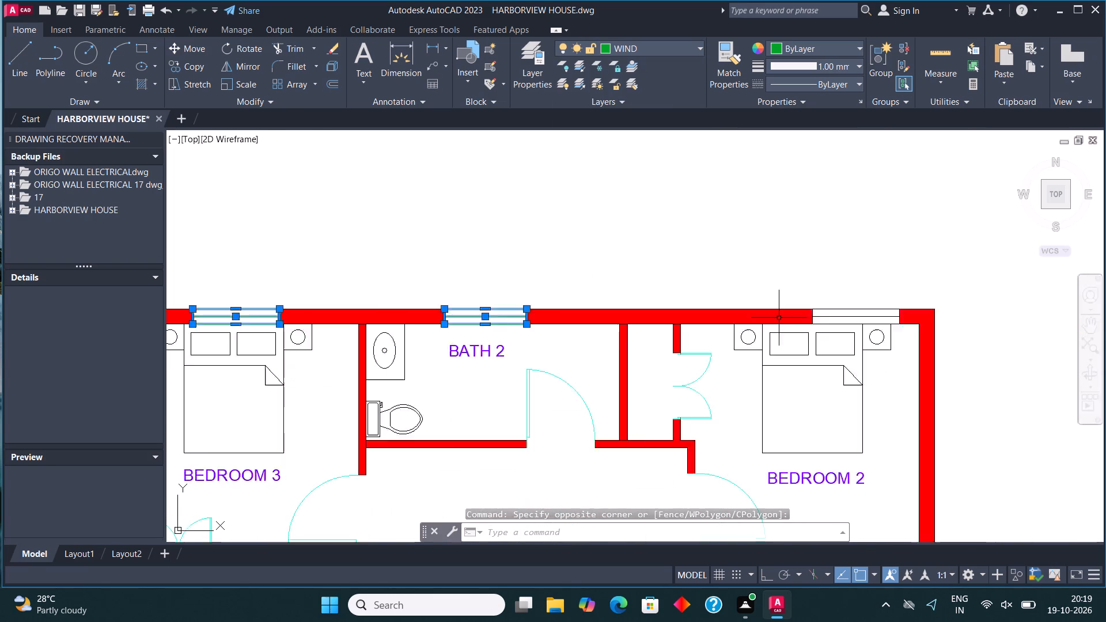
pyautogui.scroll(4, 863, 318)
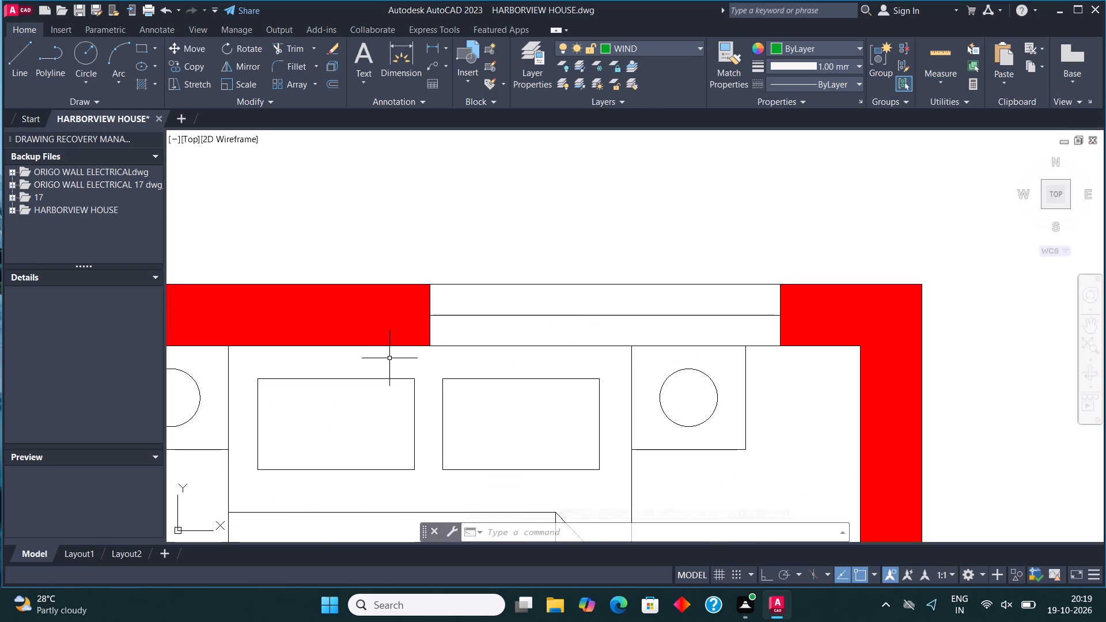
pyautogui.click(404, 358)
pyautogui.click(800, 251)
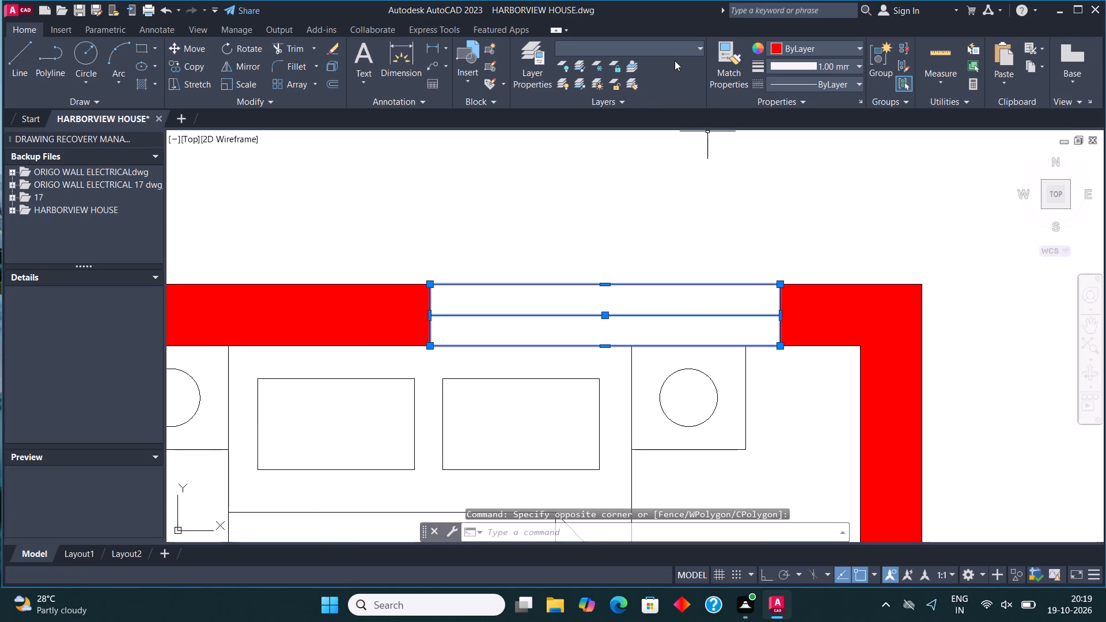
pyautogui.click(671, 49)
pyautogui.click(650, 192)
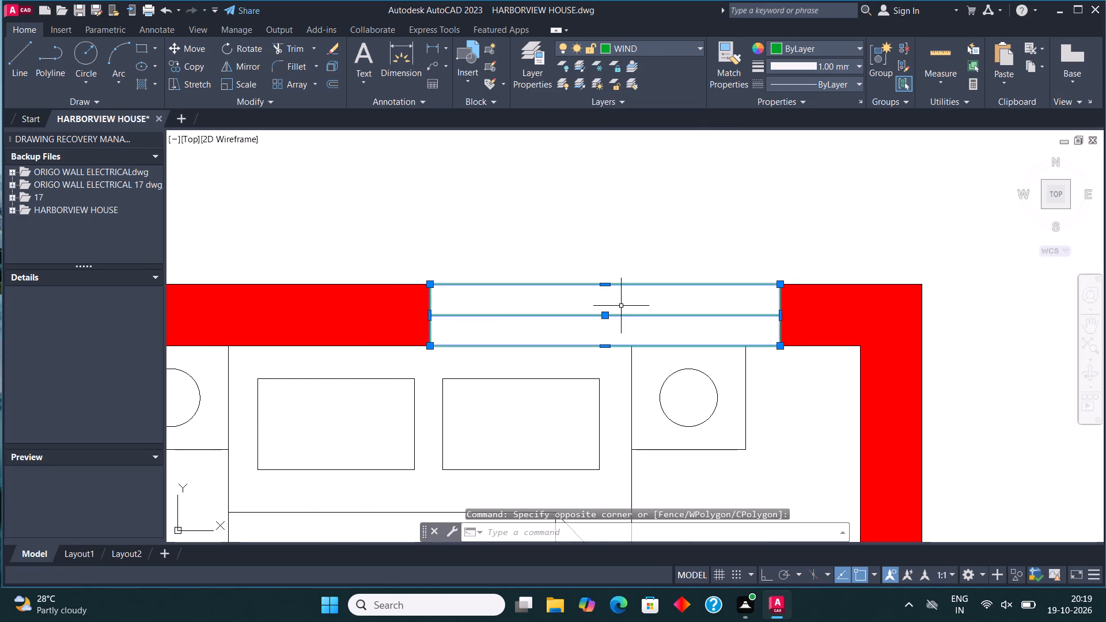
pyautogui.scroll(-3, 605, 301)
pyautogui.press('Escape')
pyautogui.scroll(-3, 613, 288)
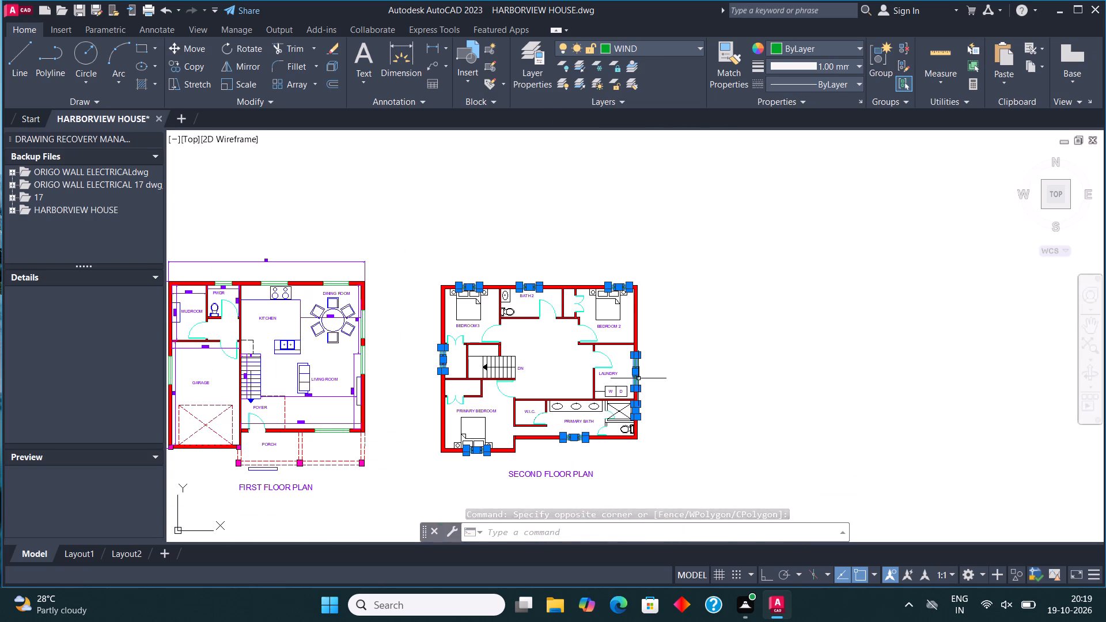
pyautogui.press('Escape')
# Select all toilets similar to the BATH 2 toilet and move them to the FUR layer.
pyautogui.scroll(3, 638, 378)
pyautogui.scroll(-2, 649, 351)
pyautogui.moveTo(334, 264); pyautogui.dragTo(363, 283, button='middle')
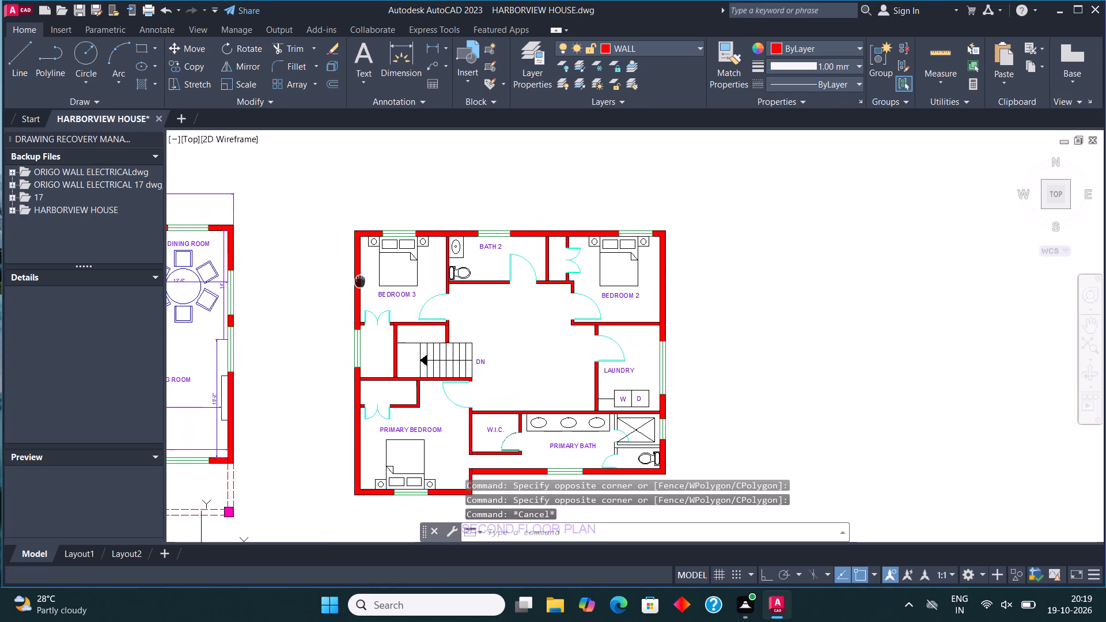
pyautogui.moveTo(363, 283); pyautogui.dragTo(376, 289, button='middle')
pyautogui.scroll(2, 487, 268)
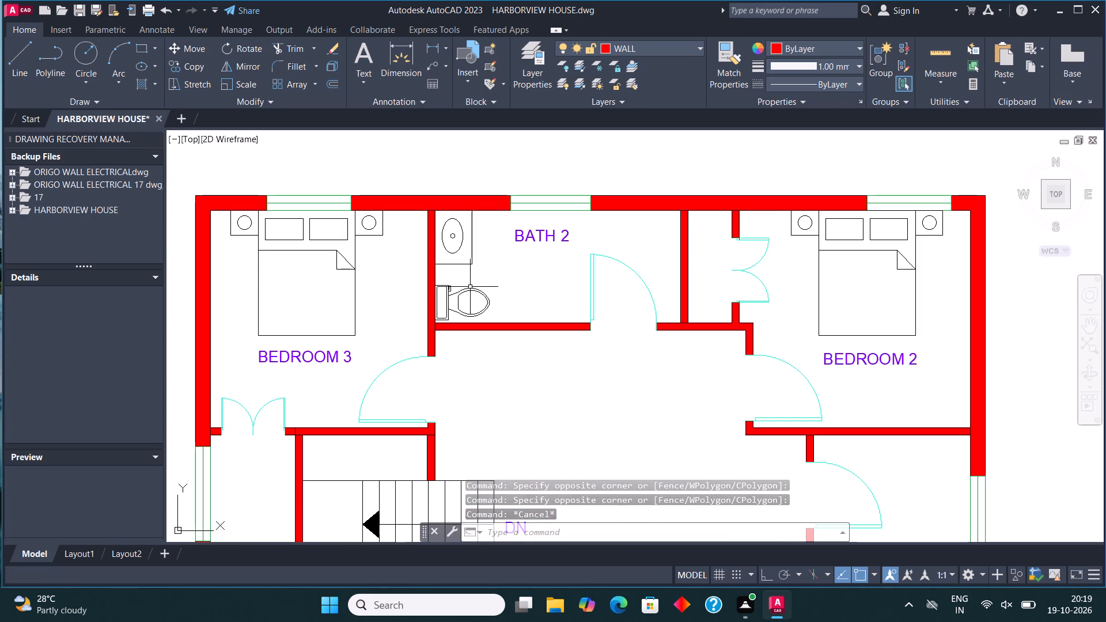
pyautogui.click(470, 287)
pyautogui.rightClick(470, 287)
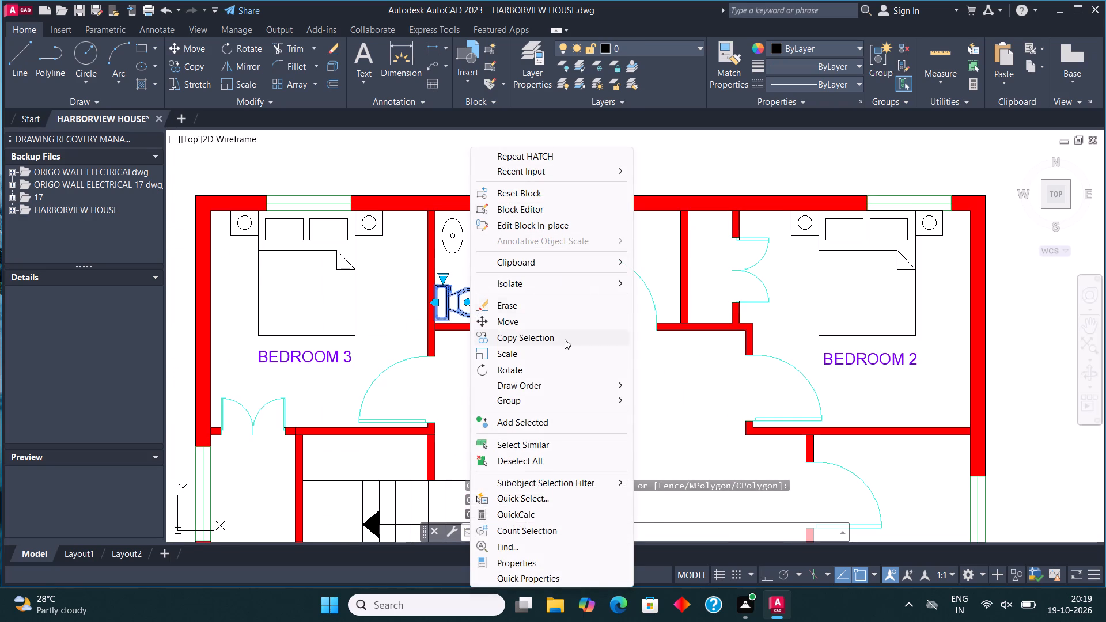
pyautogui.click(547, 442)
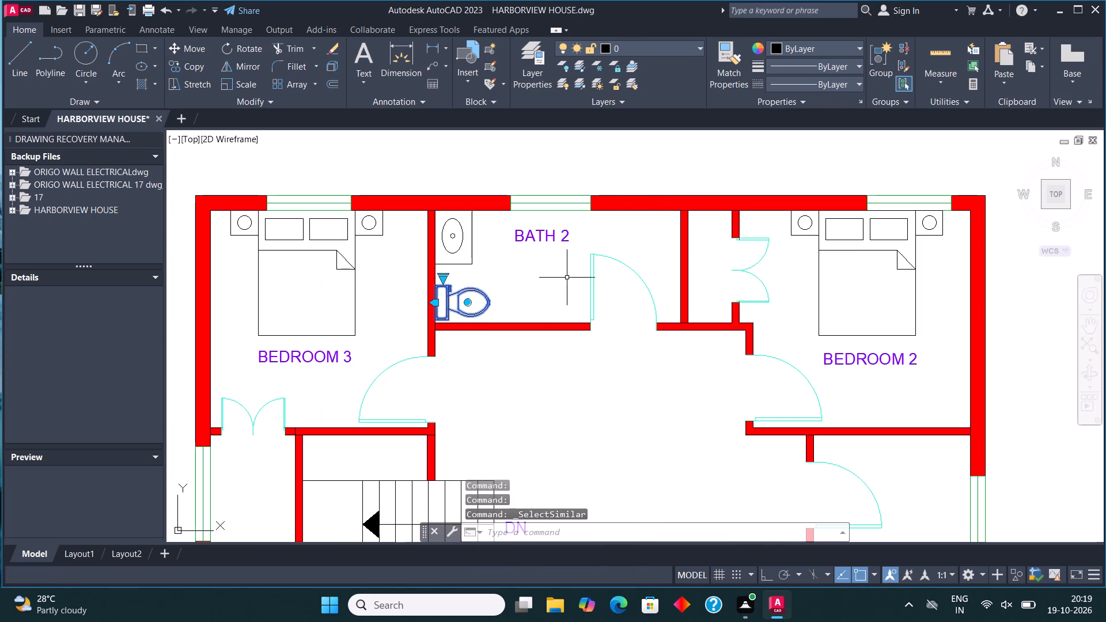
pyautogui.click(669, 51)
pyautogui.click(652, 135)
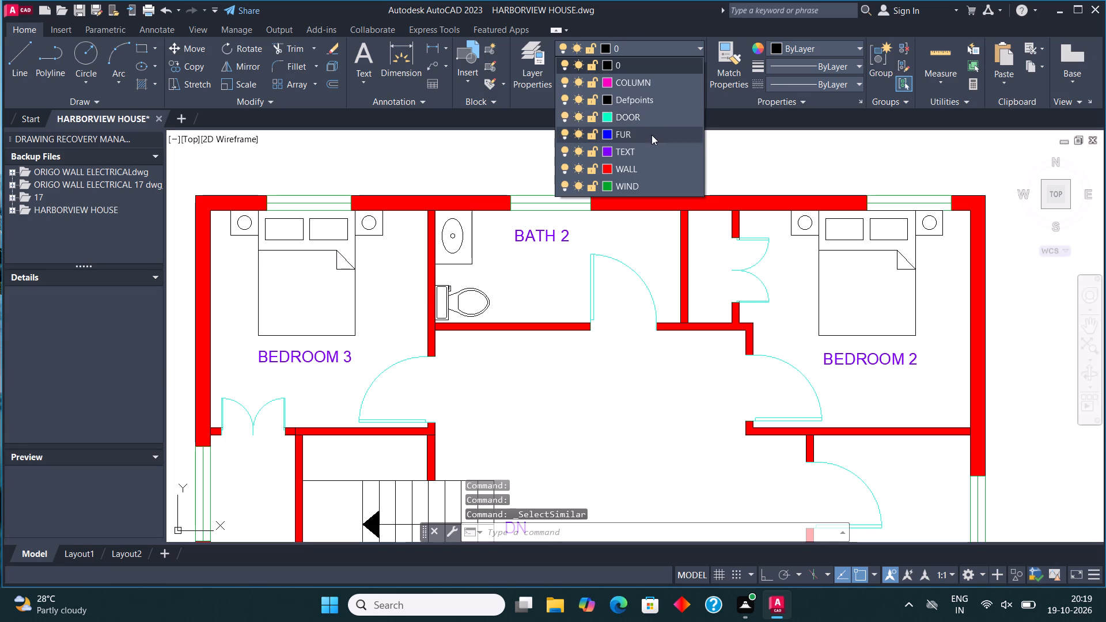
pyautogui.press('Escape')
# Move the BEDROOM 3 bed and its two nightstands to the FUR layer.
pyautogui.scroll(-2, 649, 310)
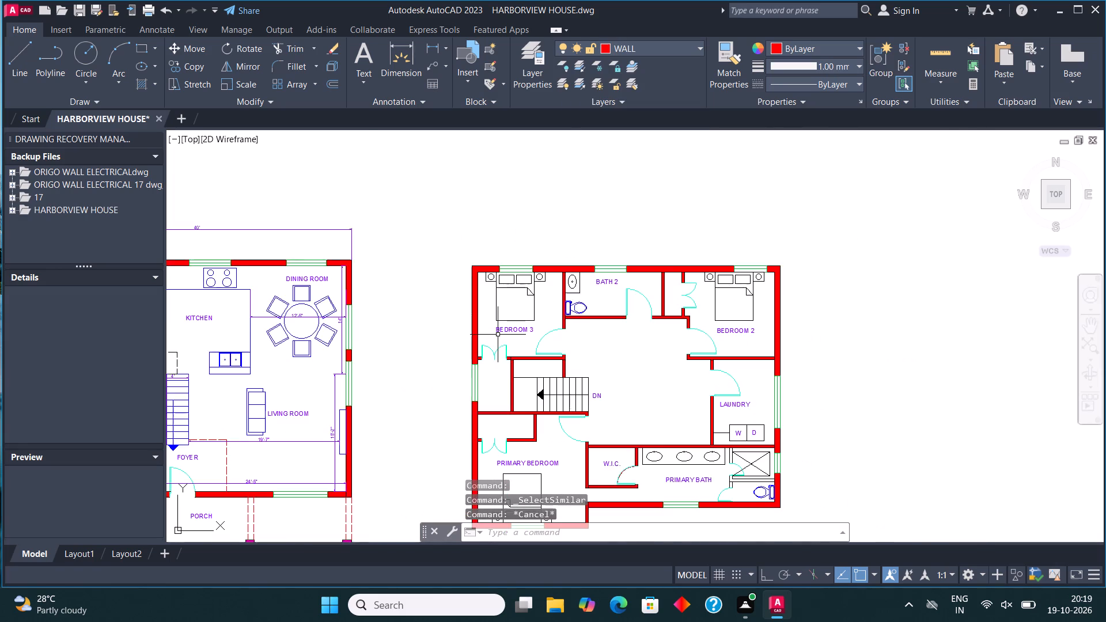
pyautogui.scroll(3, 511, 320)
pyautogui.click(615, 329)
pyautogui.moveTo(519, 202); pyautogui.dragTo(540, 247, button='middle')
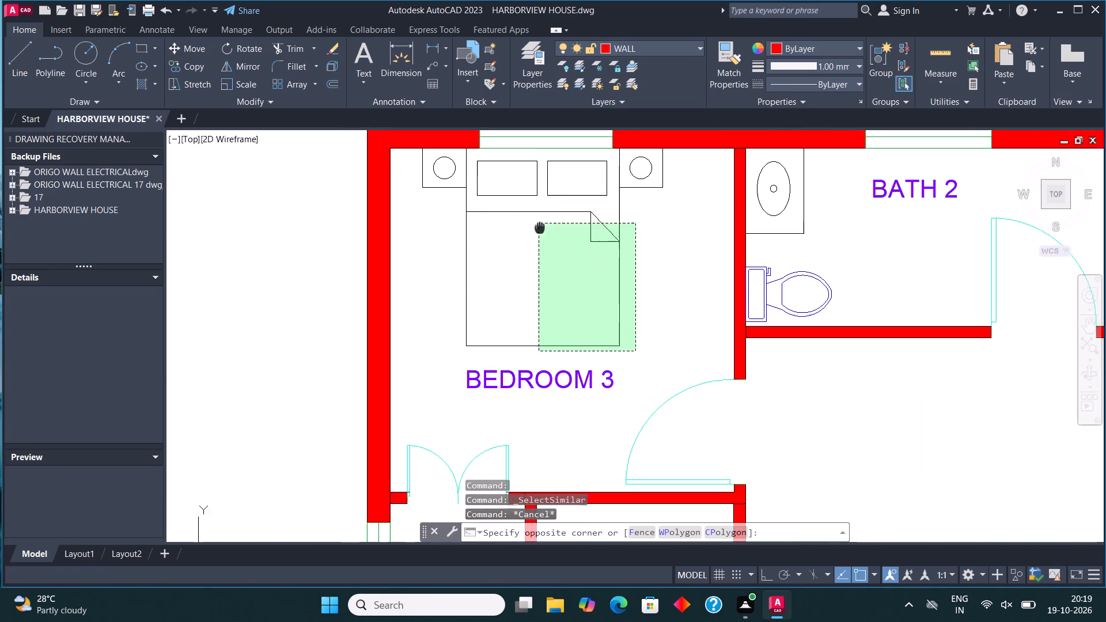
pyautogui.moveTo(540, 247); pyautogui.dragTo(537, 251, button='middle')
pyautogui.click(437, 185)
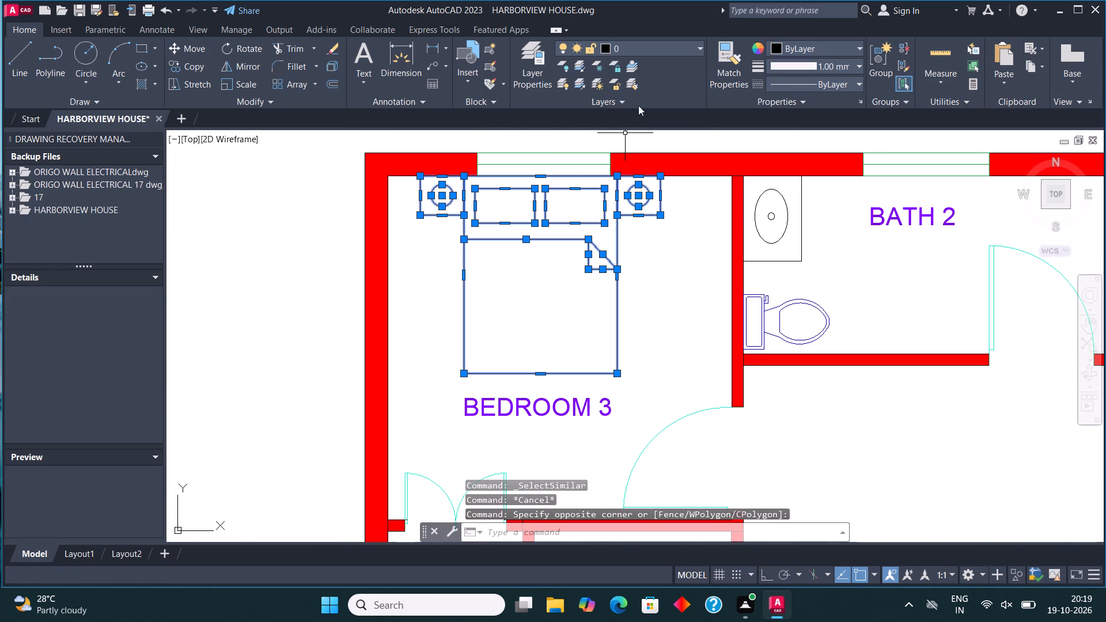
pyautogui.click(680, 44)
pyautogui.click(660, 138)
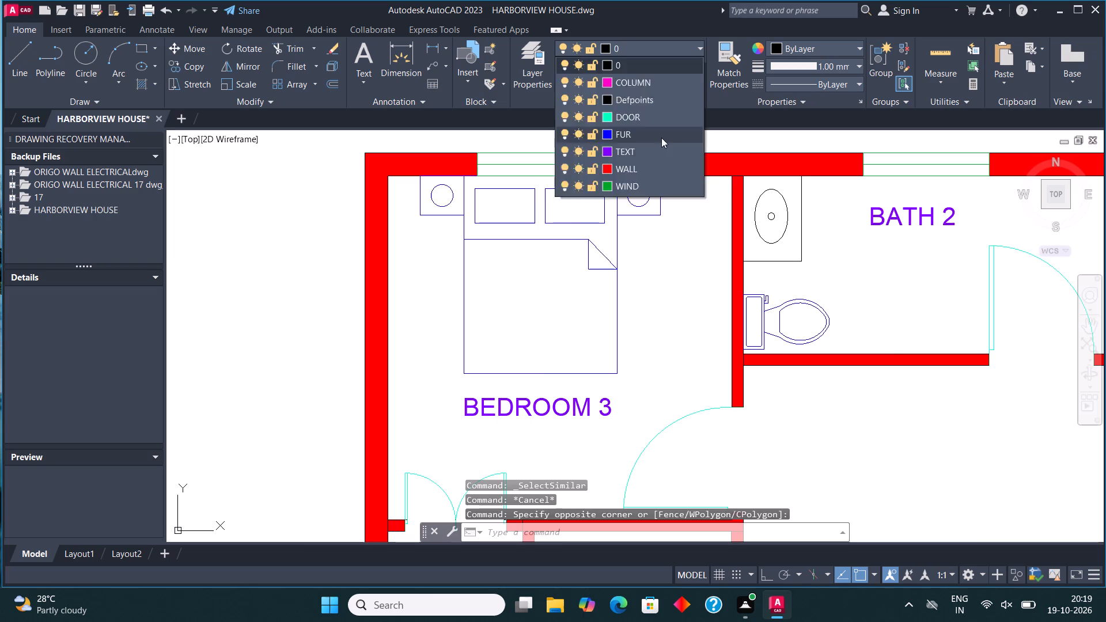
# Move the BATH 2 sink and the BEDROOM 2 bed with its nightstands to the FUR layer.
pyautogui.scroll(-3, 567, 323)
pyautogui.scroll(4, 623, 294)
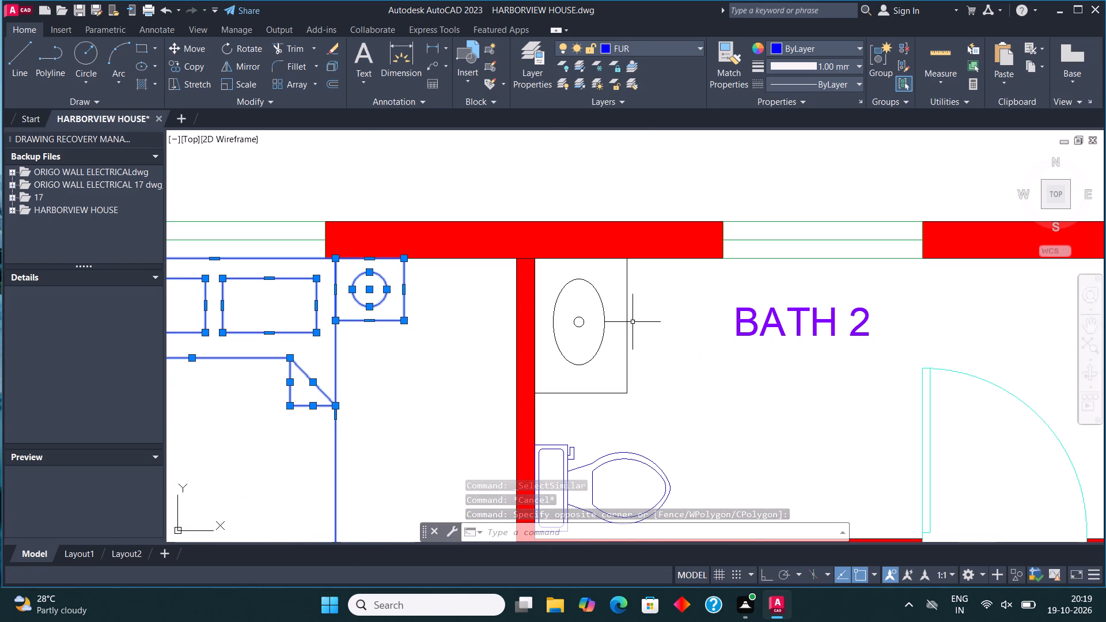
pyautogui.click(646, 342)
pyautogui.click(573, 312)
pyautogui.scroll(-3, 427, 367)
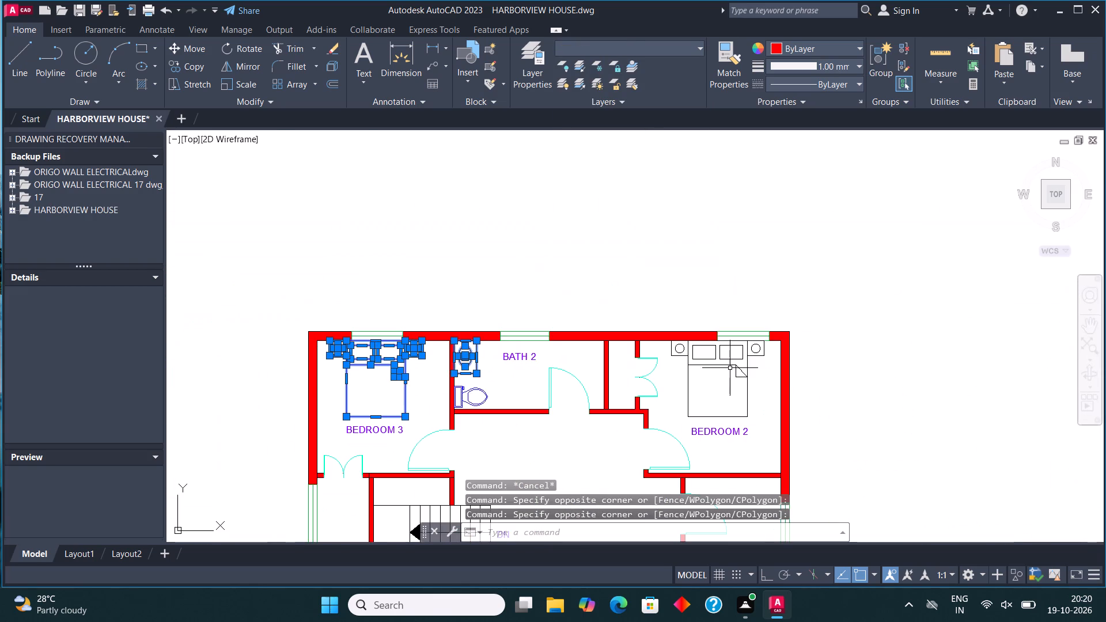
pyautogui.scroll(1, 763, 391)
pyautogui.click(747, 439)
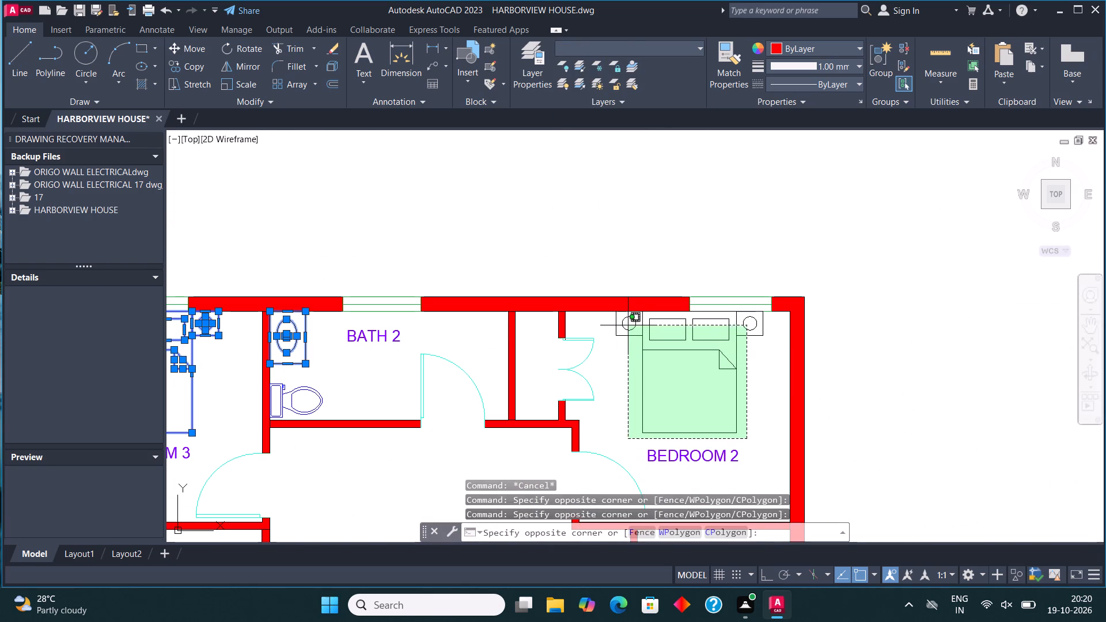
pyautogui.click(626, 321)
pyautogui.click(624, 44)
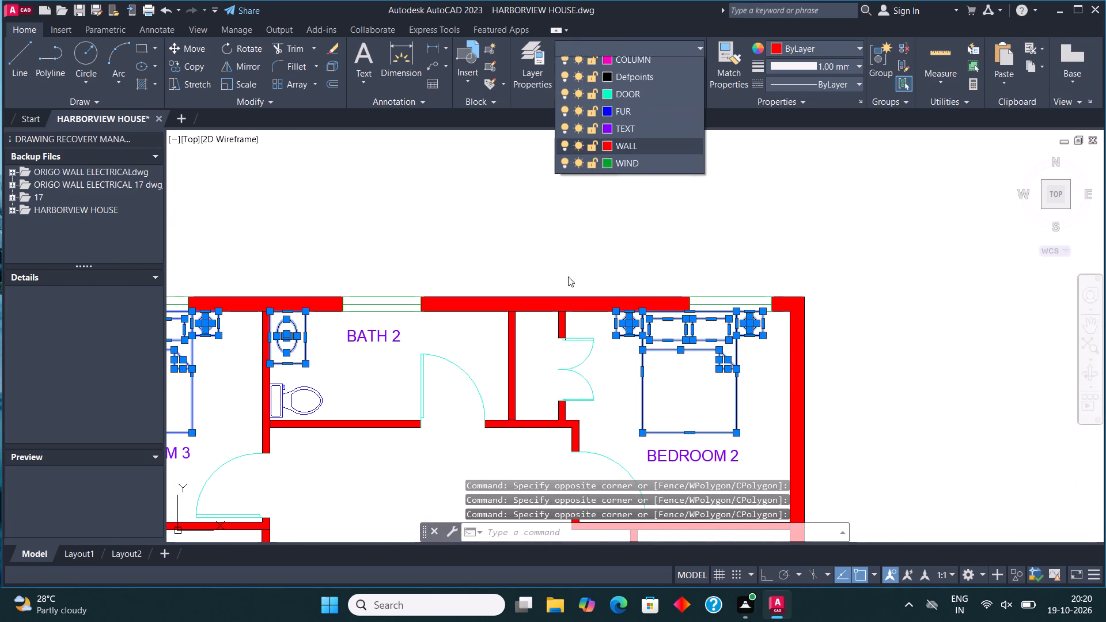
pyautogui.click(641, 135)
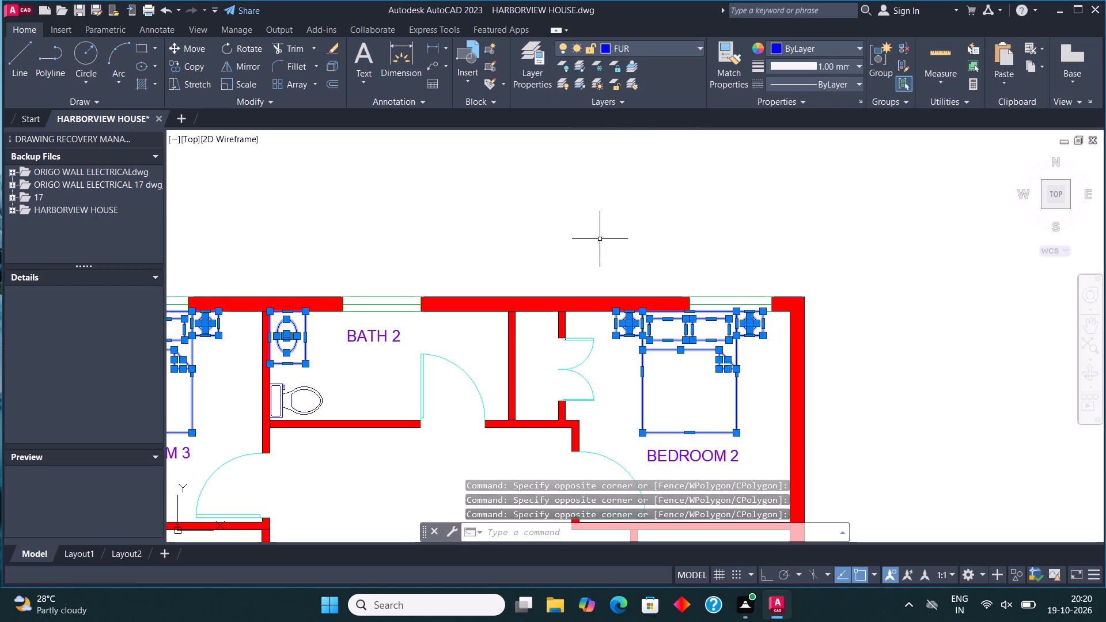
pyautogui.scroll(-2, 582, 257)
pyautogui.press('Escape')
# Move the LAUNDRY washer and dryer, including their letters and the adjoining counter line, to the FUR layer.
pyautogui.moveTo(622, 330); pyautogui.dragTo(623, 242, button='middle')
pyautogui.scroll(3, 648, 344)
pyautogui.click(689, 399)
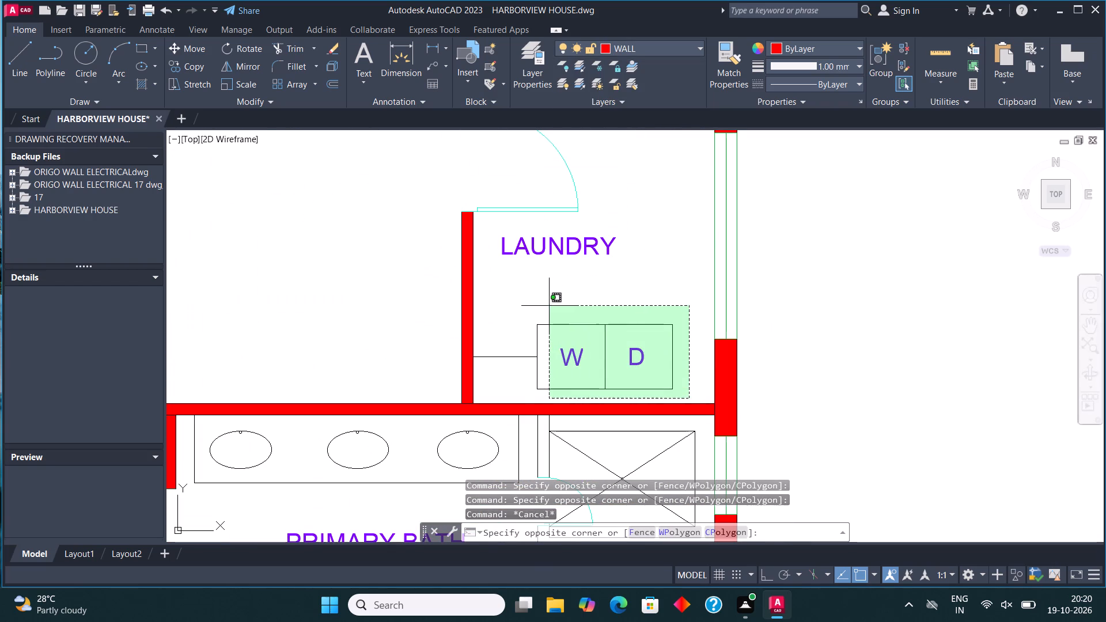
pyautogui.click(518, 306)
pyautogui.click(604, 46)
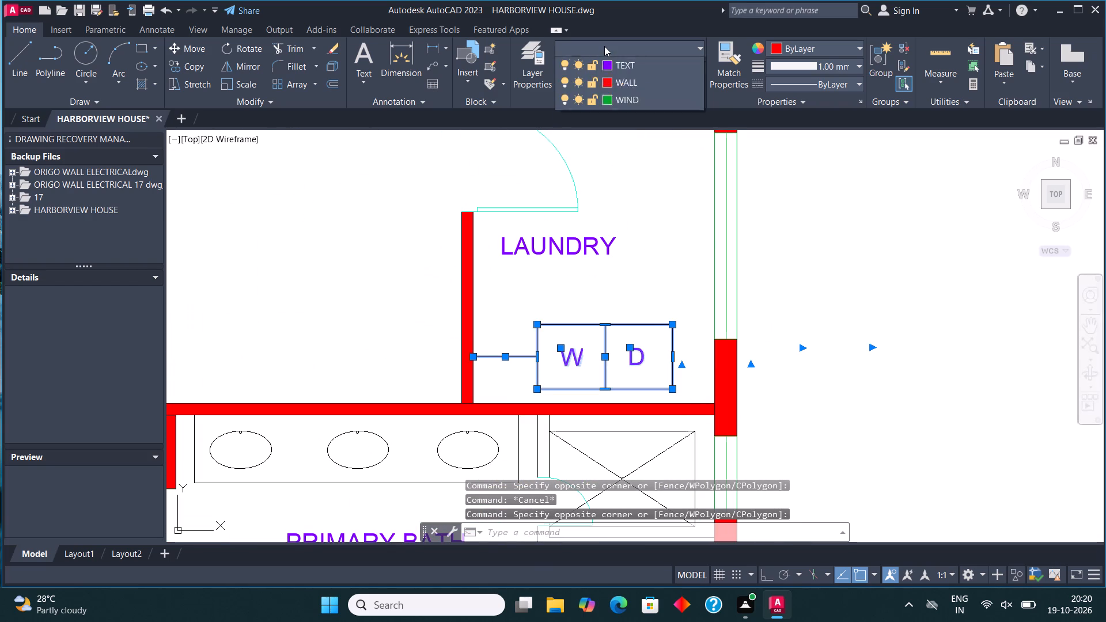
pyautogui.click(630, 136)
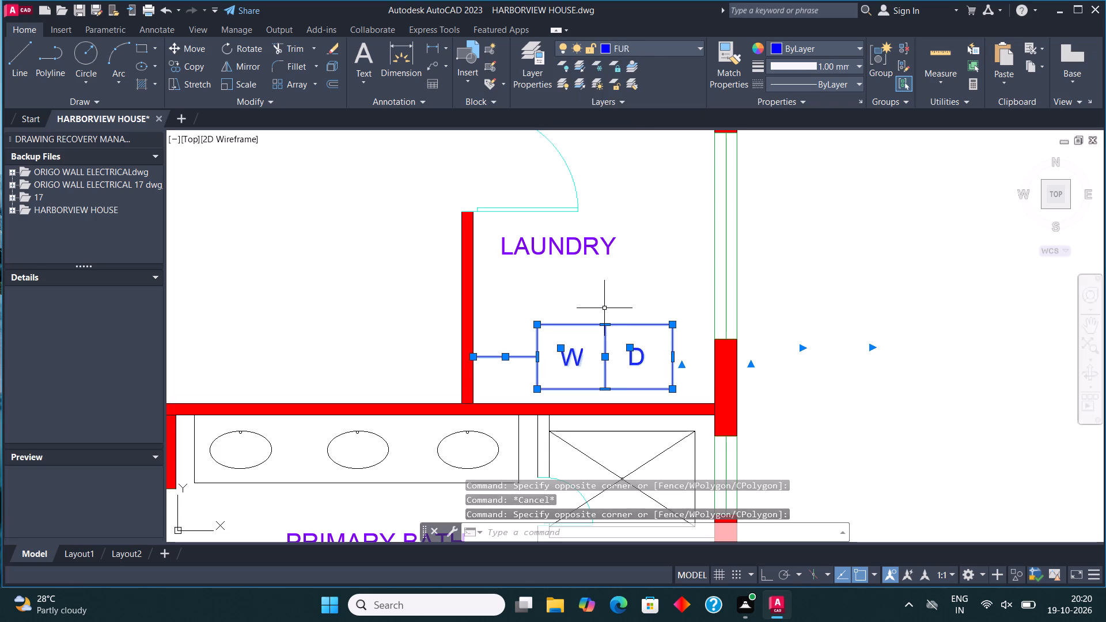
pyautogui.press('Escape')
# Move the LAUNDRY appliance letters W and D to the TEXT layer.
pyautogui.click(580, 358)
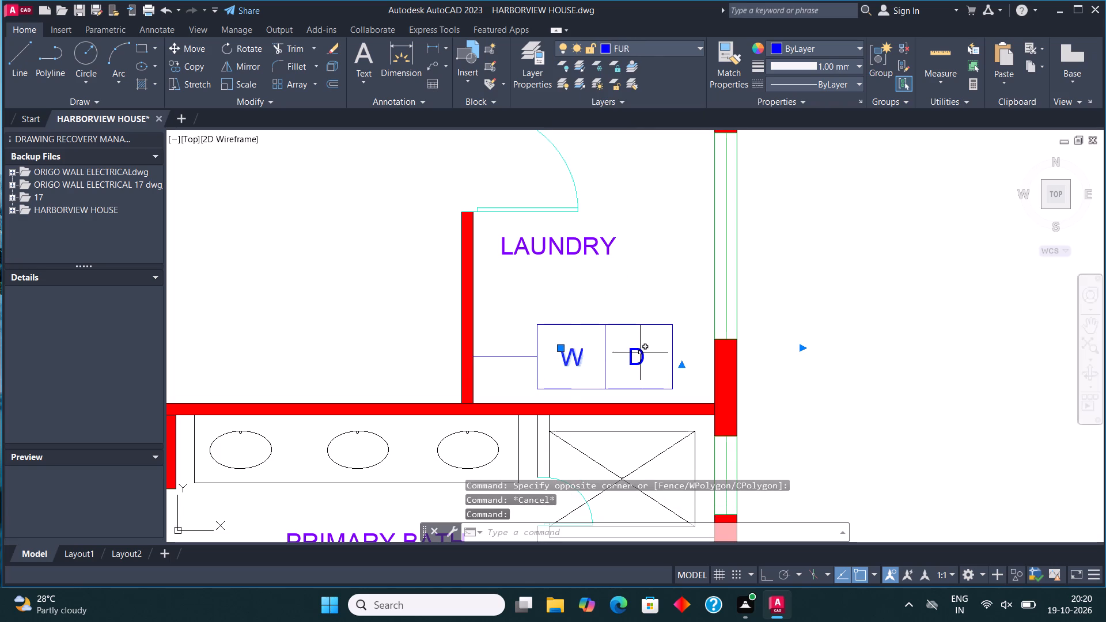
pyautogui.click(639, 352)
pyautogui.click(617, 43)
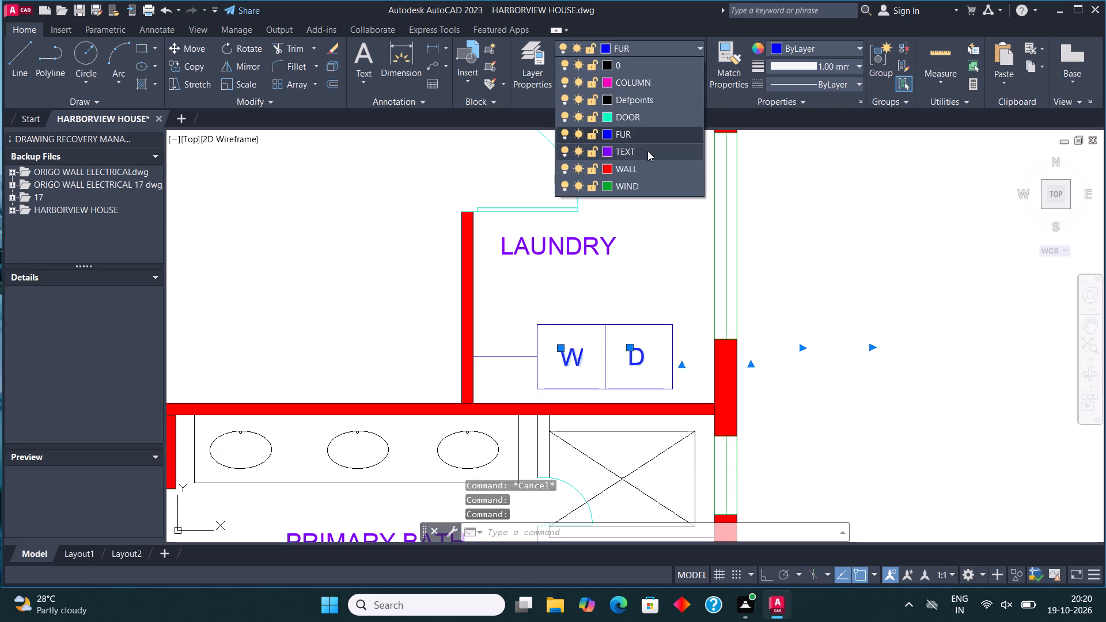
pyautogui.click(647, 151)
pyautogui.press('Escape')
# Move the PRIMARY BATH shower rectangle and its crossed diagonals to the FUR layer.
pyautogui.scroll(-2, 596, 292)
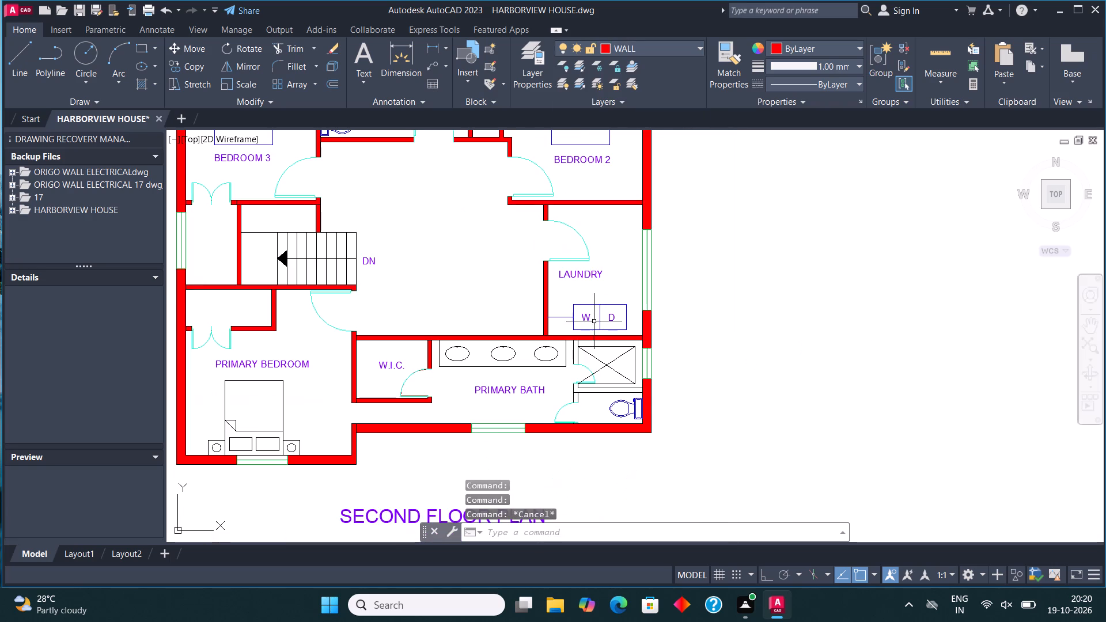
pyautogui.scroll(1, 666, 363)
pyautogui.scroll(1, 607, 397)
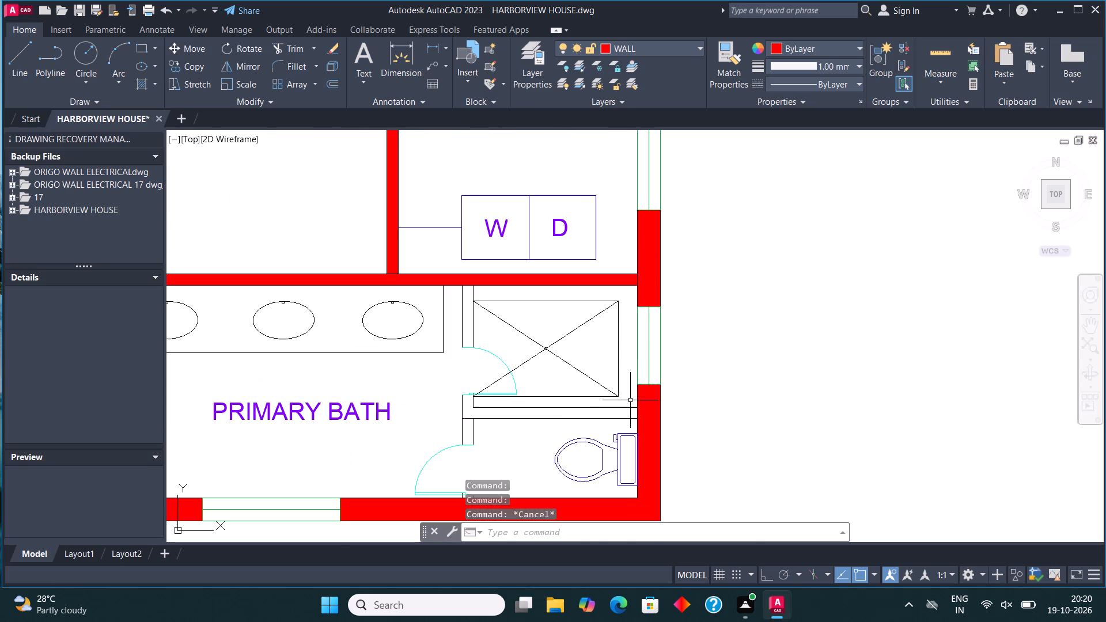
pyautogui.click(630, 401)
pyautogui.click(540, 301)
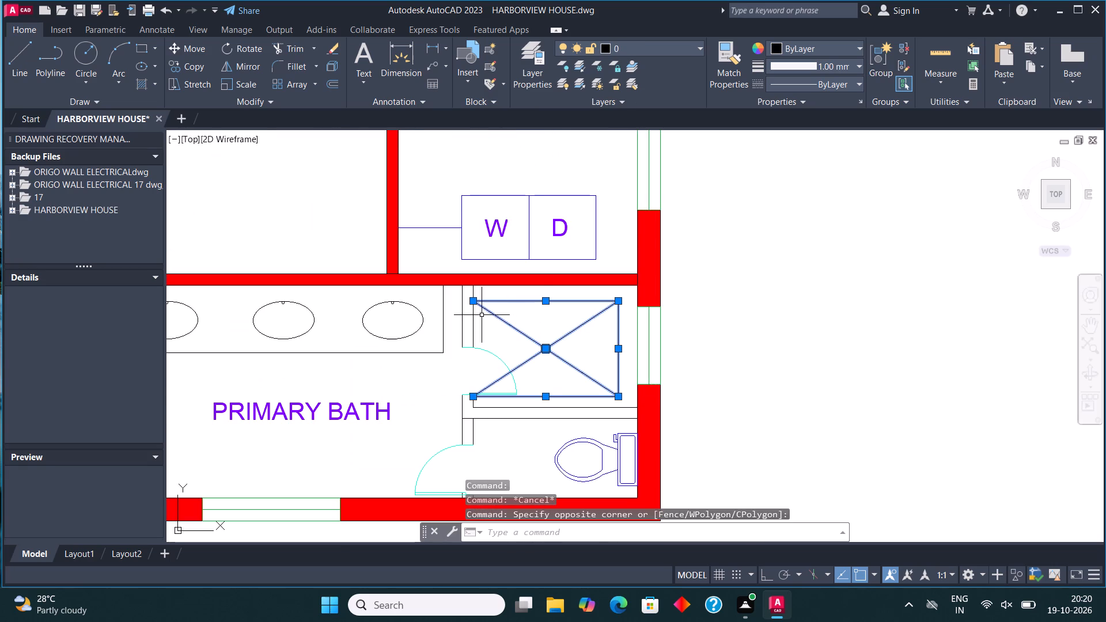
pyautogui.click(672, 54)
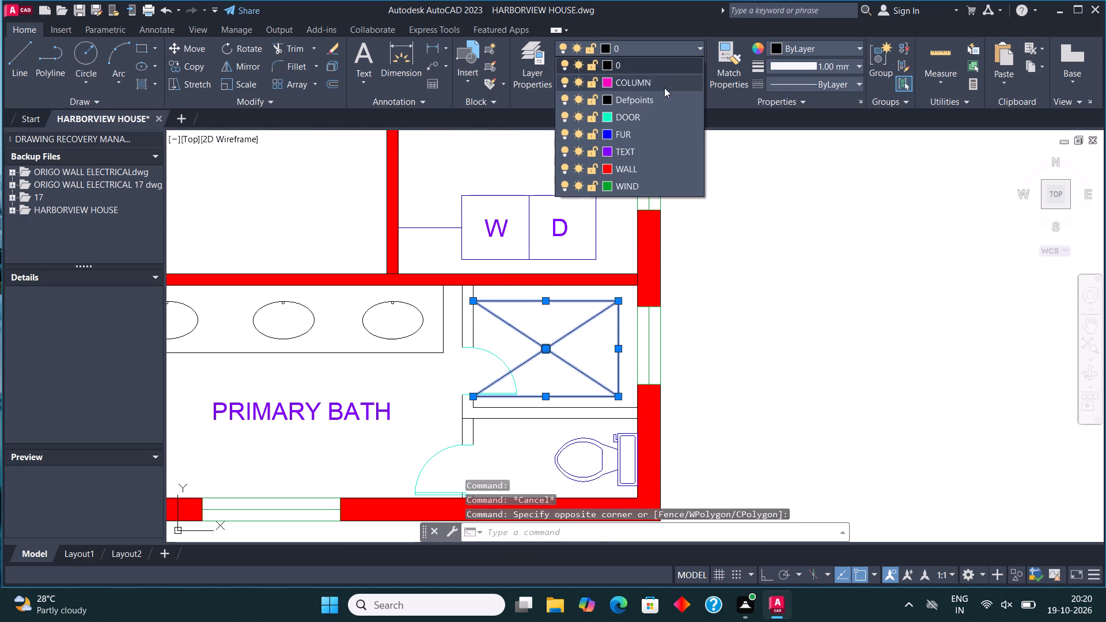
pyautogui.click(647, 138)
pyautogui.press('Escape')
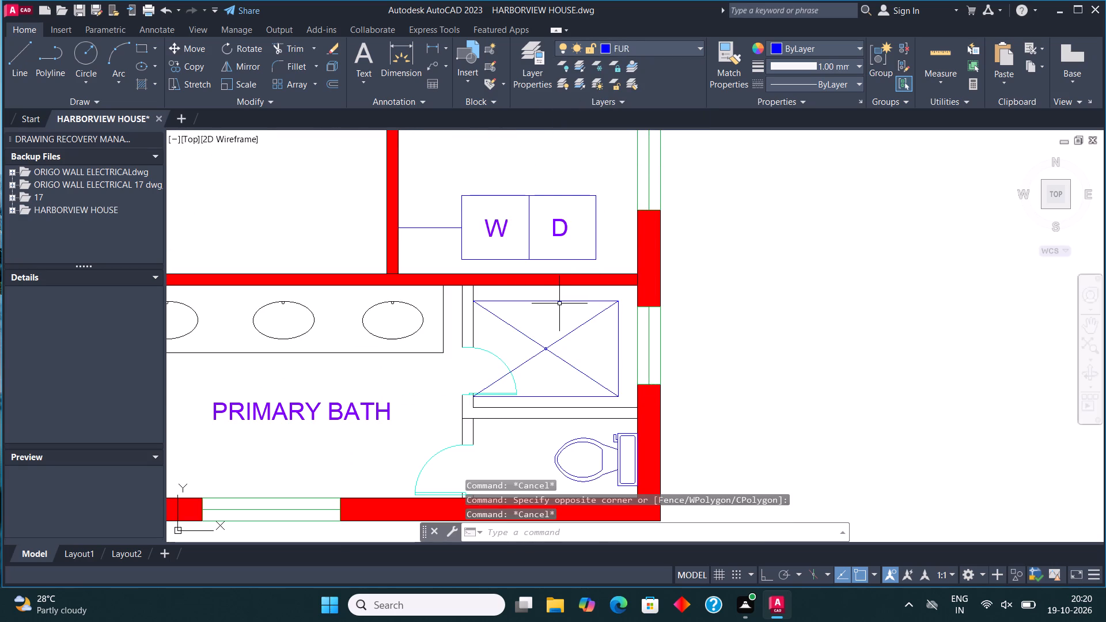
# Fill the thin partition walls around the PRIMARY BATH shower and toilet with a solid hatch on the WALL layer.
pyautogui.press('h')
pyautogui.press('Return')
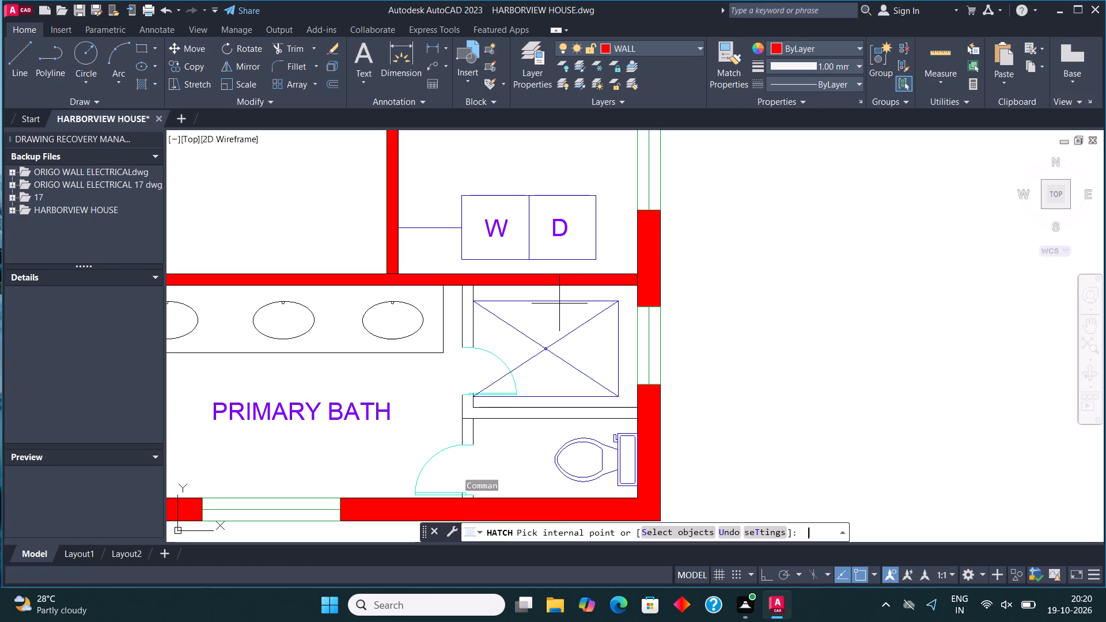
pyautogui.click(470, 297)
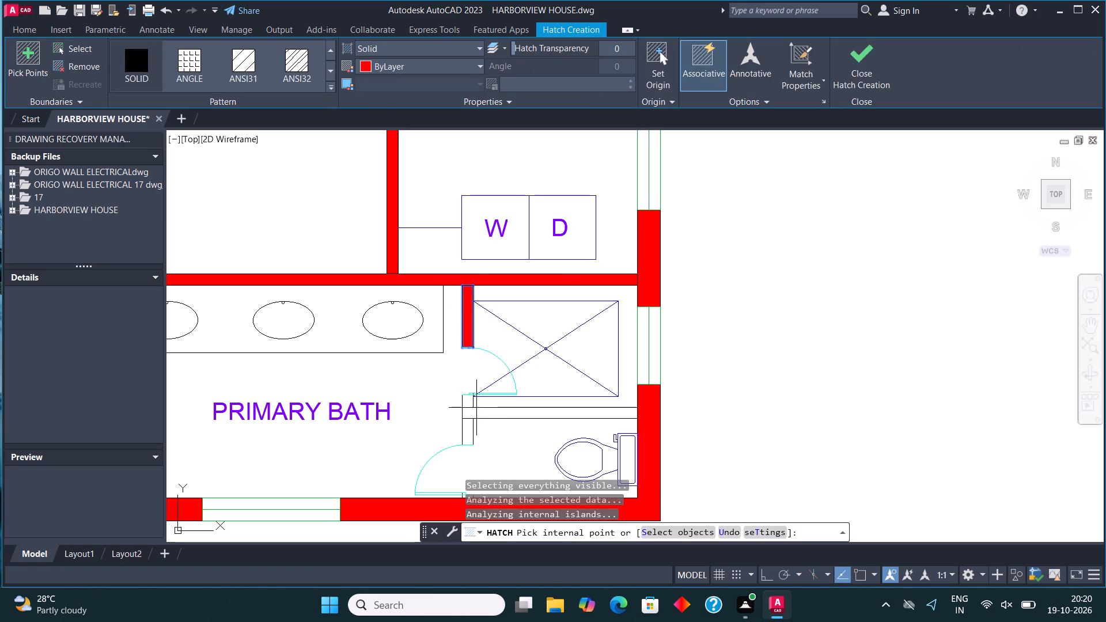
pyautogui.click(476, 409)
pyautogui.click(472, 431)
pyautogui.scroll(-1, 650, 365)
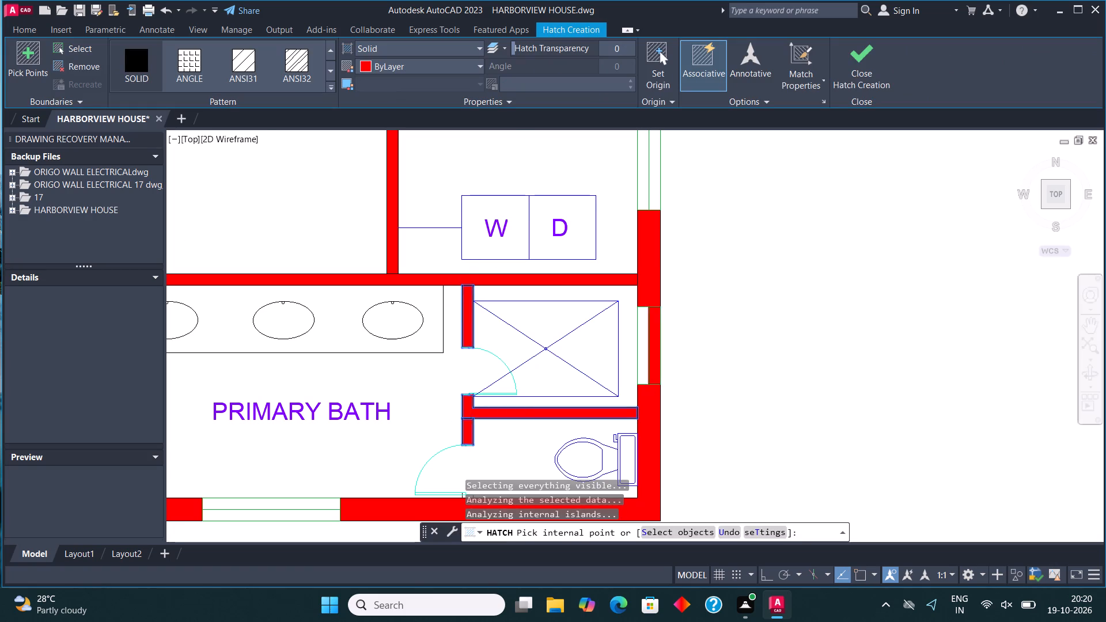
pyautogui.click(859, 51)
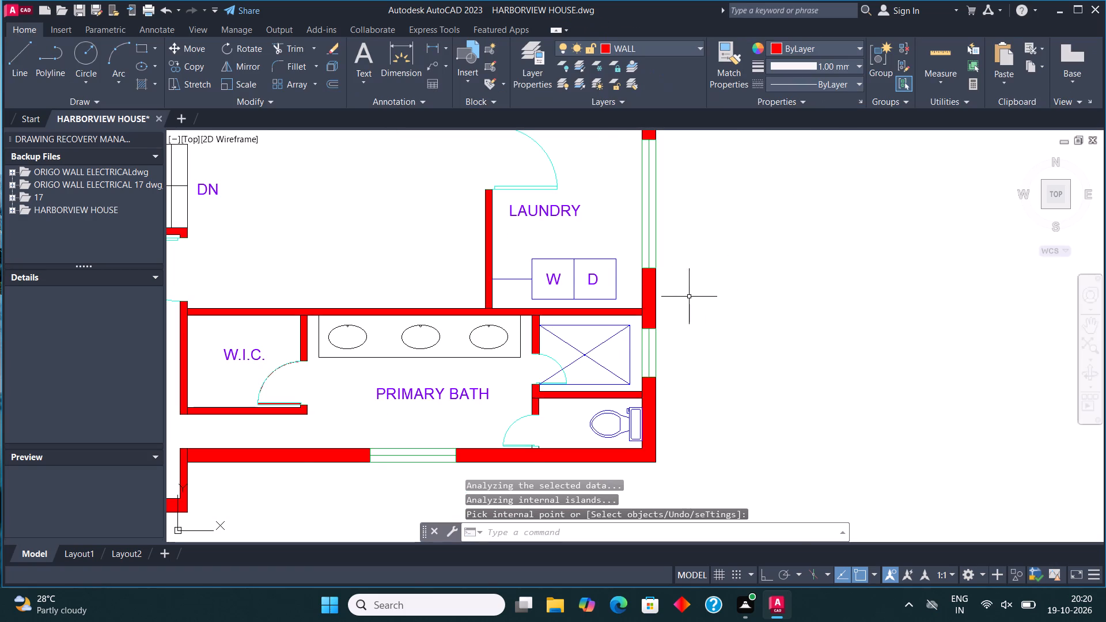
# Move the PRIMARY BATH vanity counter and its three sinks to the FUR layer.
pyautogui.scroll(-2, 688, 305)
pyautogui.moveTo(653, 348); pyautogui.dragTo(680, 342, button='middle')
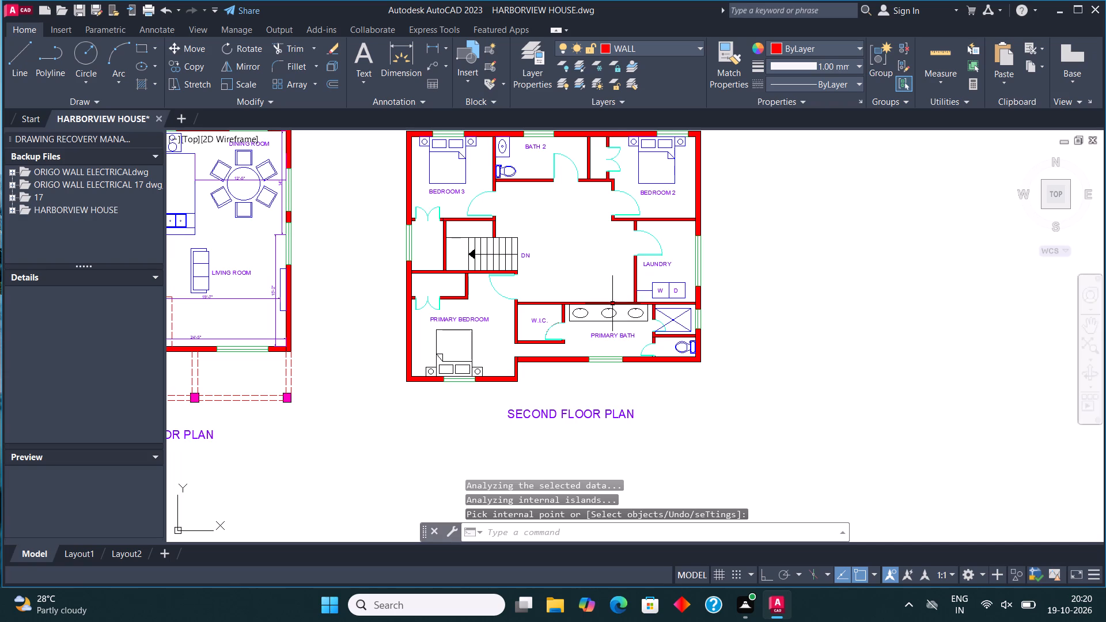
pyautogui.scroll(3, 612, 302)
pyautogui.click(752, 384)
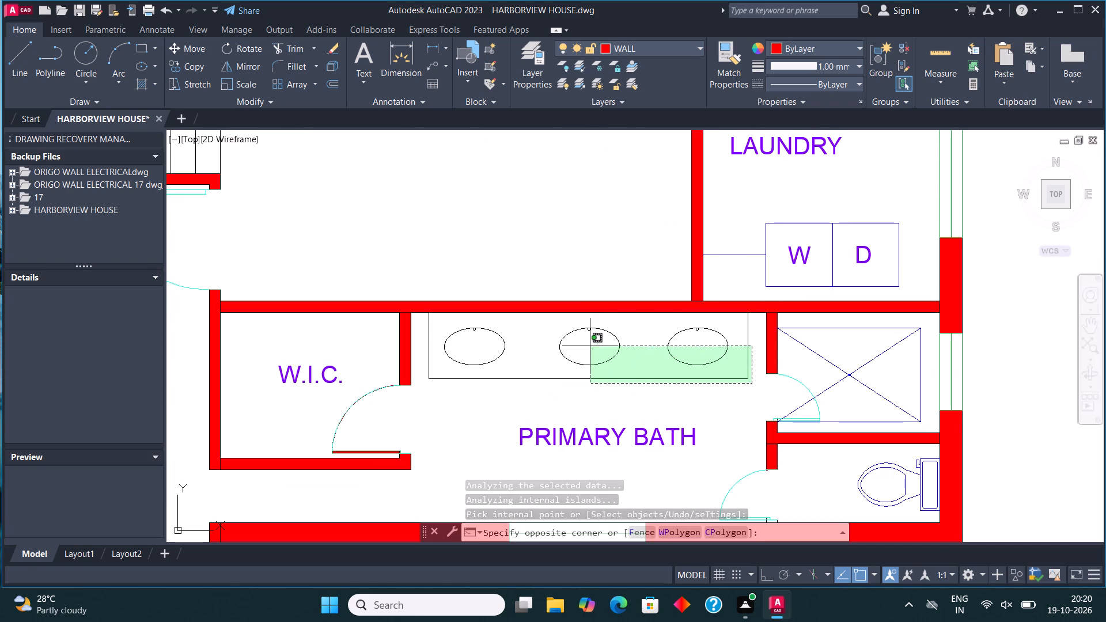
pyautogui.click(425, 321)
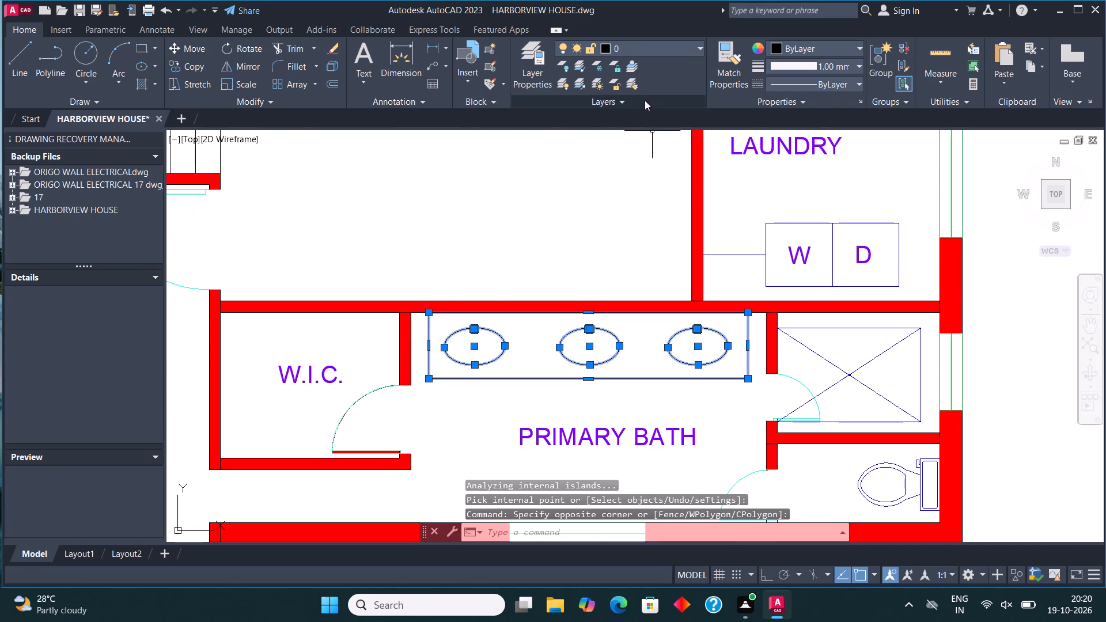
pyautogui.click(635, 41)
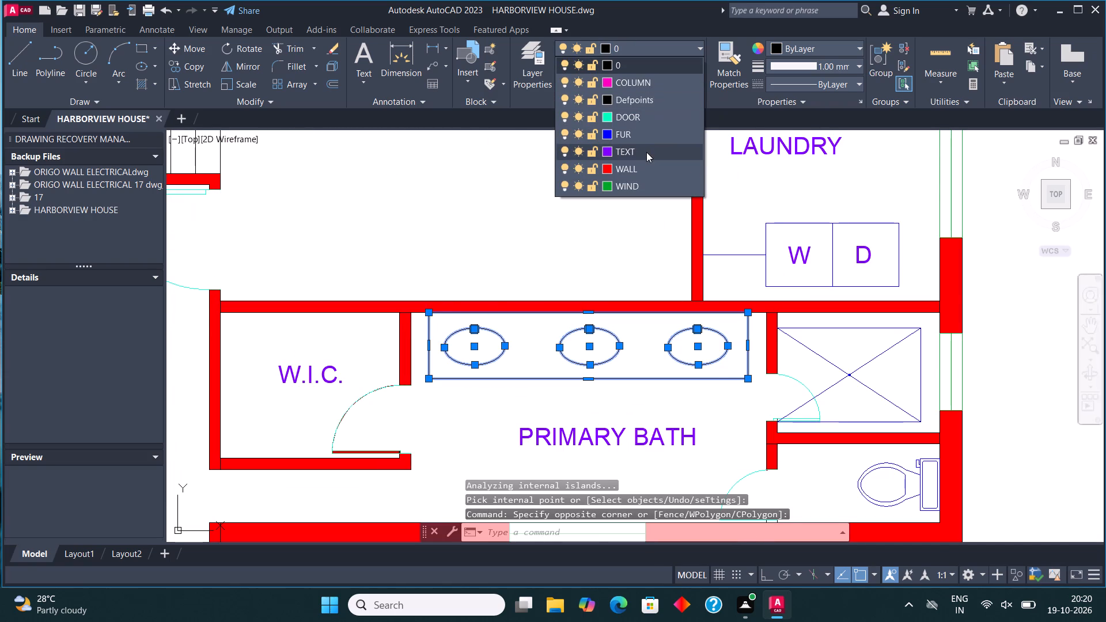
pyautogui.click(647, 138)
pyautogui.press('Escape')
# Move the PRIMARY BEDROOM bed and its two nightstands to the FUR layer.
pyautogui.scroll(-2, 661, 228)
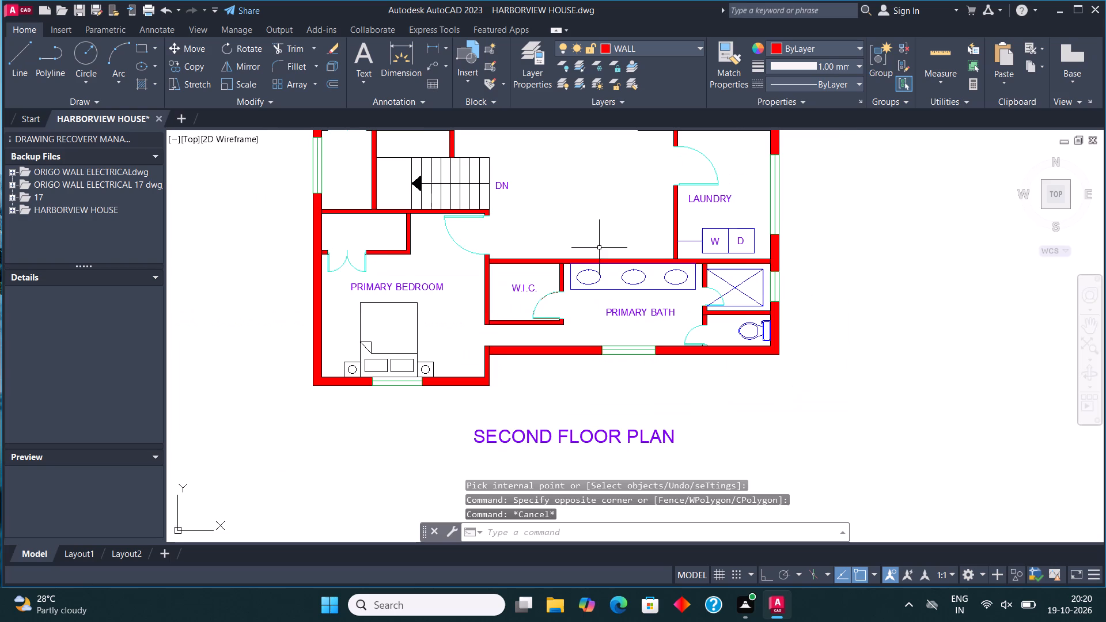
pyautogui.scroll(3, 373, 363)
pyautogui.click(620, 401)
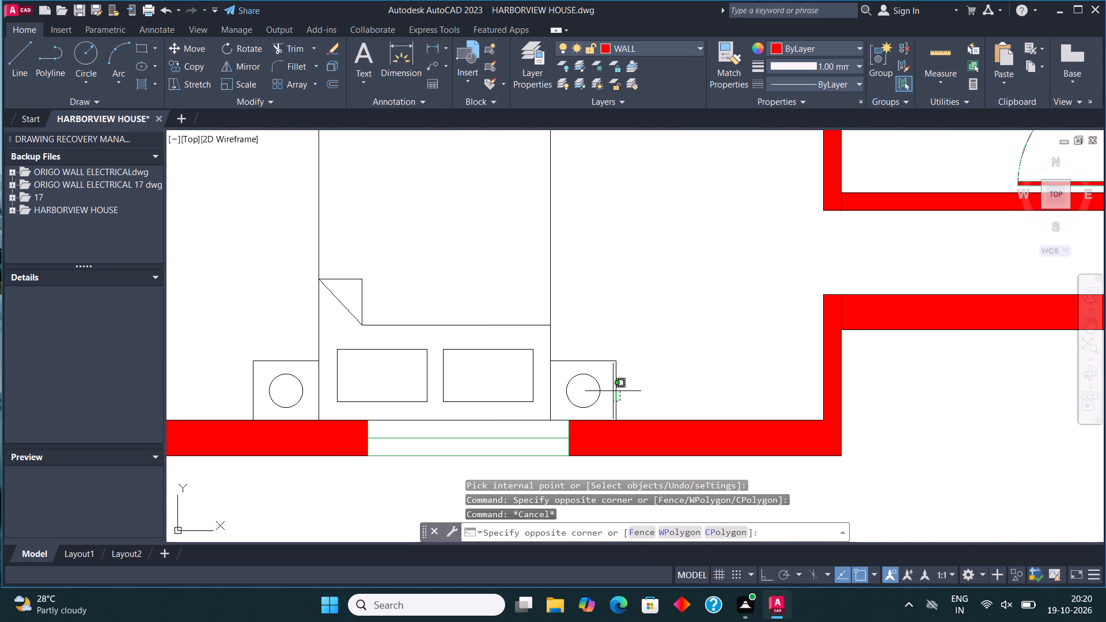
pyautogui.scroll(-1, 607, 388)
pyautogui.click(378, 206)
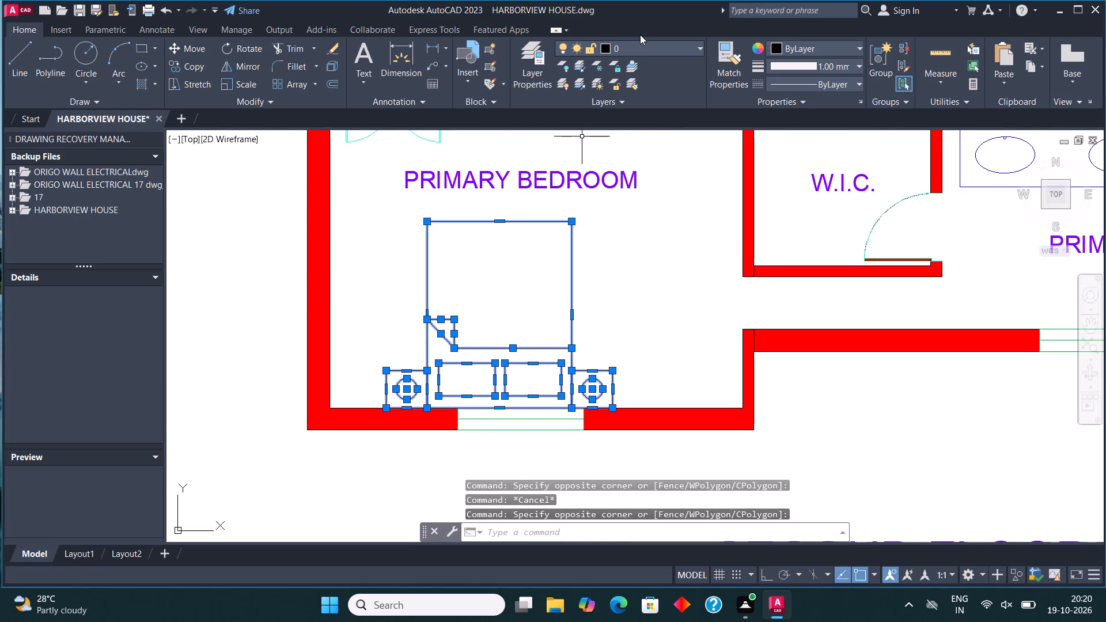
pyautogui.click(642, 46)
pyautogui.click(641, 131)
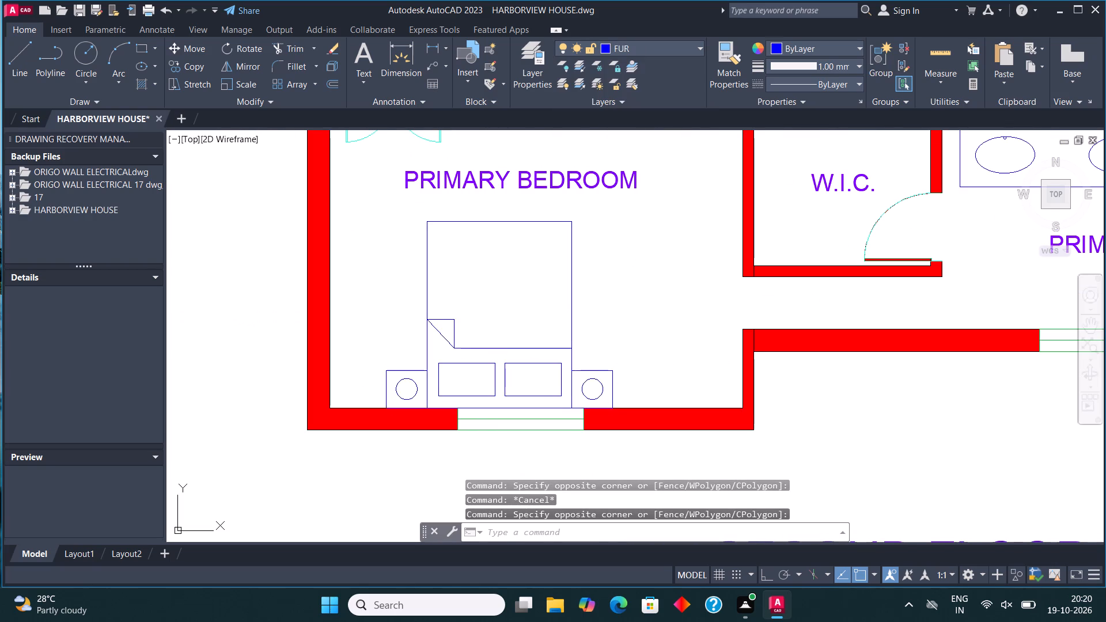
pyautogui.press('Escape')
# Move the second floor staircase, including its treads, edge line and direction arrow, to the FUR layer.
pyautogui.scroll(-3, 581, 350)
pyautogui.scroll(1, 594, 269)
pyautogui.moveTo(592, 268); pyautogui.dragTo(582, 283, button='middle')
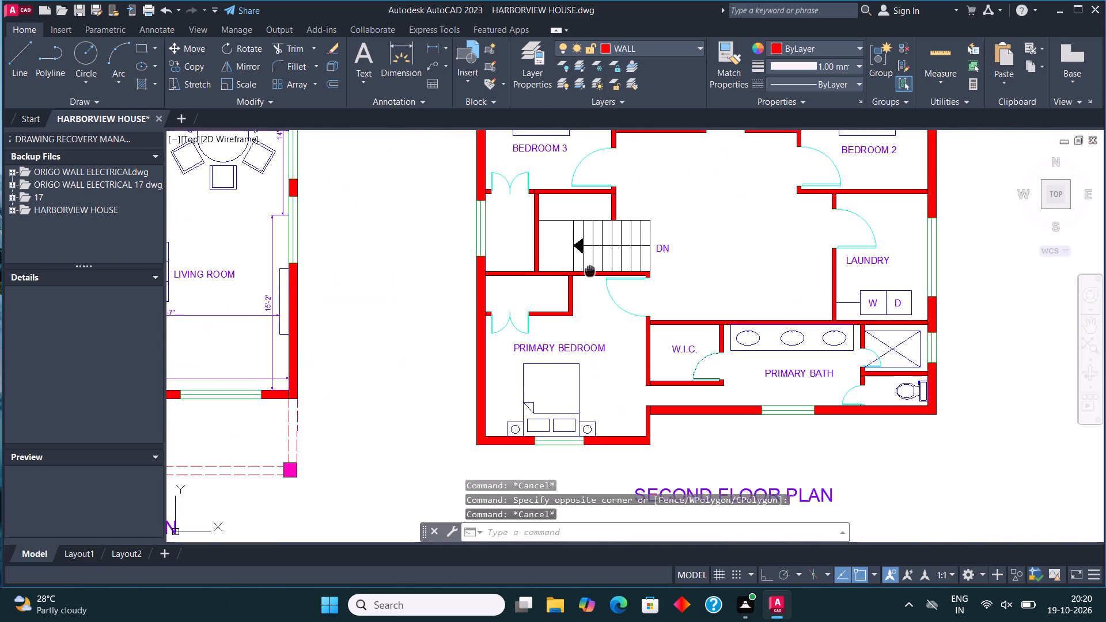
pyautogui.moveTo(582, 283); pyautogui.dragTo(532, 352, button='middle')
pyautogui.scroll(-2, 532, 352)
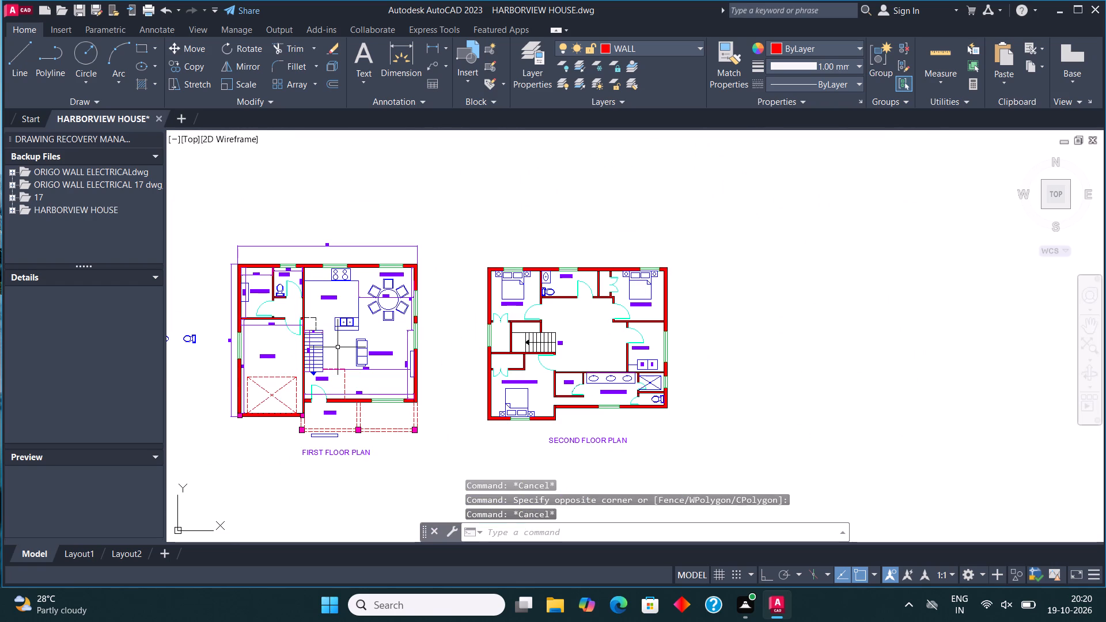
pyautogui.scroll(1, 337, 343)
pyautogui.scroll(3, 703, 350)
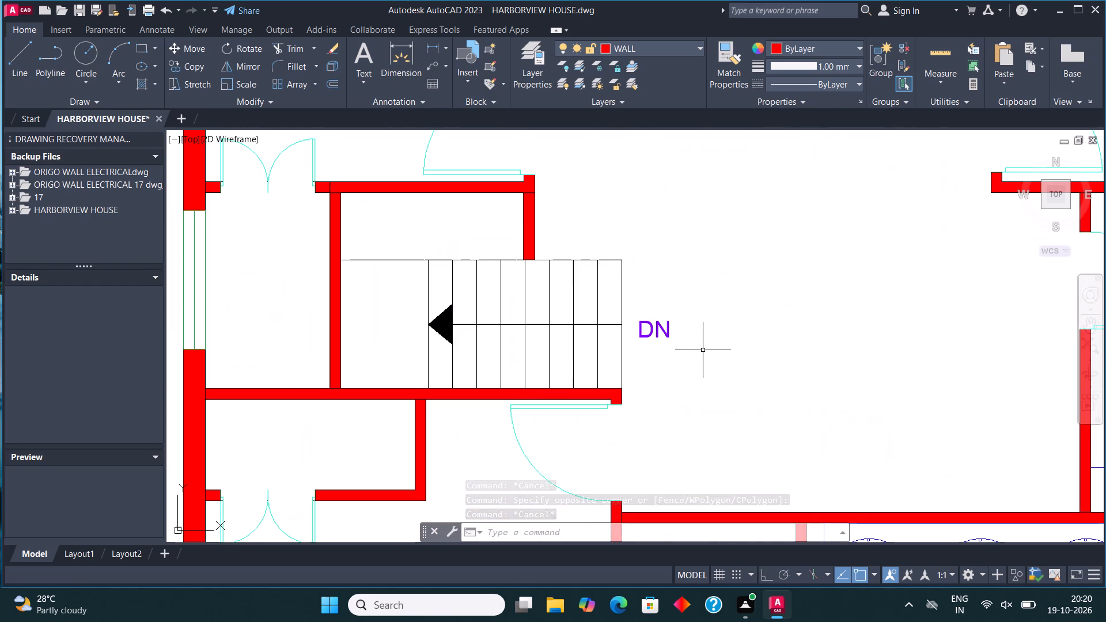
pyautogui.click(630, 348)
pyautogui.click(546, 227)
pyautogui.click(533, 350)
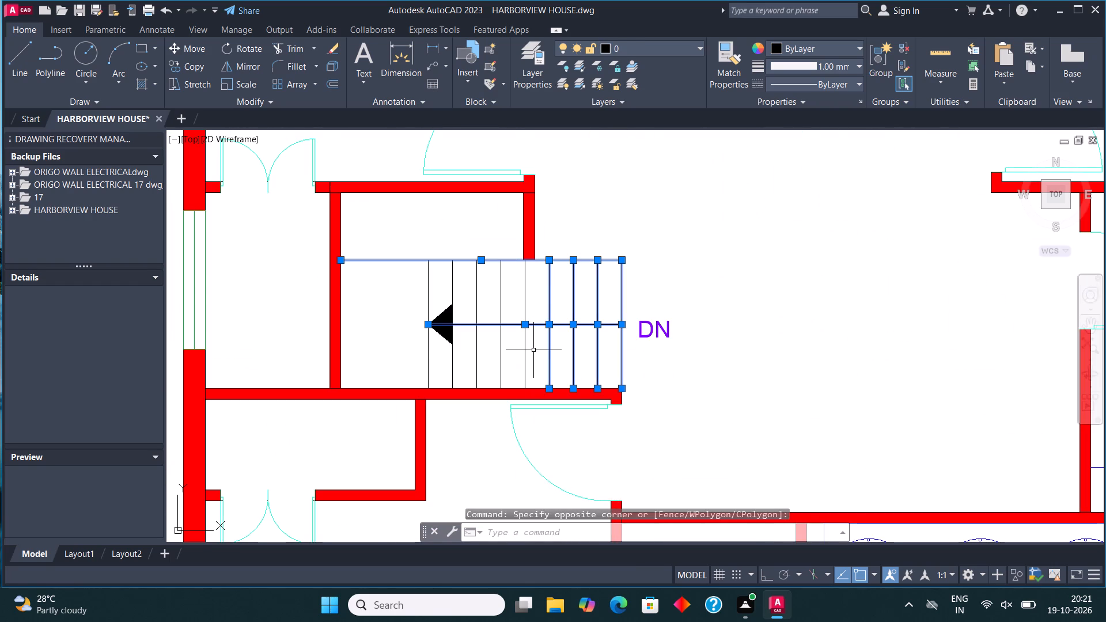
pyautogui.click(396, 276)
pyautogui.click(642, 43)
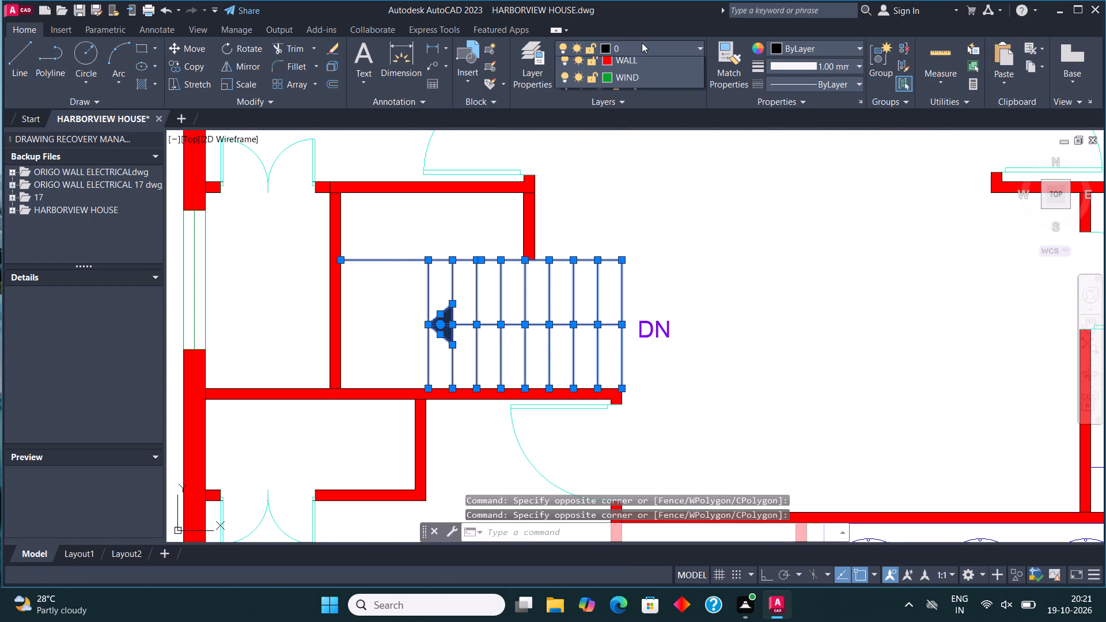
pyautogui.click(641, 133)
pyautogui.press('Escape')
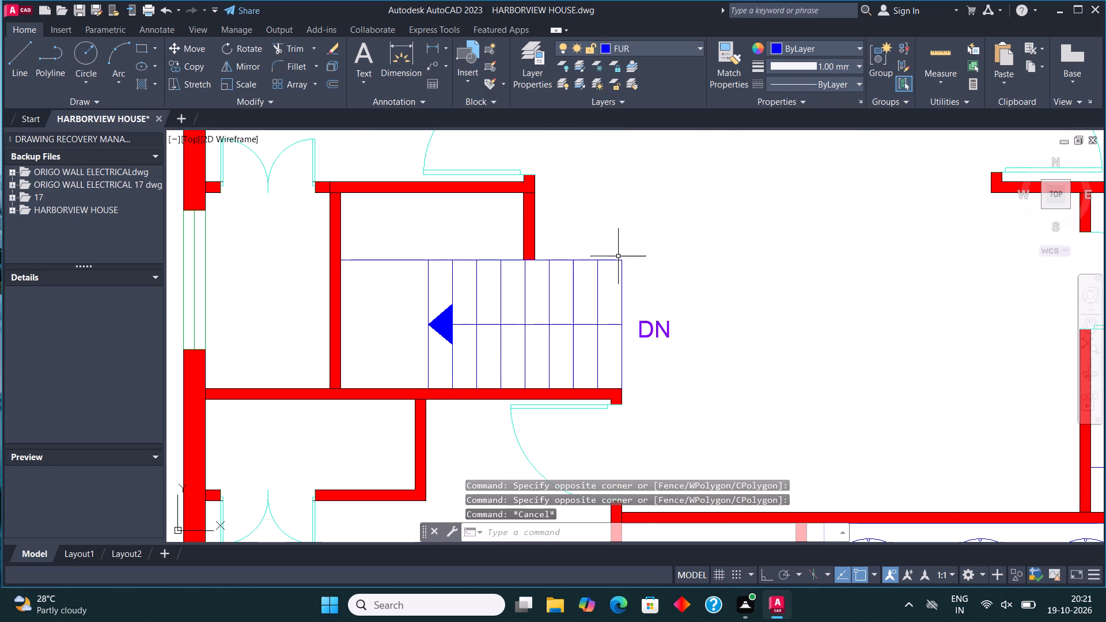
# Examine the second floor plan against the first floor plan's rooms, layers and dimensions.
pyautogui.scroll(-3, 618, 256)
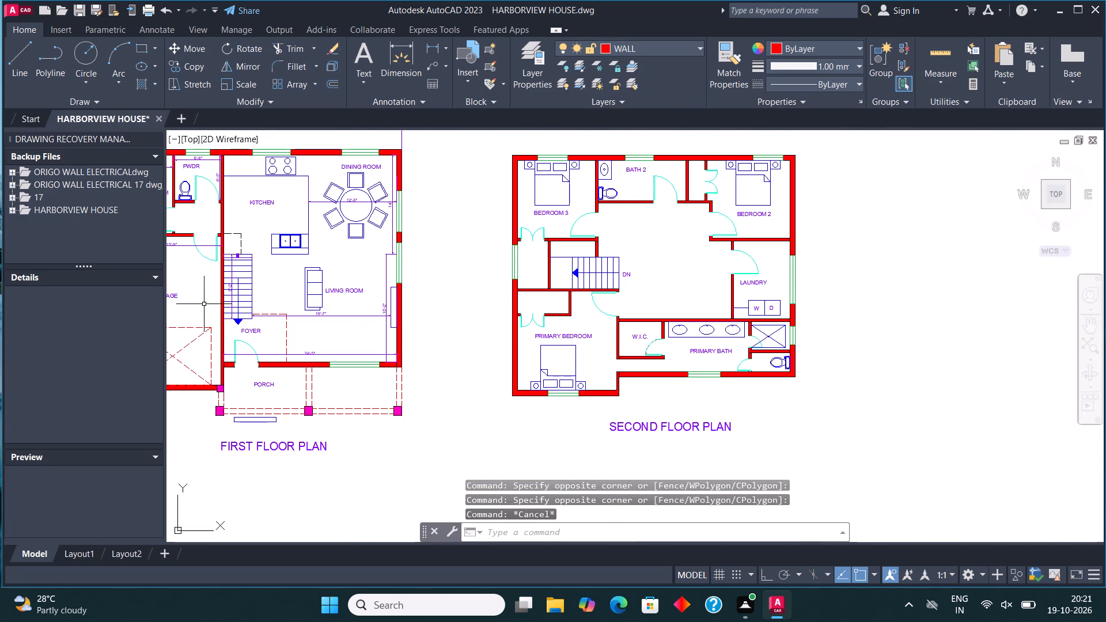
pyautogui.scroll(4, 205, 299)
pyautogui.scroll(-4, 204, 297)
pyautogui.moveTo(625, 295); pyautogui.dragTo(542, 316, button='middle')
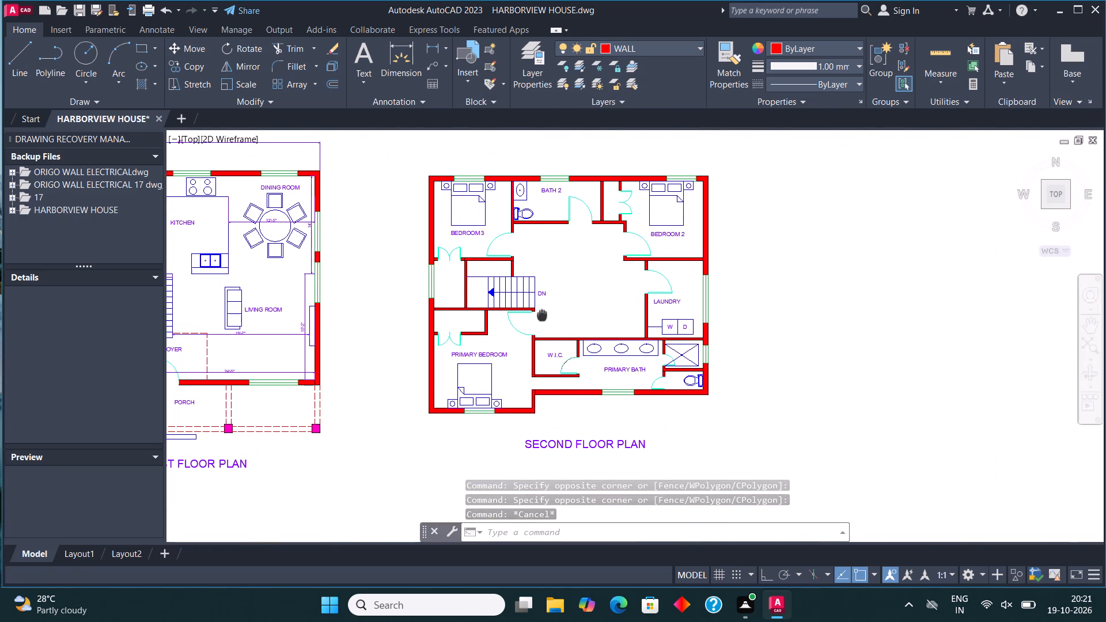
pyautogui.moveTo(542, 316); pyautogui.dragTo(542, 317, button='middle')
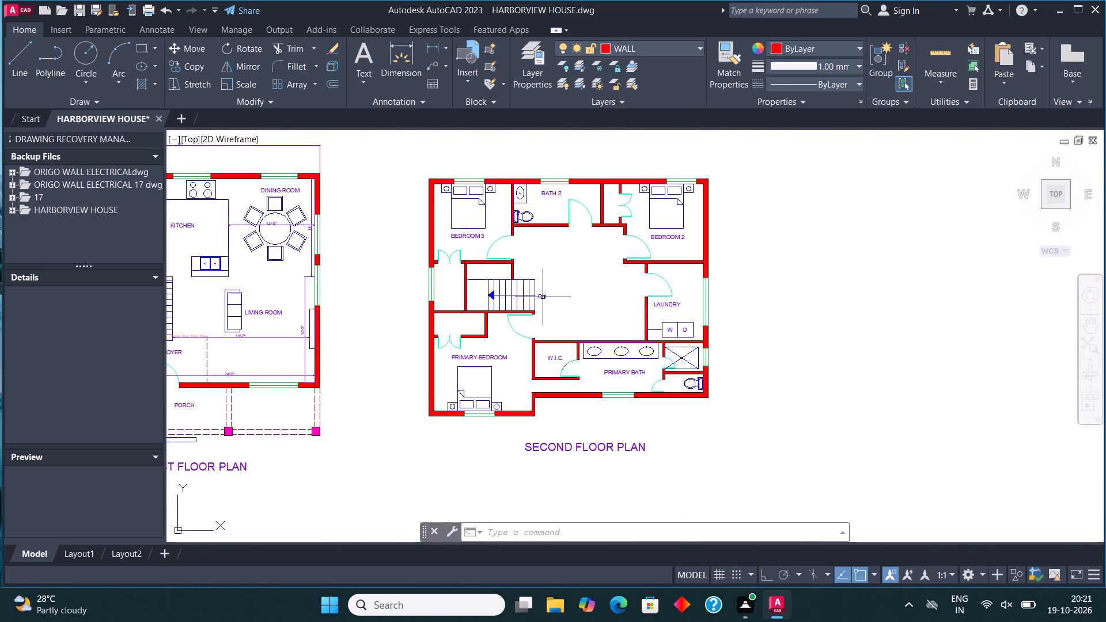
pyautogui.scroll(2, 616, 261)
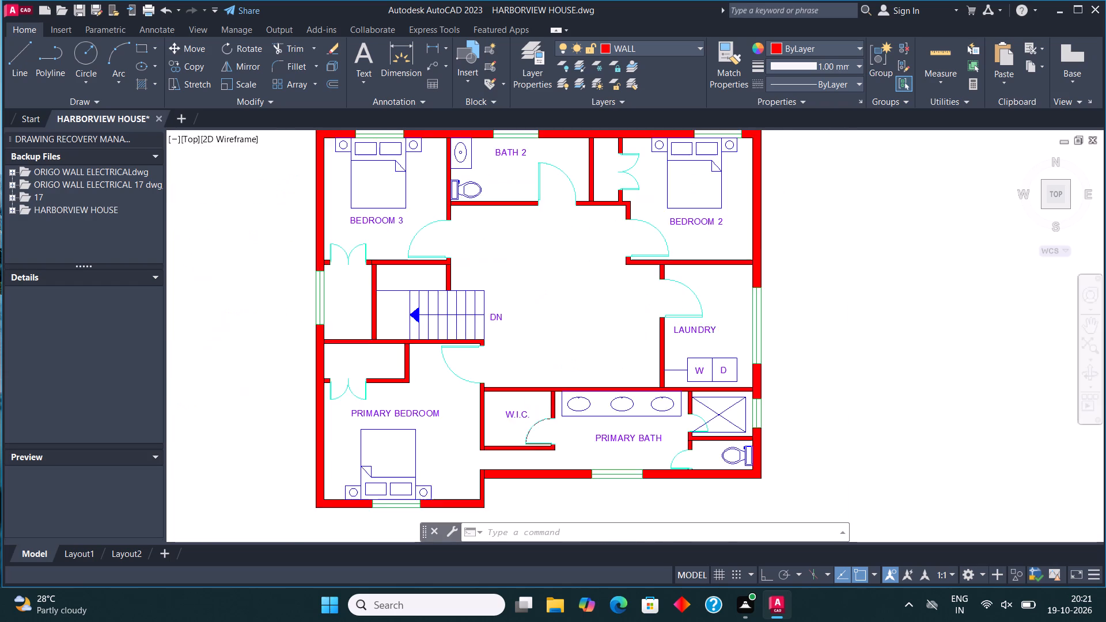
pyautogui.moveTo(607, 260); pyautogui.dragTo(563, 280, button='middle')
pyautogui.scroll(-1, 563, 280)
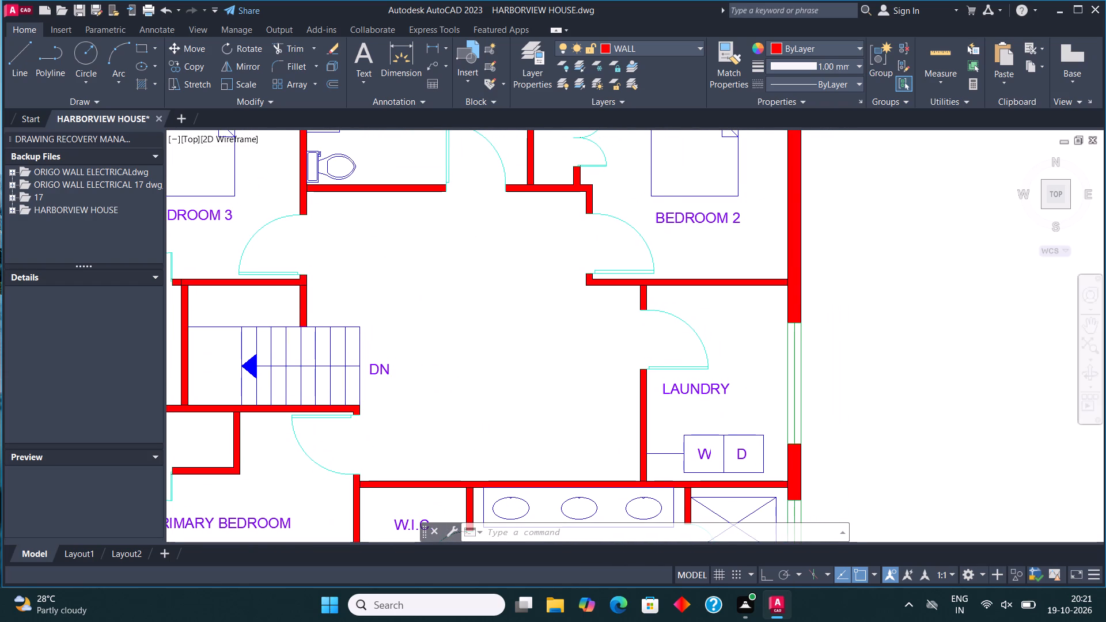
pyautogui.scroll(1, 563, 280)
pyautogui.scroll(-3, 552, 275)
pyautogui.scroll(2, 502, 245)
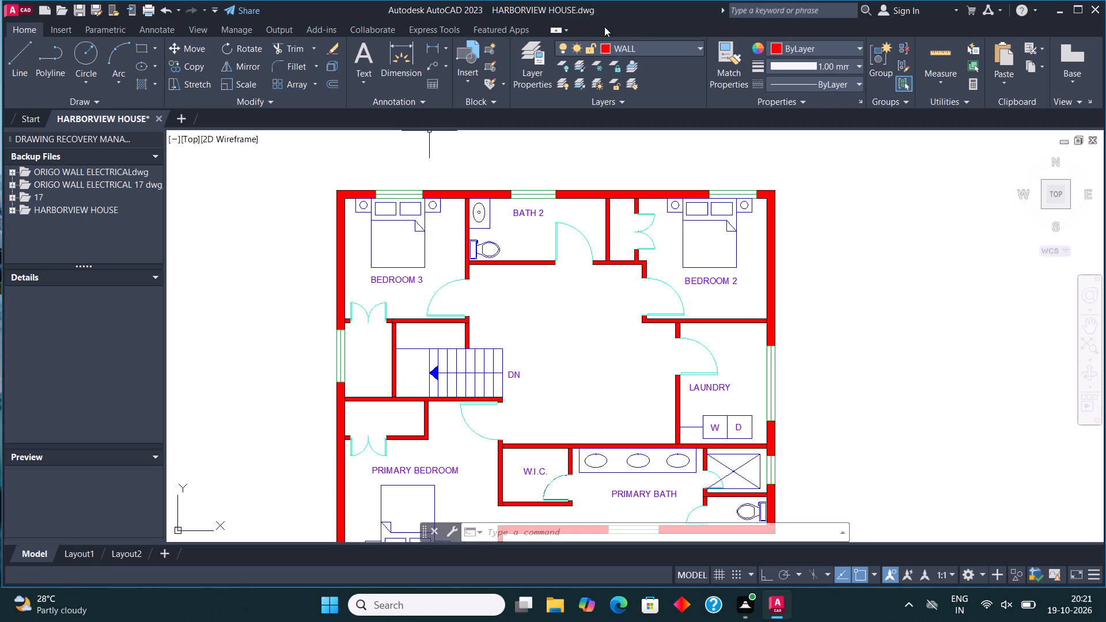
pyautogui.scroll(-3, 552, 259)
pyautogui.scroll(3, 319, 263)
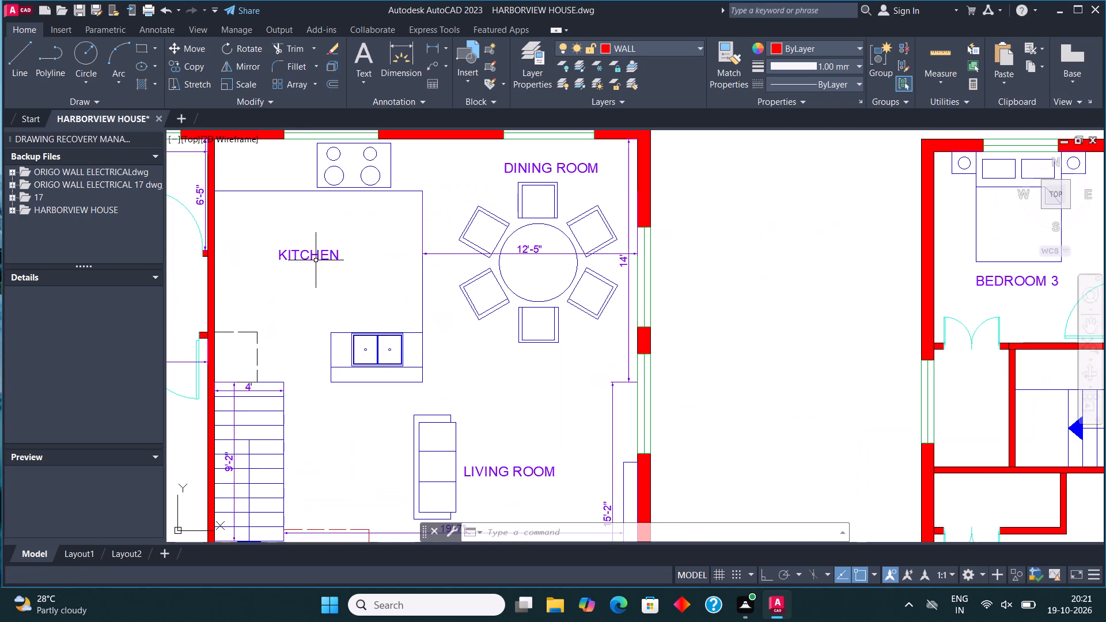
pyautogui.scroll(-2, 454, 344)
pyautogui.scroll(2, 820, 288)
# Make TEXT the current layer.
pyautogui.moveTo(808, 284); pyautogui.dragTo(660, 327, button='middle')
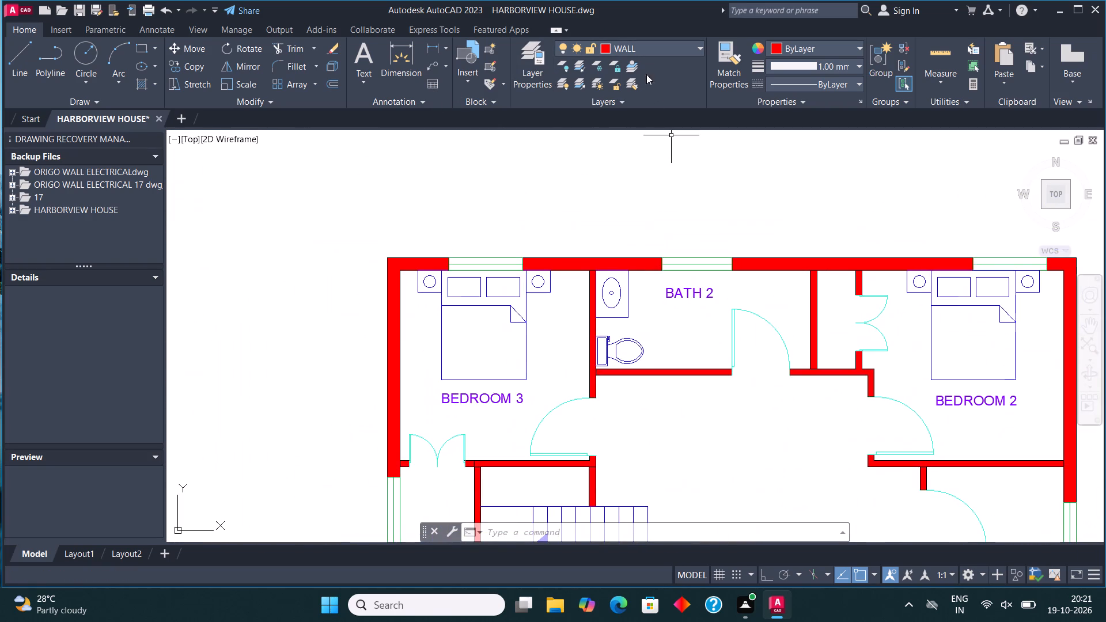
pyautogui.click(644, 52)
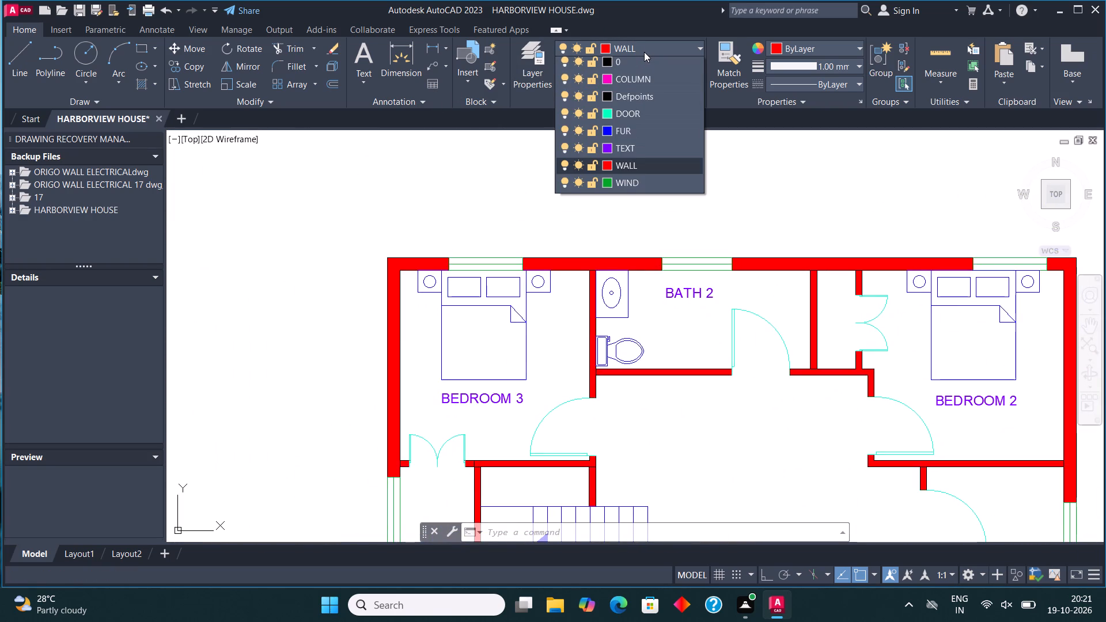
pyautogui.click(644, 154)
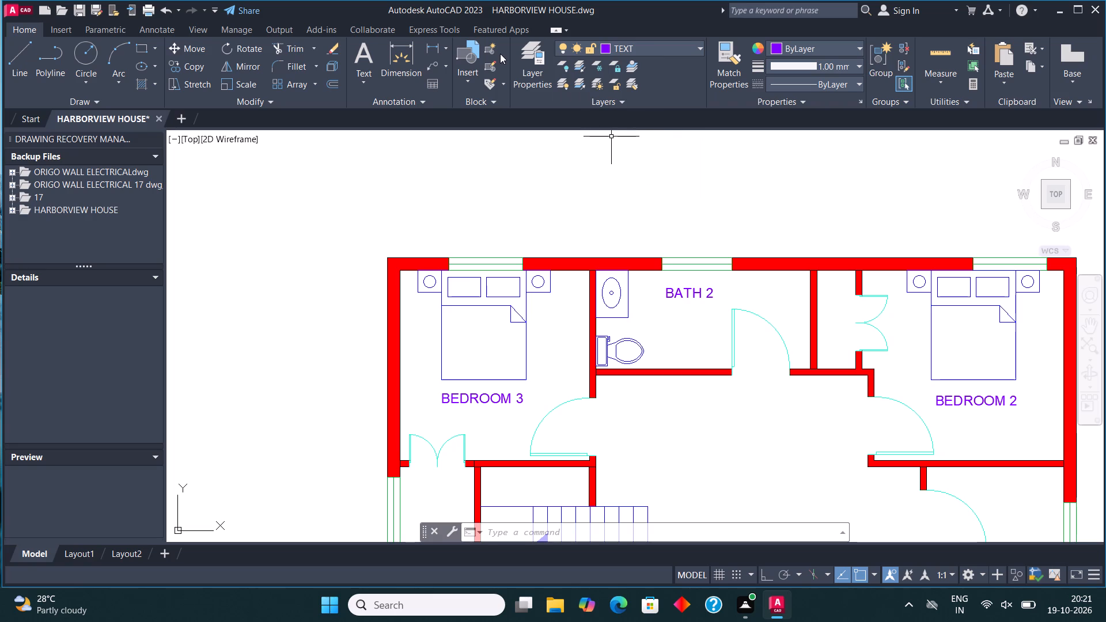
# Add a horizontal dimension across BEDROOM 3 between its side walls' inner faces, placed just inside the window wall.
pyautogui.click(408, 52)
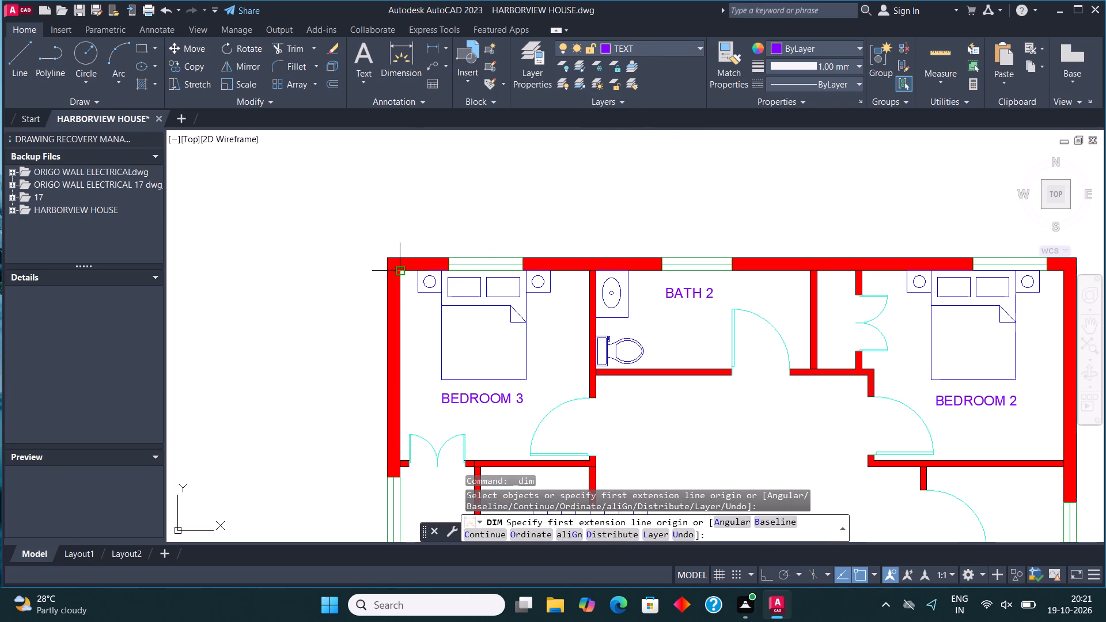
pyautogui.click(399, 274)
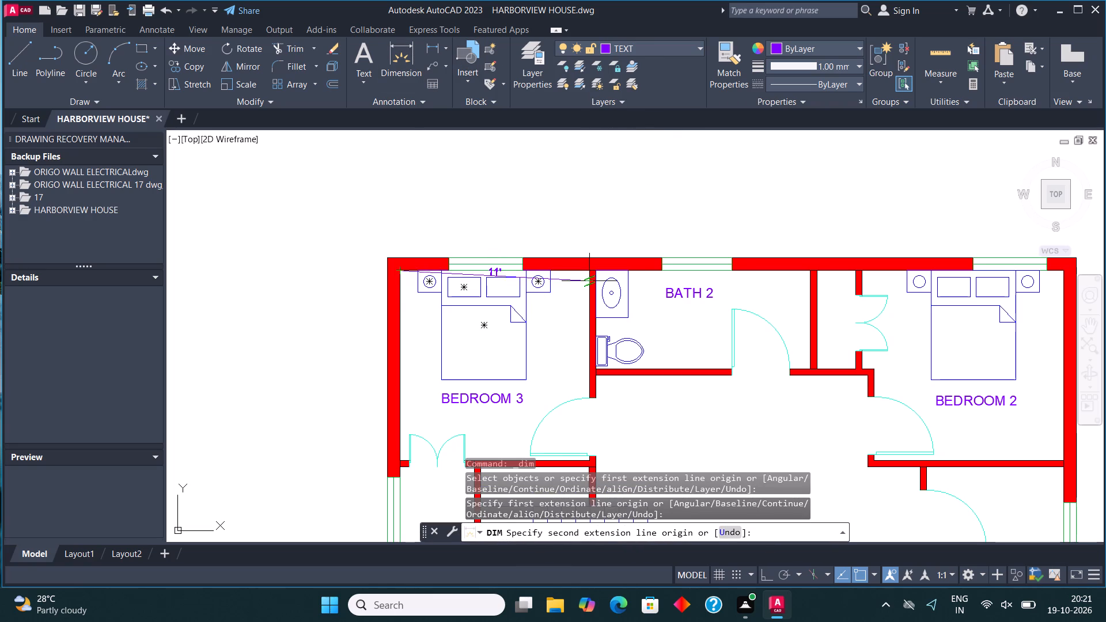
pyautogui.scroll(3, 591, 267)
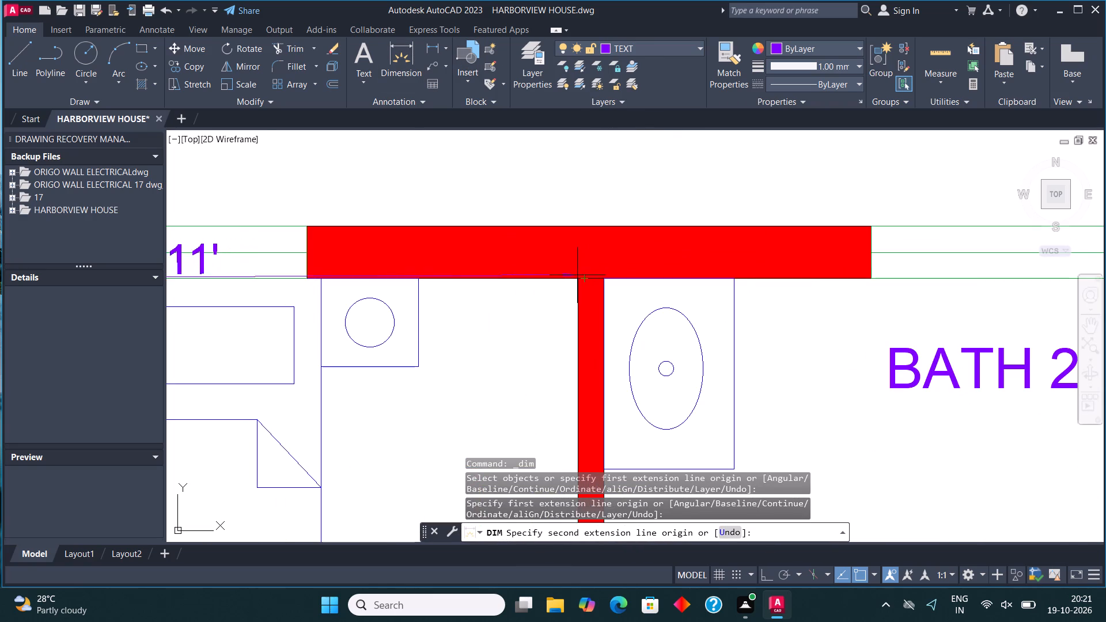
pyautogui.click(579, 276)
pyautogui.scroll(-2, 586, 281)
pyautogui.scroll(2, 588, 295)
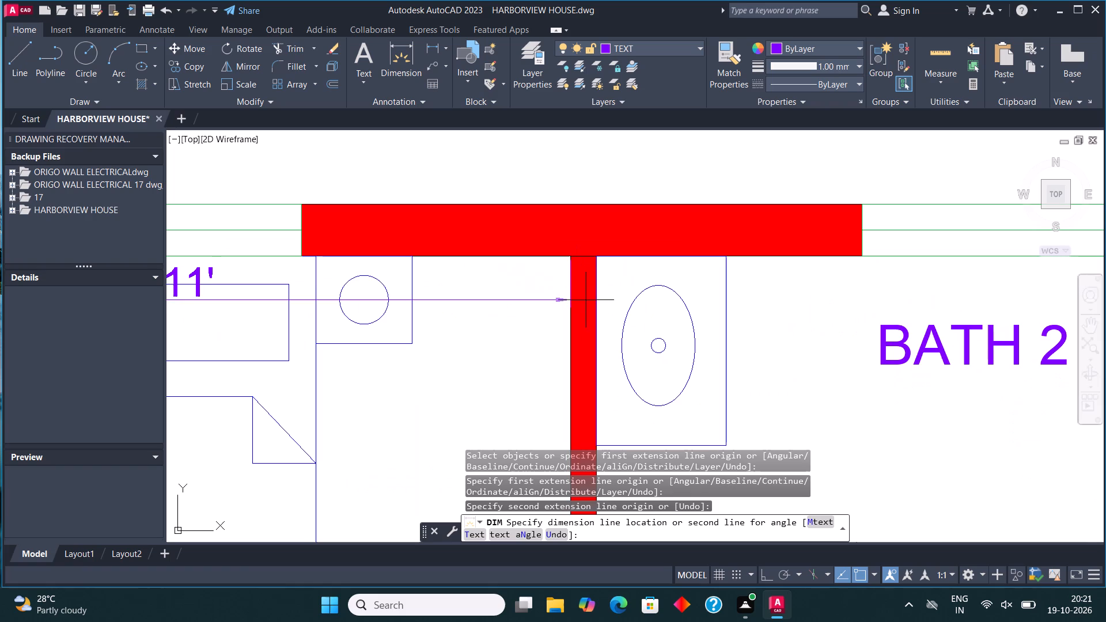
pyautogui.click(584, 317)
# Add a vertical dimension of BEDROOM 3 between the closet wall and the window wall, placed beside the outer side wall.
pyautogui.scroll(-3, 677, 200)
pyautogui.scroll(-3, 633, 232)
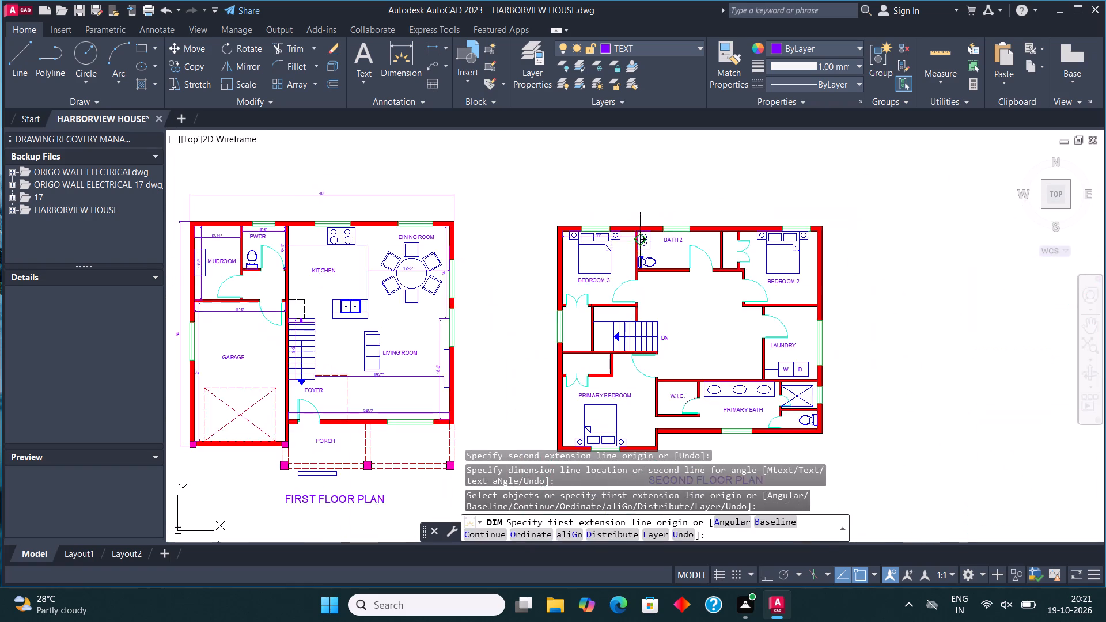
pyautogui.scroll(3, 581, 324)
pyautogui.click(498, 241)
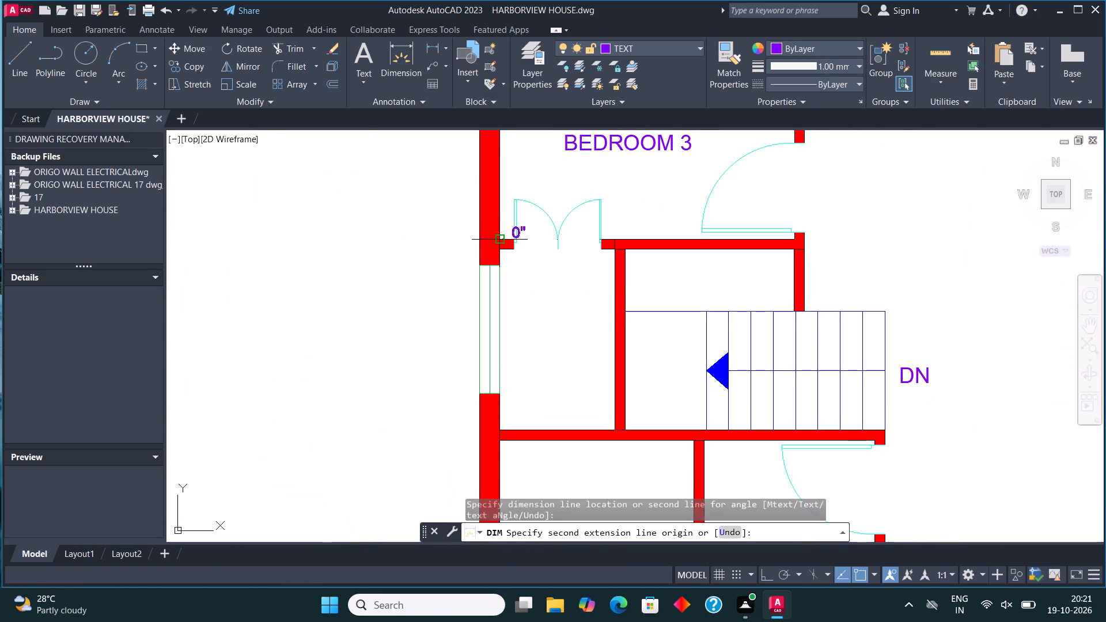
pyautogui.scroll(-3, 498, 241)
pyautogui.scroll(3, 494, 158)
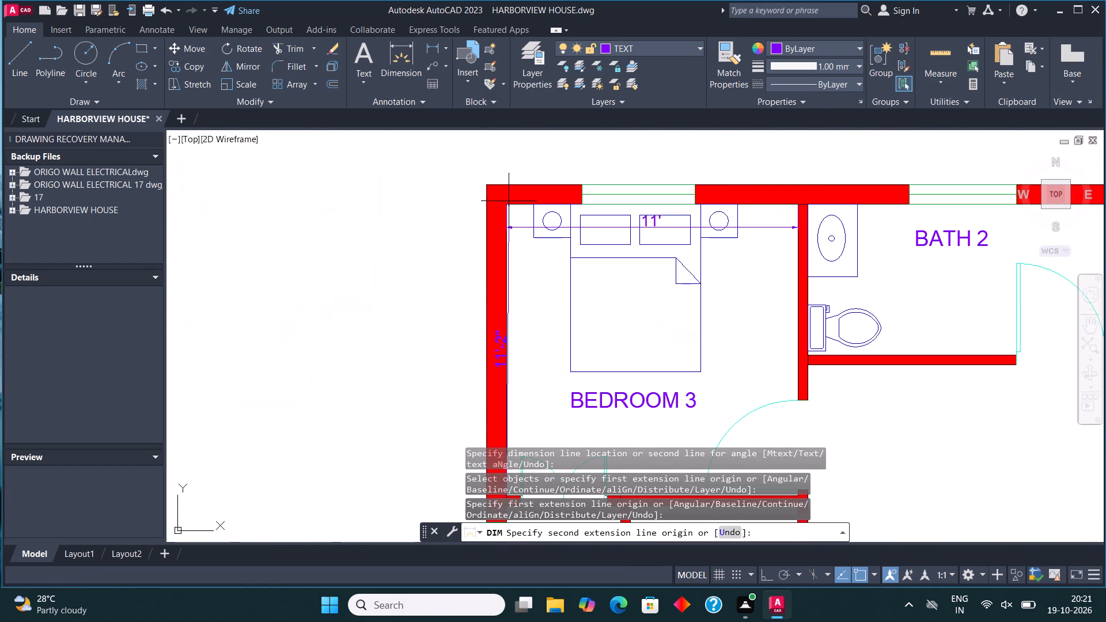
pyautogui.click(505, 206)
pyautogui.click(536, 221)
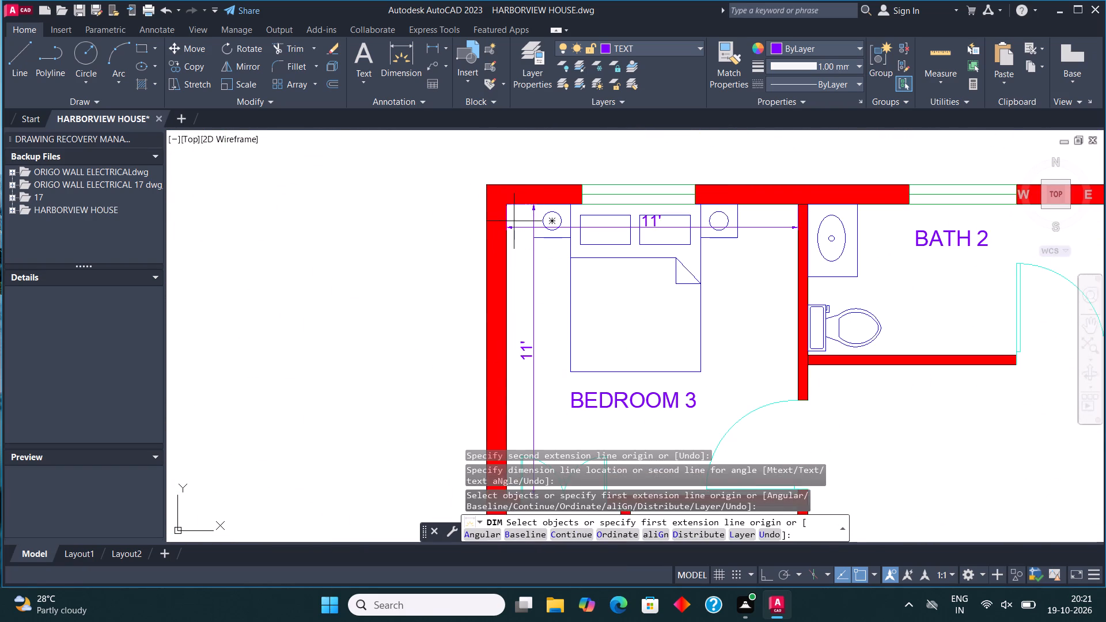
# Dimension BATH 2's interior width just inside the window wall and its interior depth near the vanity and toilet.
pyautogui.scroll(-3, 514, 221)
pyautogui.scroll(3, 601, 218)
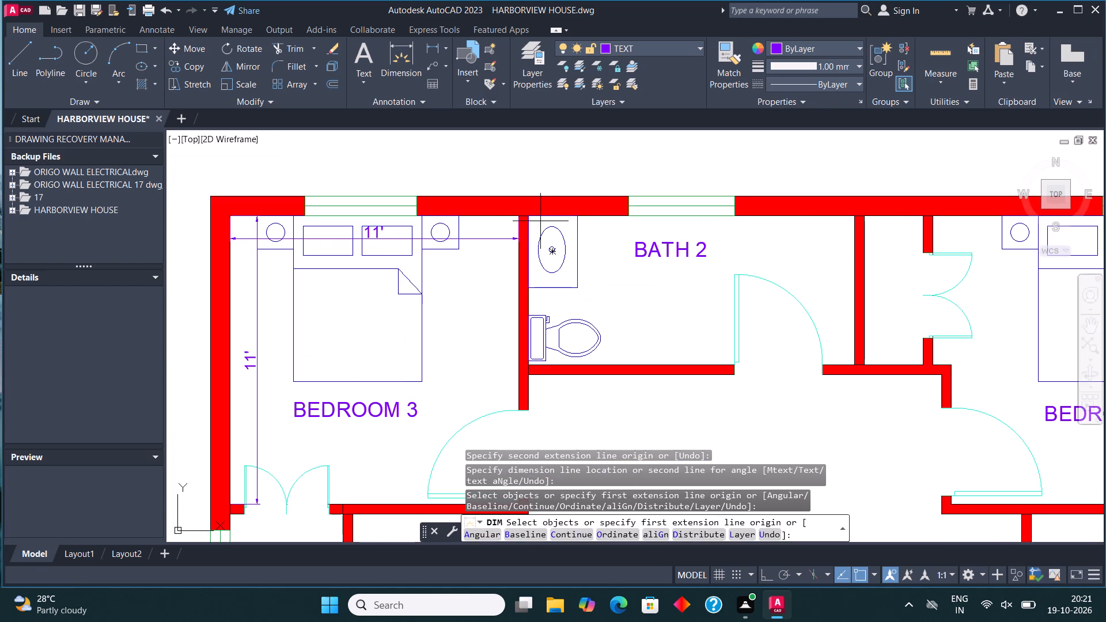
pyautogui.click(532, 217)
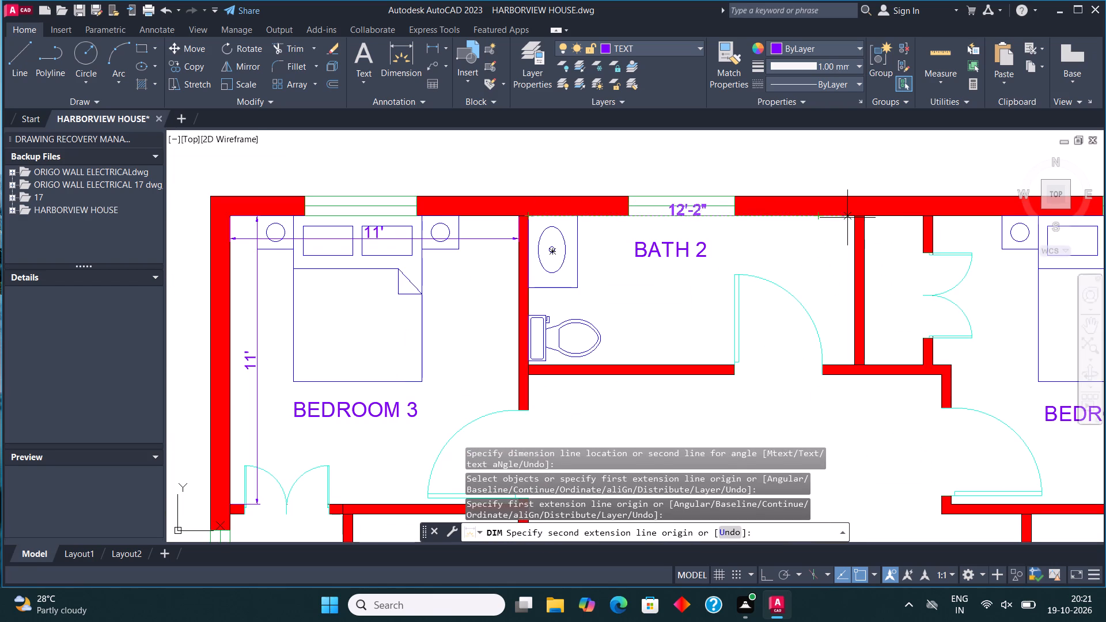
pyautogui.click(853, 218)
pyautogui.click(855, 229)
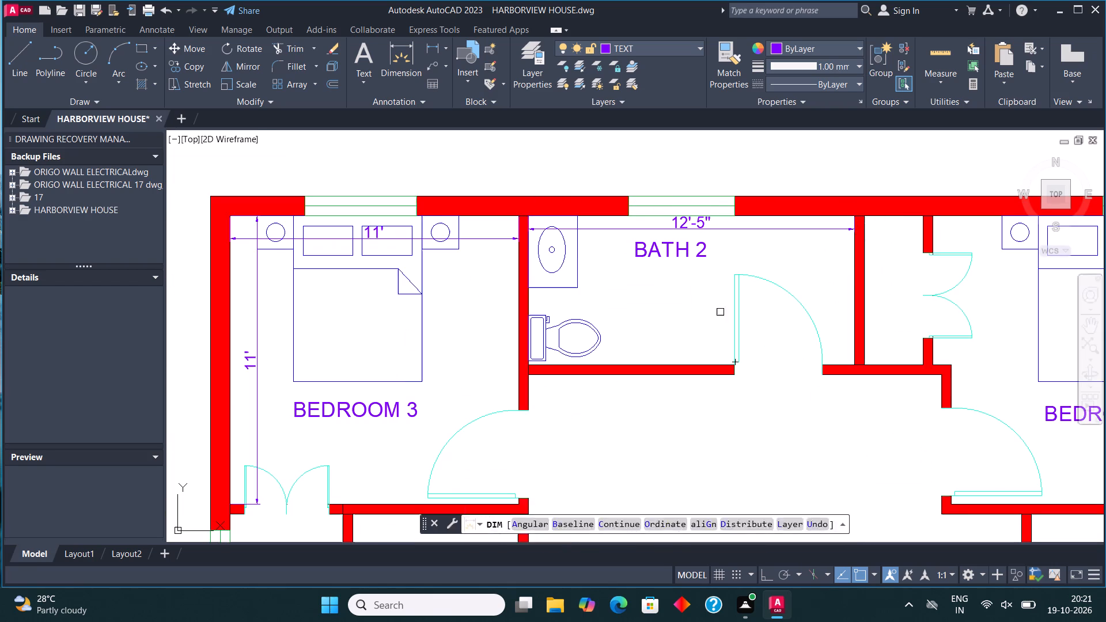
pyautogui.click(528, 365)
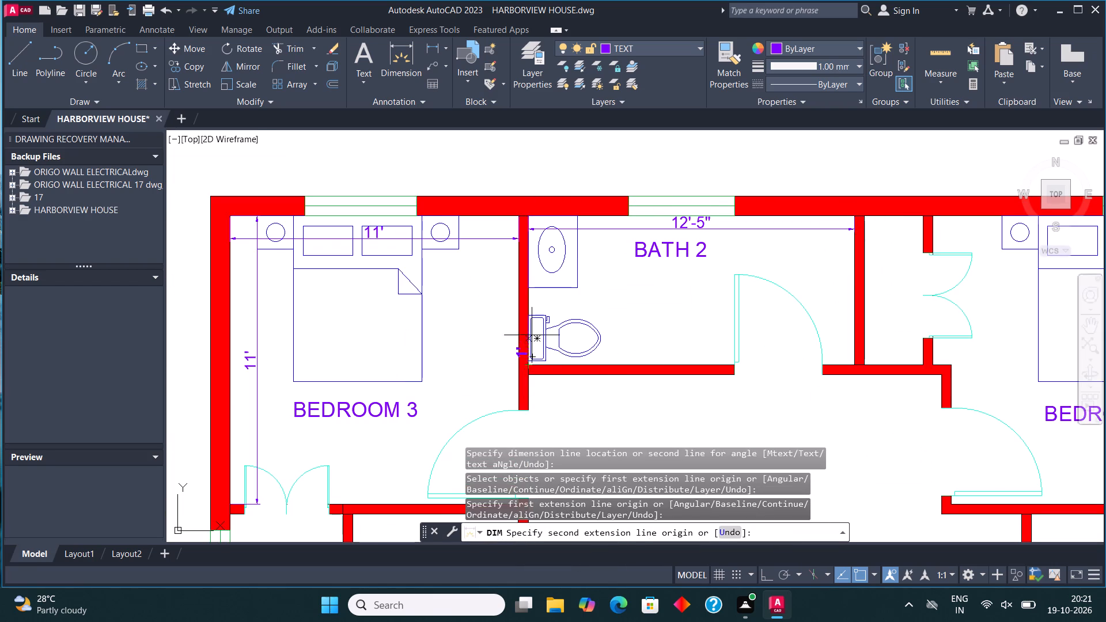
pyautogui.click(528, 215)
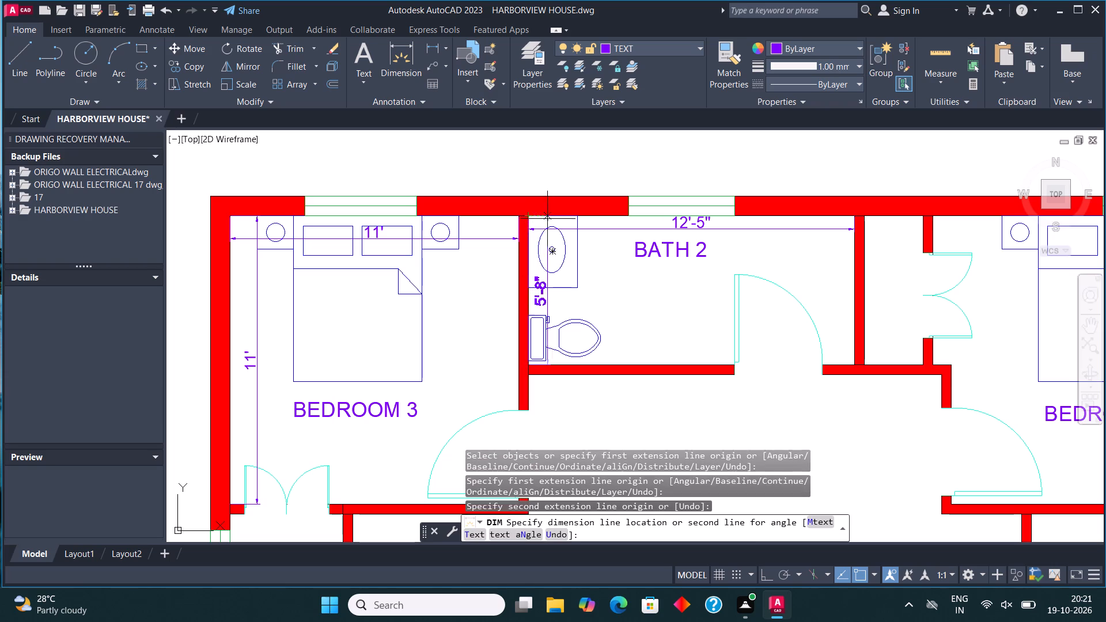
pyautogui.click(591, 232)
# Dimension the interior width of the closet between BATH 2 and BEDROOM 2.
pyautogui.scroll(-3, 477, 306)
pyautogui.scroll(3, 617, 300)
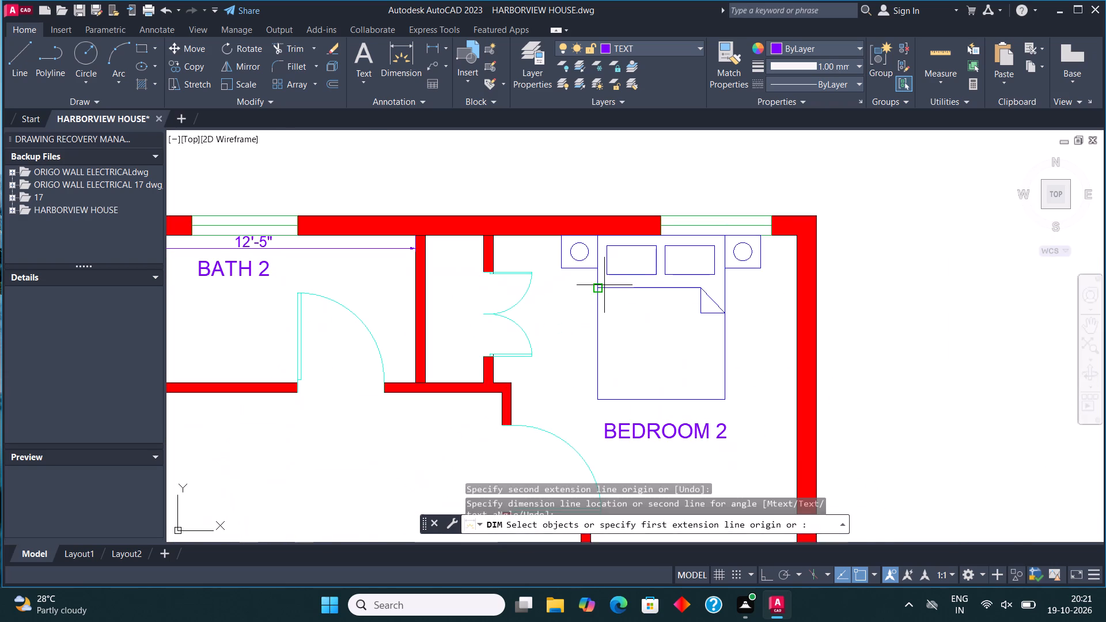
pyautogui.click(428, 235)
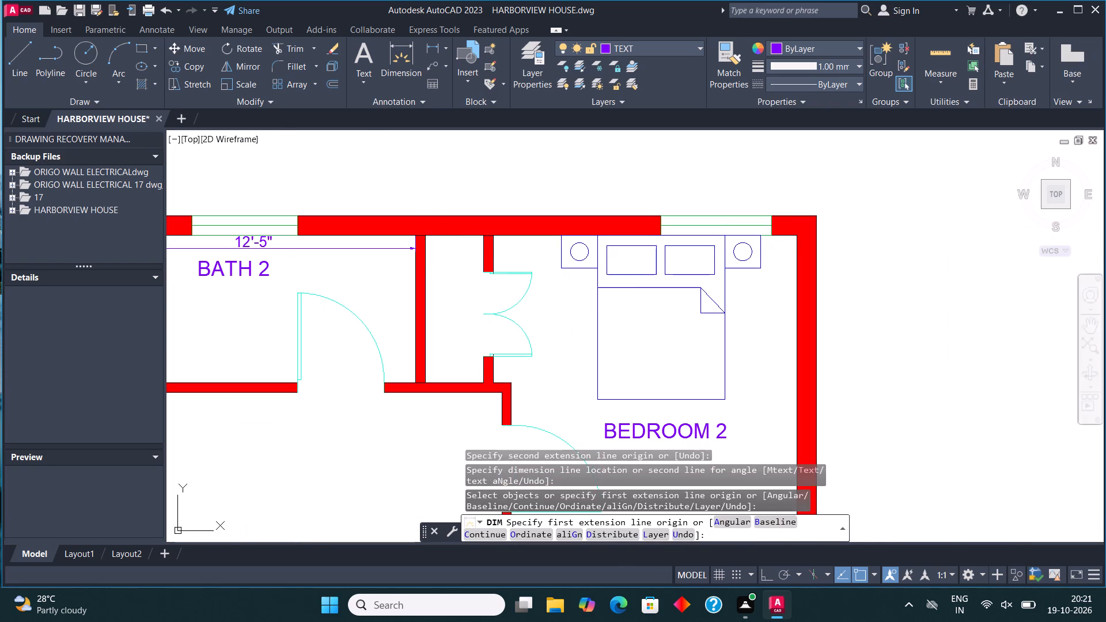
pyautogui.click(486, 235)
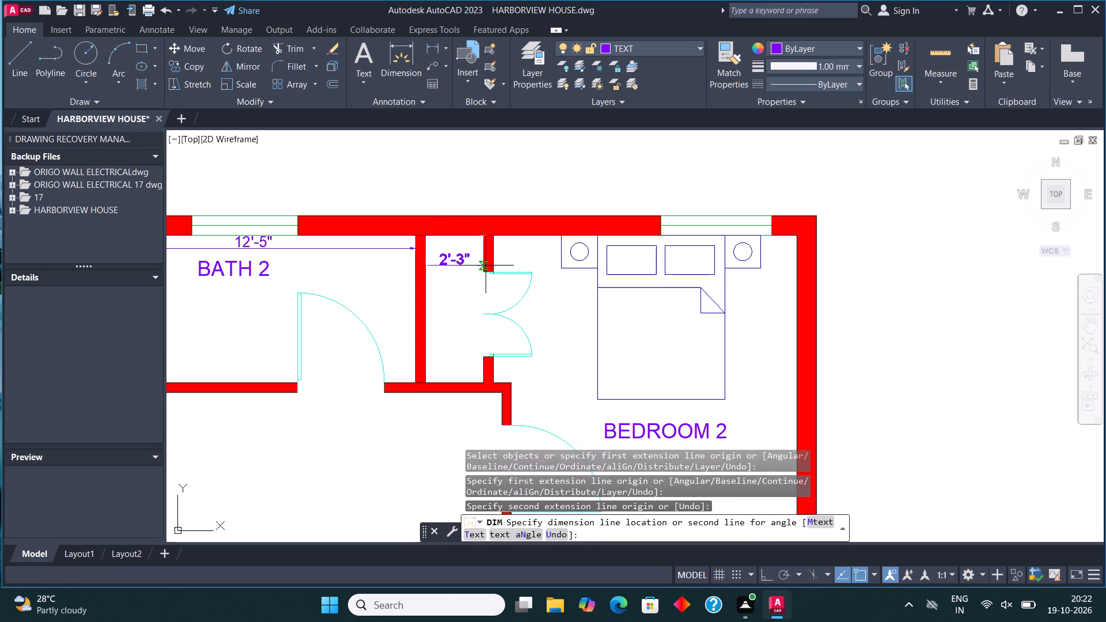
pyautogui.click(486, 266)
# Dimension BEDROOM 2's interior width above the LAUNDRY wall and its interior depth along the exterior side wall.
pyautogui.scroll(-2, 499, 224)
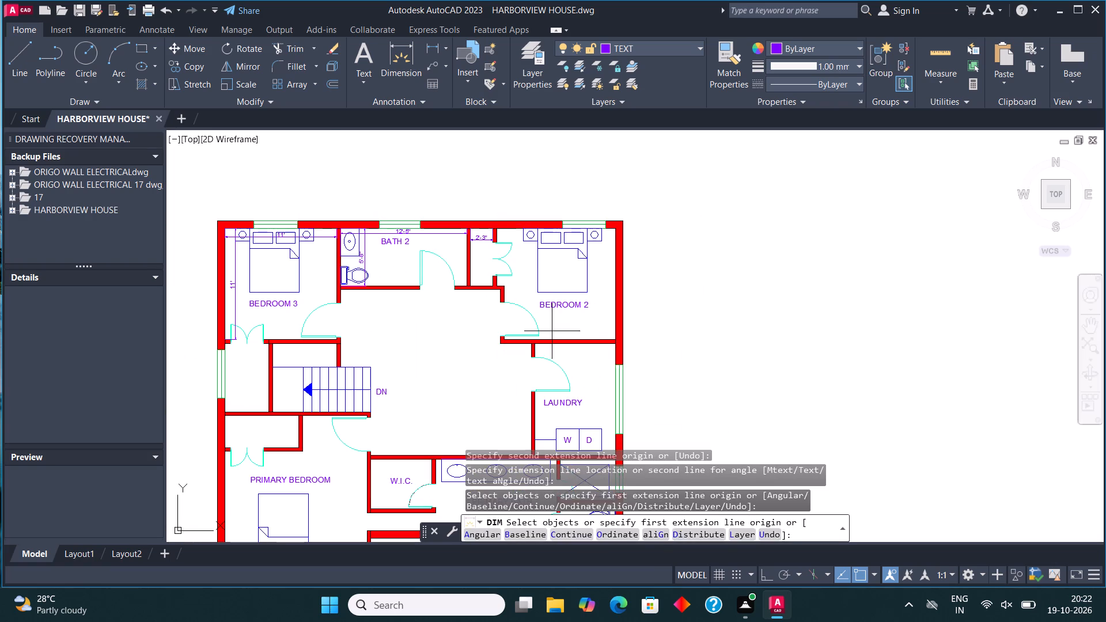
pyautogui.scroll(2, 549, 287)
pyautogui.scroll(-1, 549, 287)
pyautogui.scroll(1, 542, 324)
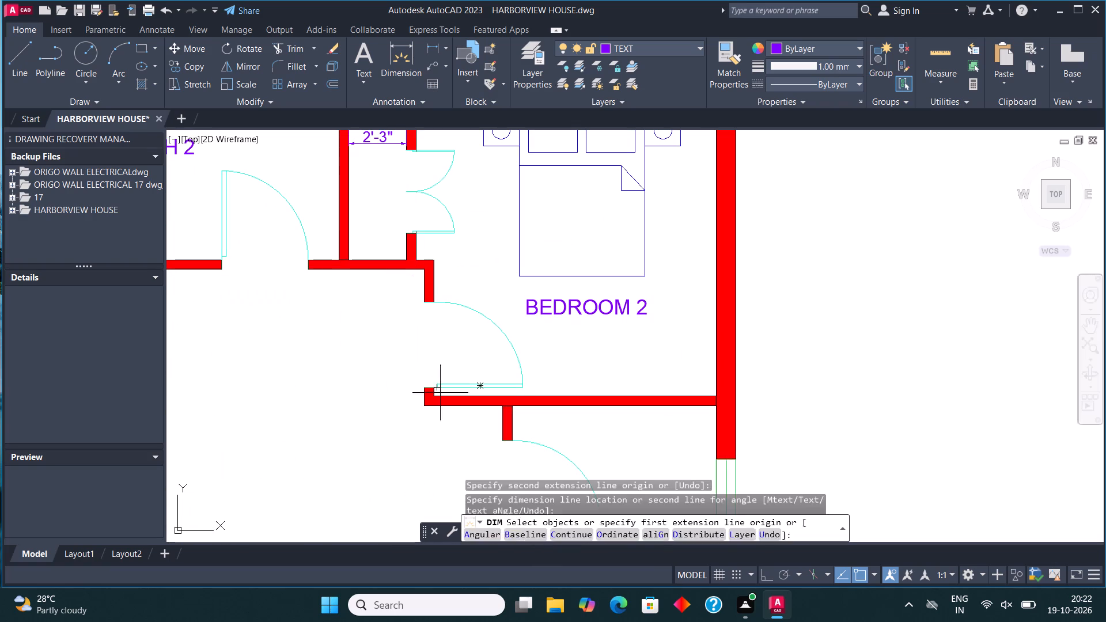
pyautogui.click(431, 400)
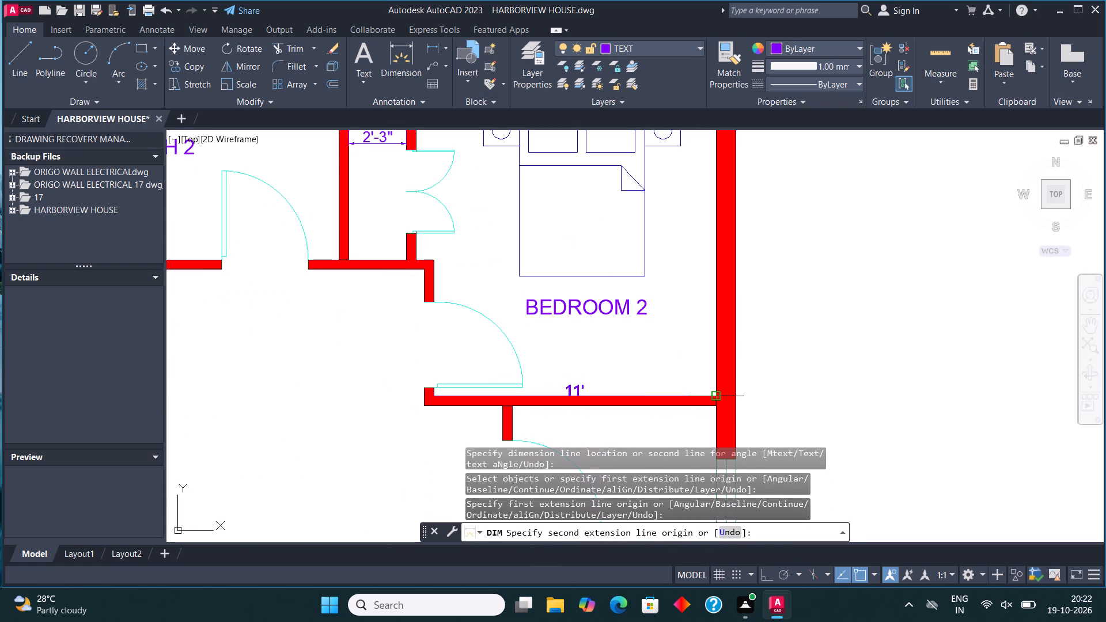
pyautogui.click(718, 396)
pyautogui.click(714, 375)
pyautogui.click(714, 394)
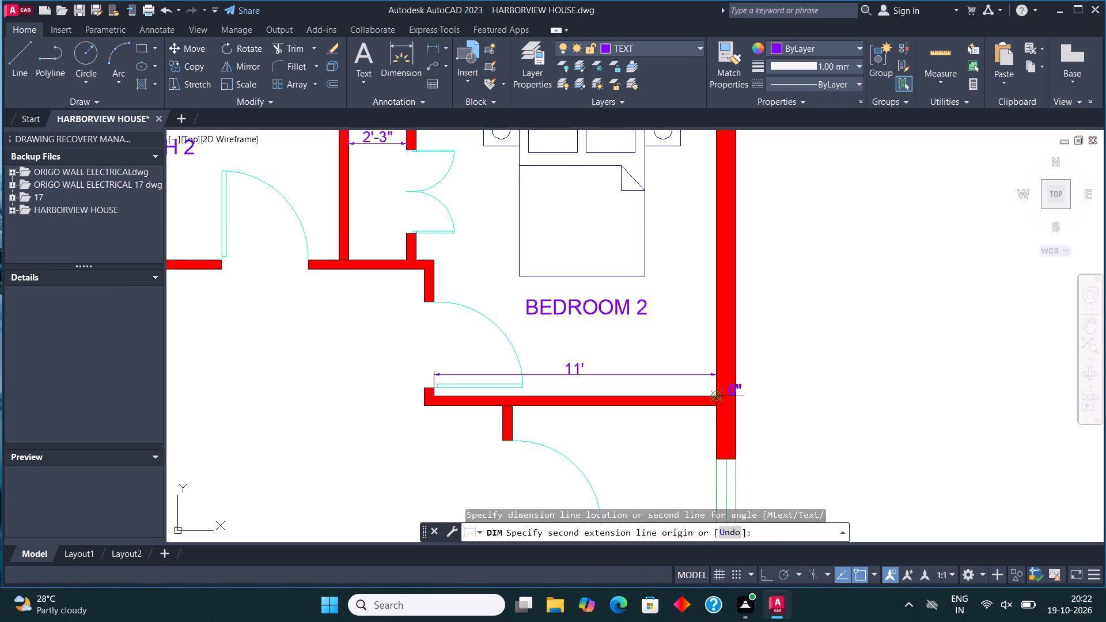
pyautogui.scroll(-2, 714, 394)
pyautogui.scroll(2, 714, 308)
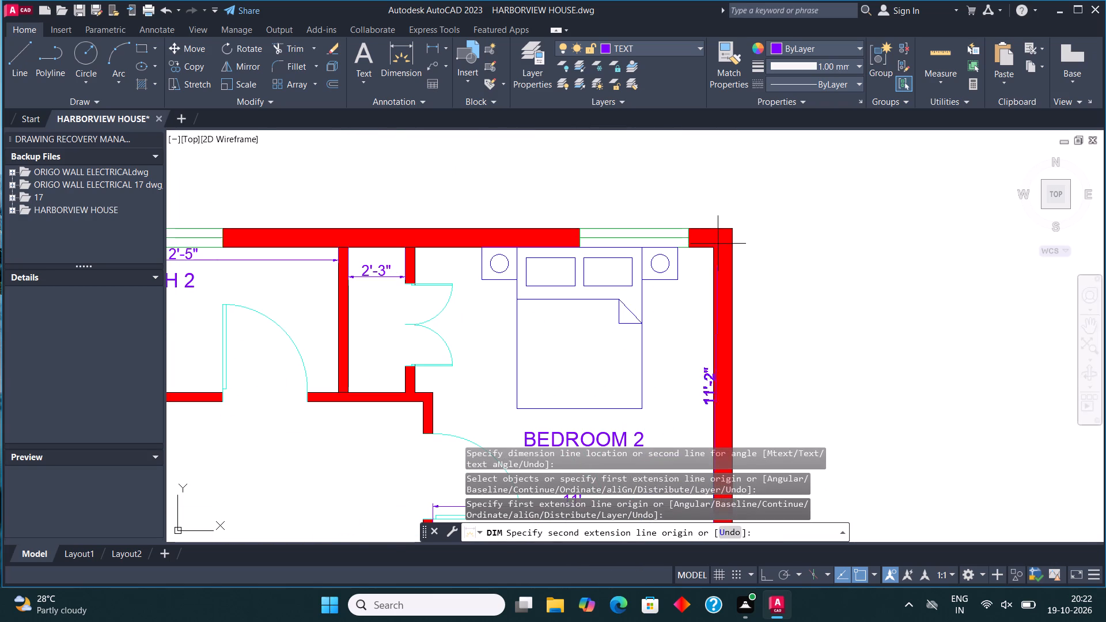
pyautogui.click(715, 250)
pyautogui.click(700, 244)
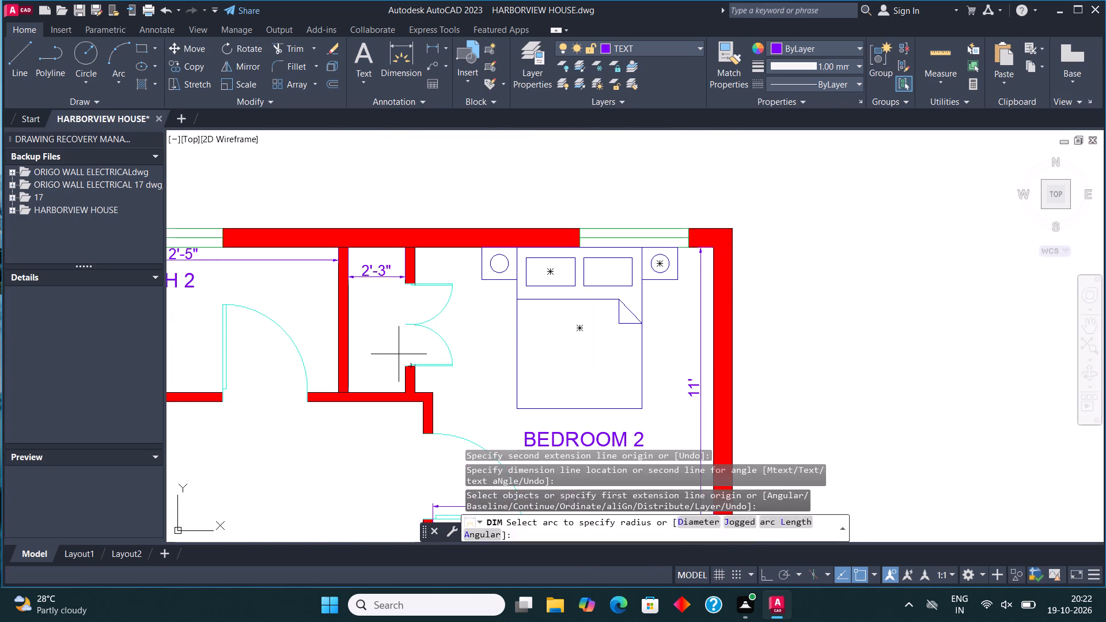
# Dimension the interior depth of the BEDROOM 2 closet along its BATH 2 side wall.
pyautogui.click(349, 393)
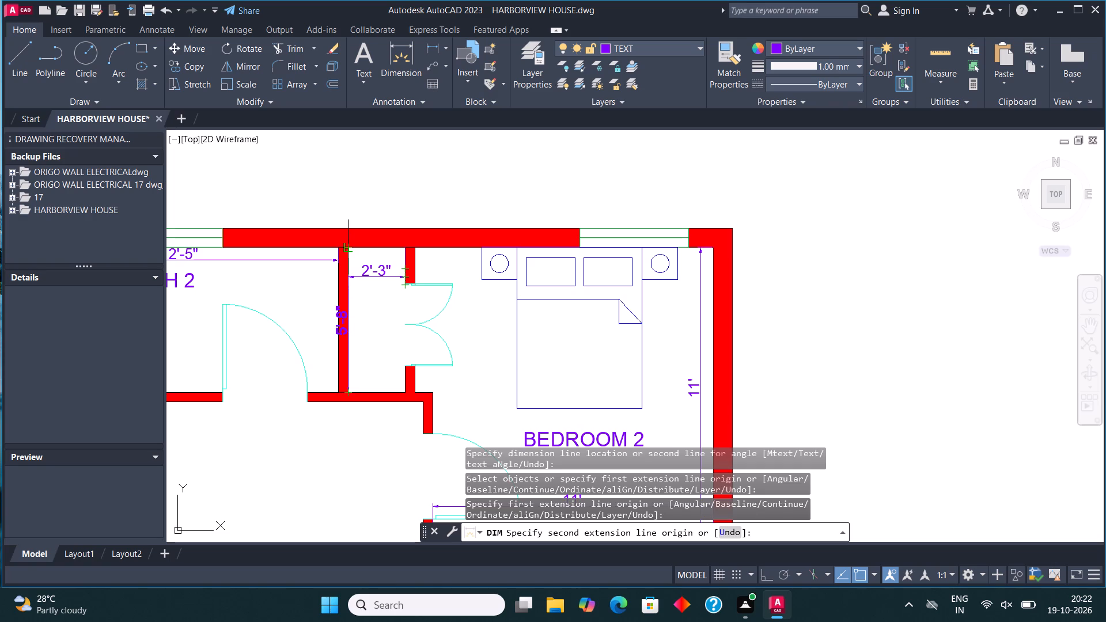
pyautogui.click(347, 247)
pyautogui.click(361, 261)
# Dimension the LAUNDRY room's interior width below the BEDROOM 2 wall and its interior depth along the exterior wall.
pyautogui.scroll(-3, 453, 267)
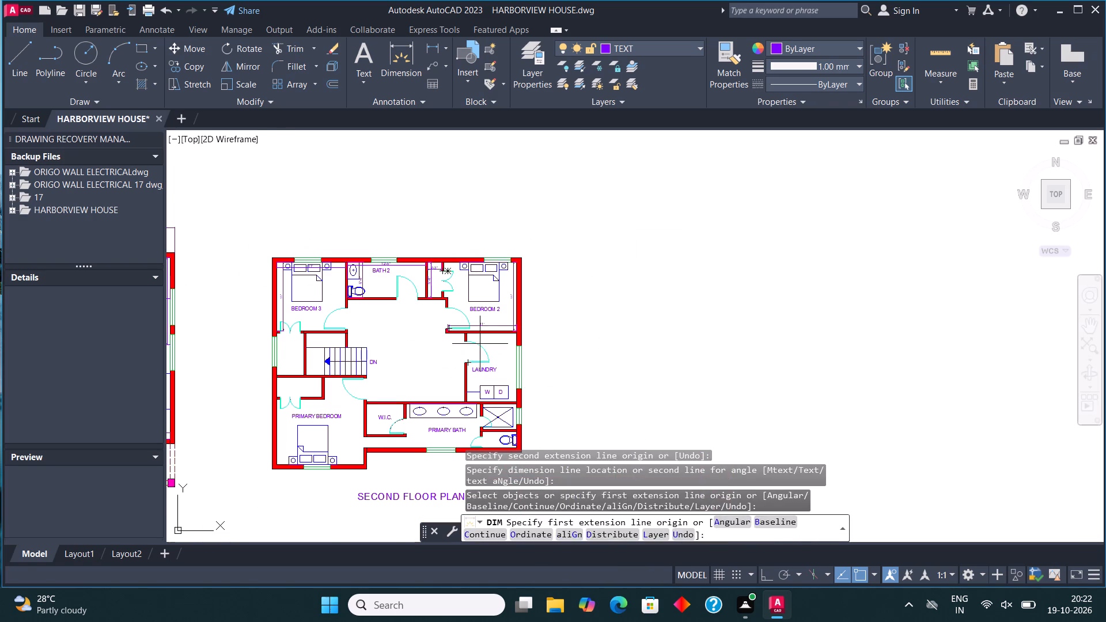
pyautogui.scroll(2, 480, 337)
pyautogui.click(442, 331)
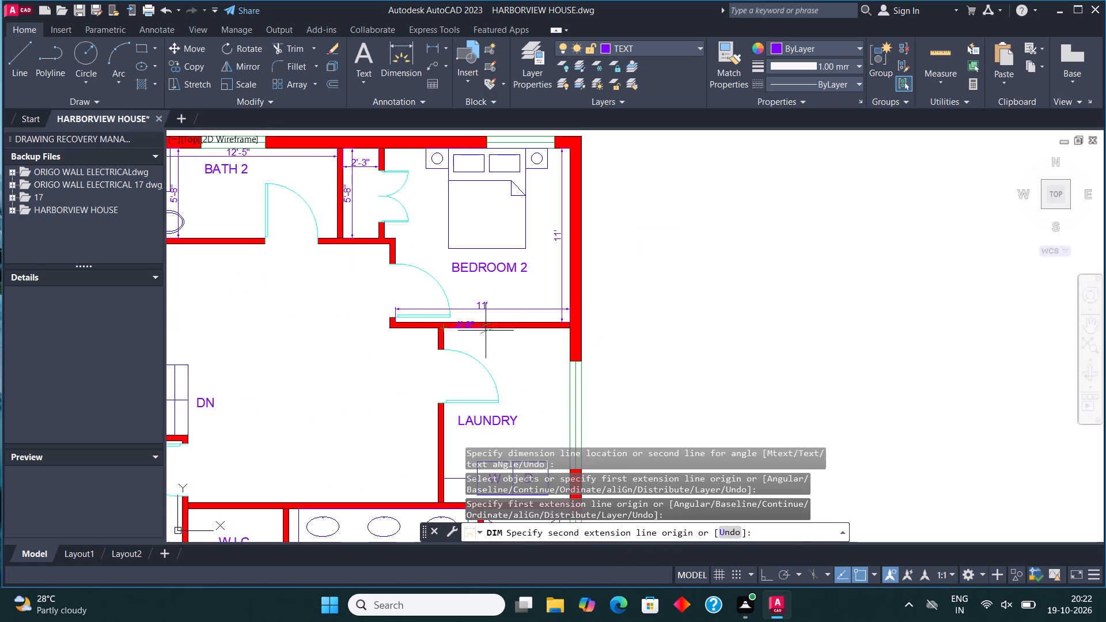
pyautogui.click(569, 329)
pyautogui.click(571, 350)
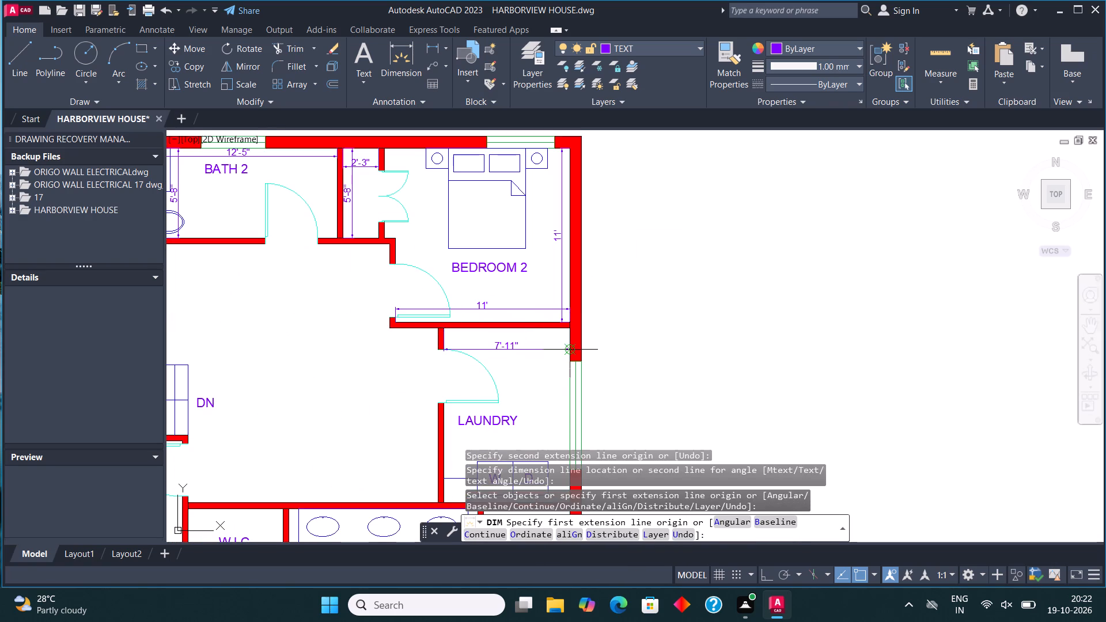
pyautogui.click(570, 328)
pyautogui.scroll(-1, 570, 328)
pyautogui.scroll(2, 571, 441)
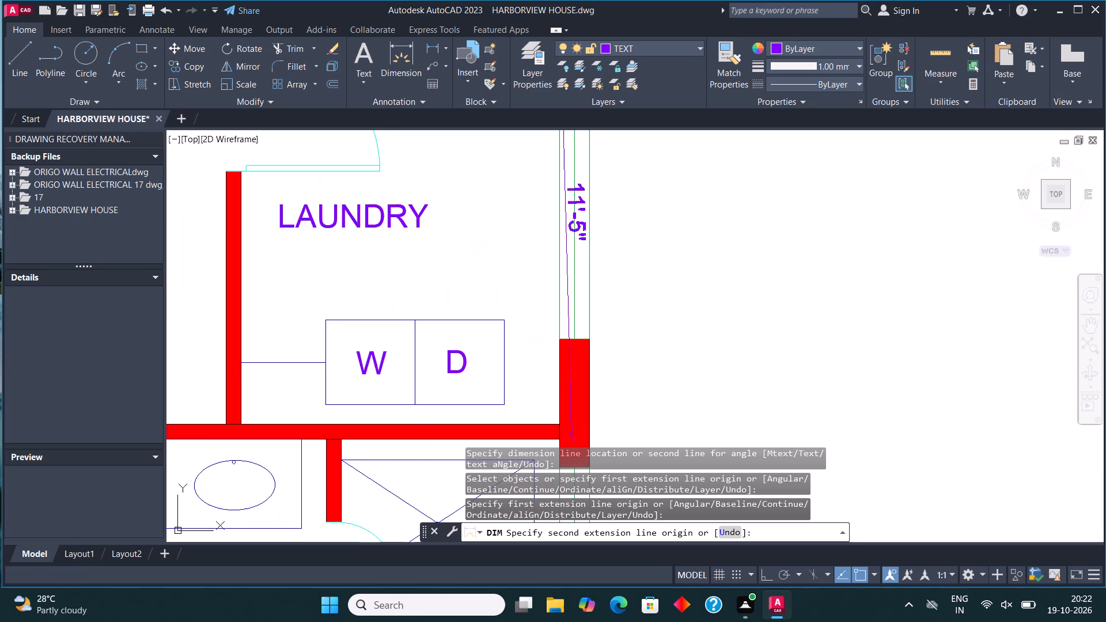
pyautogui.scroll(2, 571, 441)
pyautogui.click(550, 419)
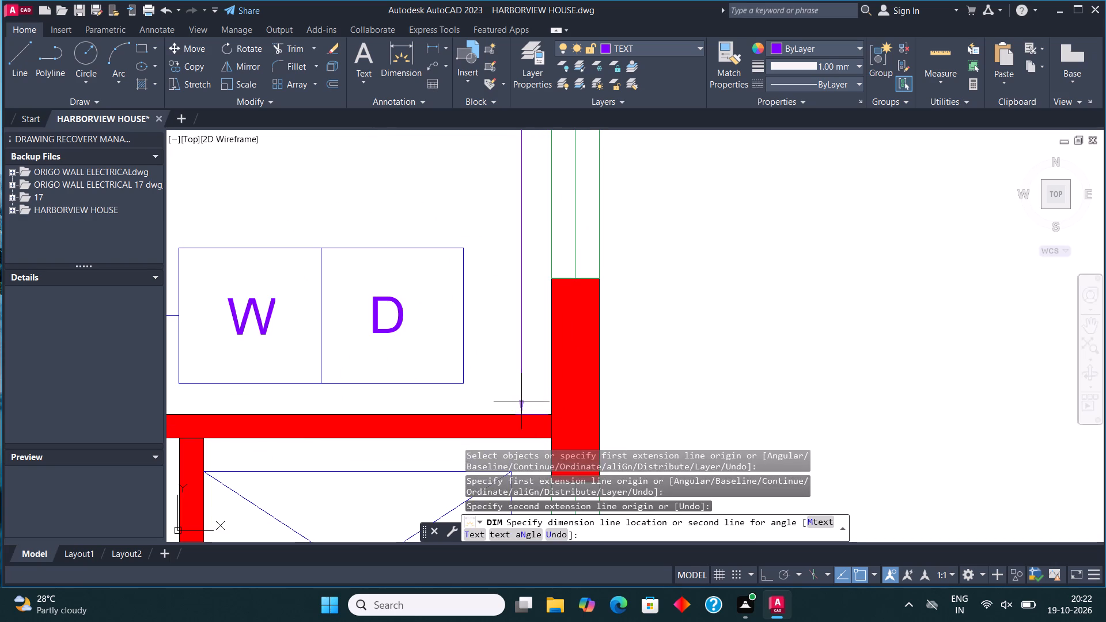
pyautogui.click(515, 397)
# Add a vertical dimension of the PRIMARY BATH toilet compartment between its two wall faces, placed across the toilet.
pyautogui.scroll(-4, 590, 327)
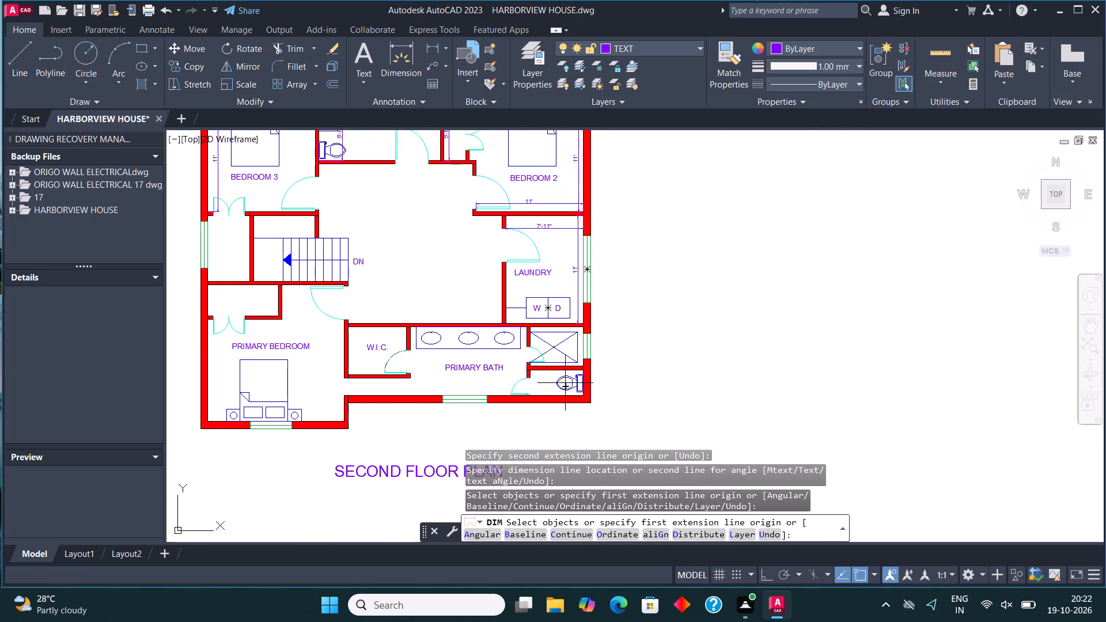
pyautogui.scroll(4, 565, 383)
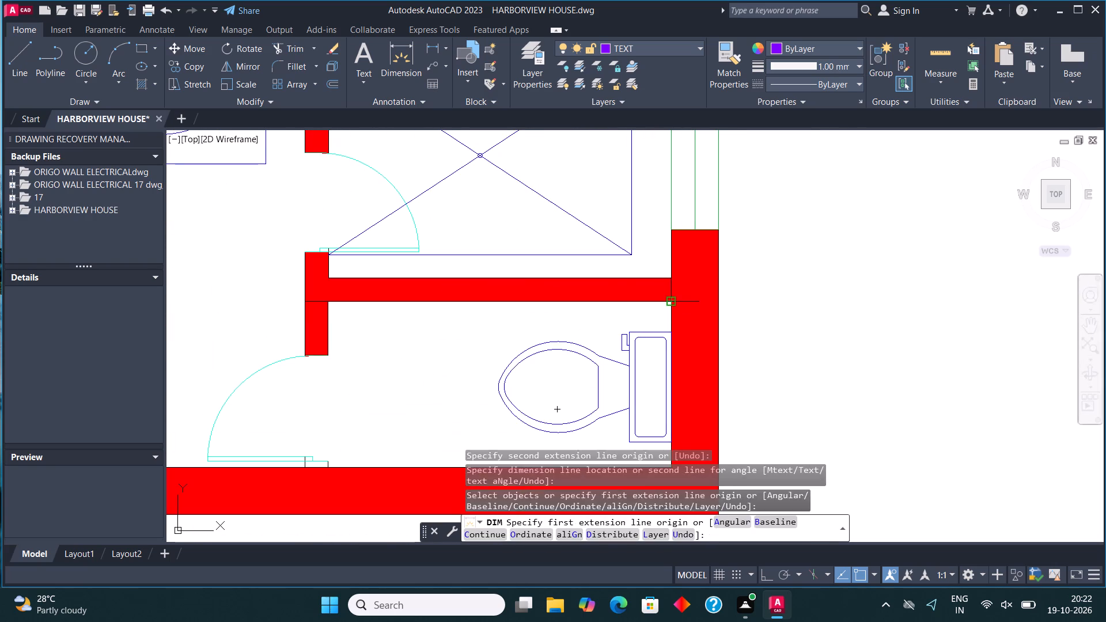
pyautogui.click(669, 301)
pyautogui.scroll(-2, 669, 301)
pyautogui.scroll(3, 670, 350)
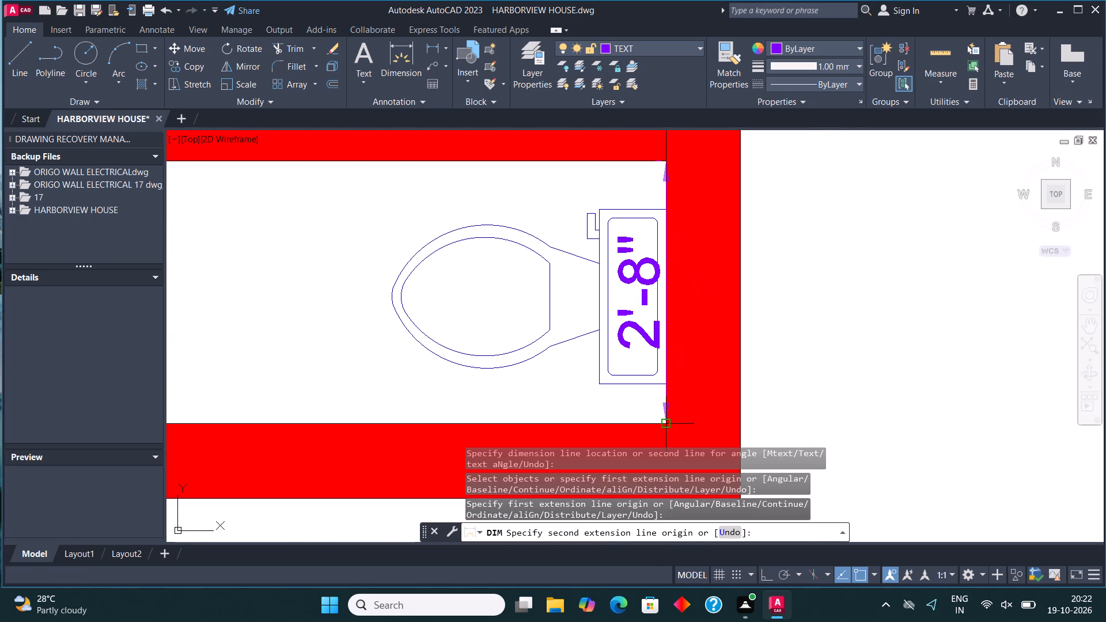
pyautogui.click(667, 427)
pyautogui.click(512, 418)
# Add a horizontal dimension of the PRIMARY BATH toilet compartment's interior width, placed below the shower partition wall.
pyautogui.scroll(-2, 585, 402)
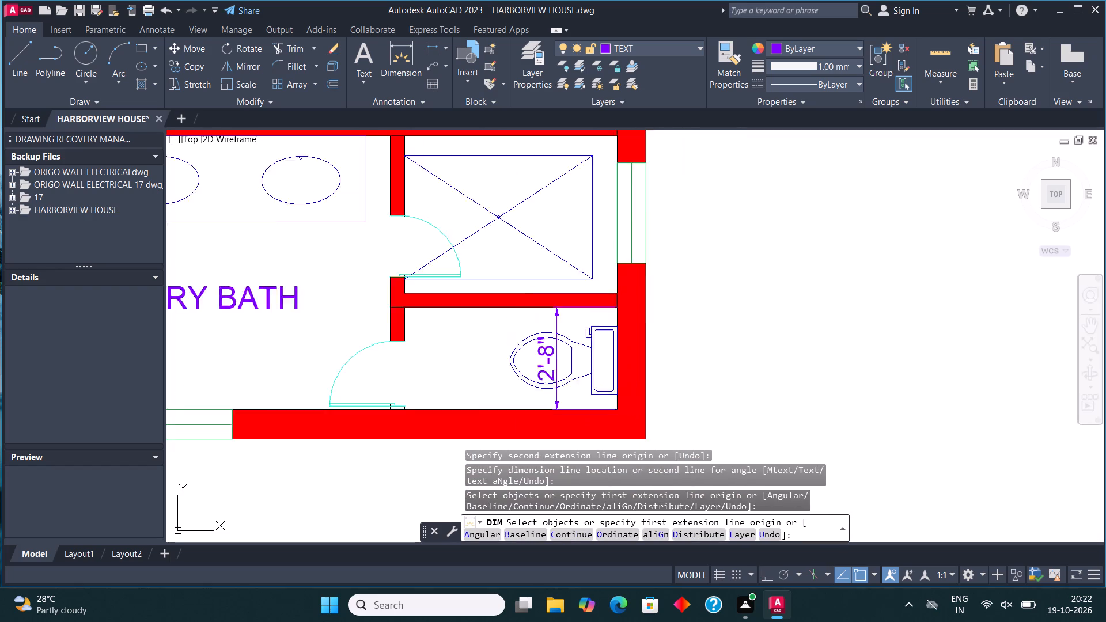
pyautogui.scroll(-1, 585, 402)
pyautogui.scroll(3, 526, 366)
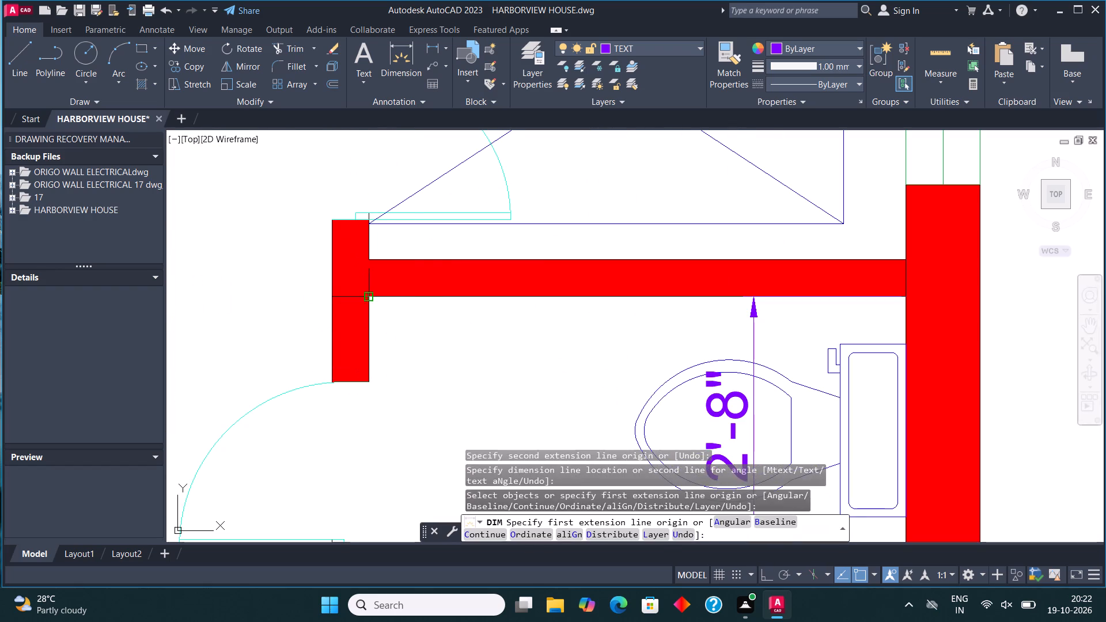
pyautogui.click(369, 300)
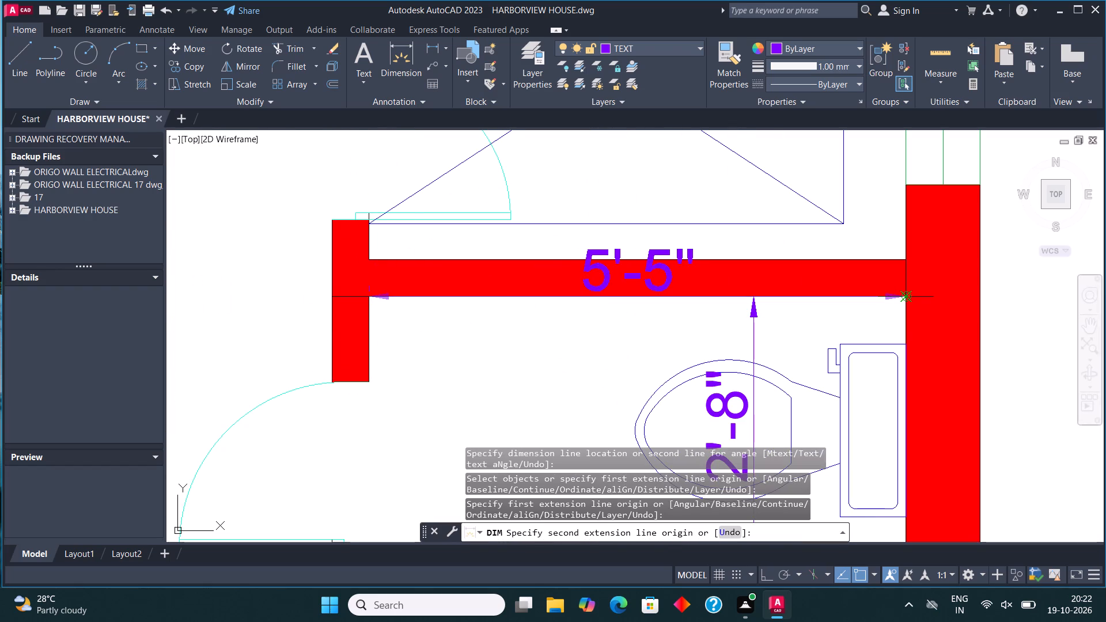
pyautogui.click(906, 299)
pyautogui.click(901, 365)
pyautogui.scroll(-3, 900, 390)
pyautogui.moveTo(883, 389); pyautogui.dragTo(796, 383, button='middle')
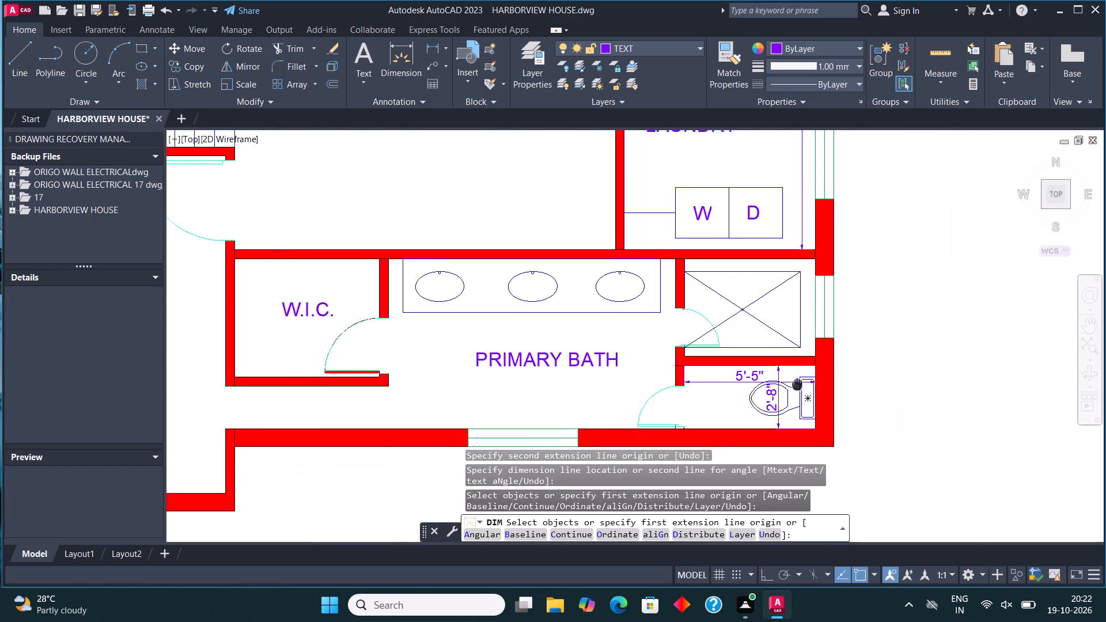
# Add a vertical dimension of the PRIMARY BATH shower compartment's interior depth, placed along the exterior window wall.
pyautogui.moveTo(796, 383); pyautogui.dragTo(779, 396, button='middle')
pyautogui.scroll(1, 769, 314)
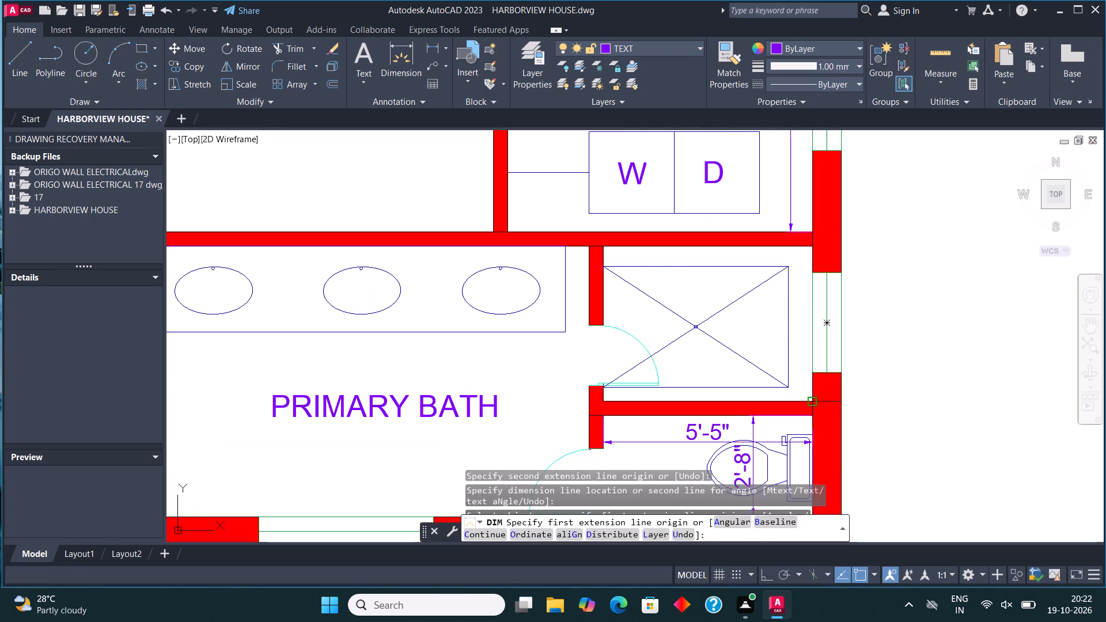
pyautogui.click(813, 401)
pyautogui.click(815, 245)
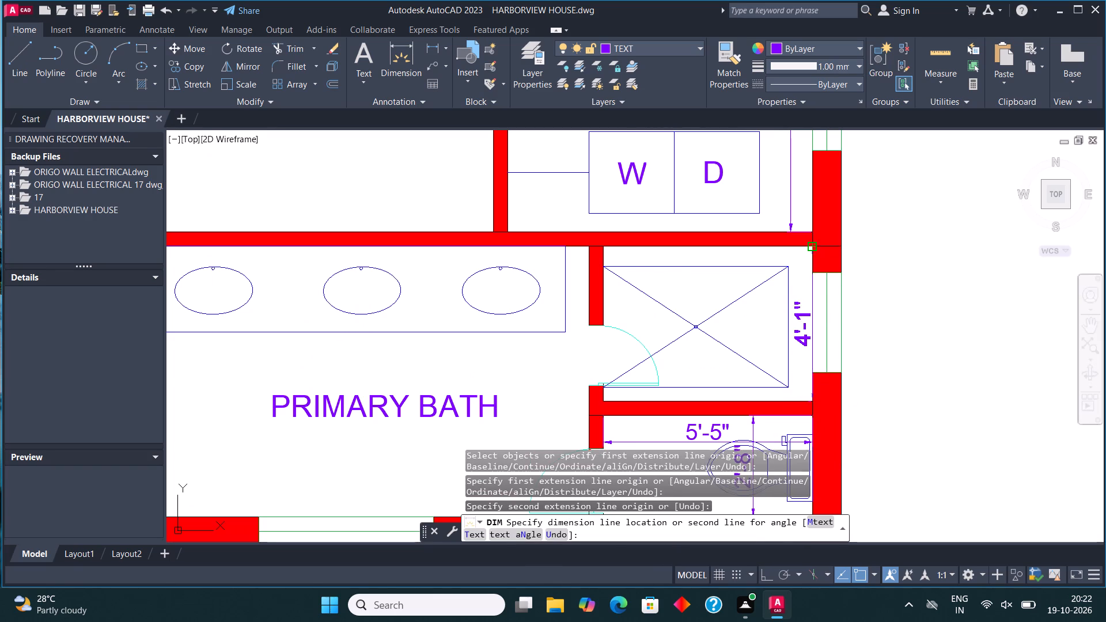
pyautogui.click(812, 242)
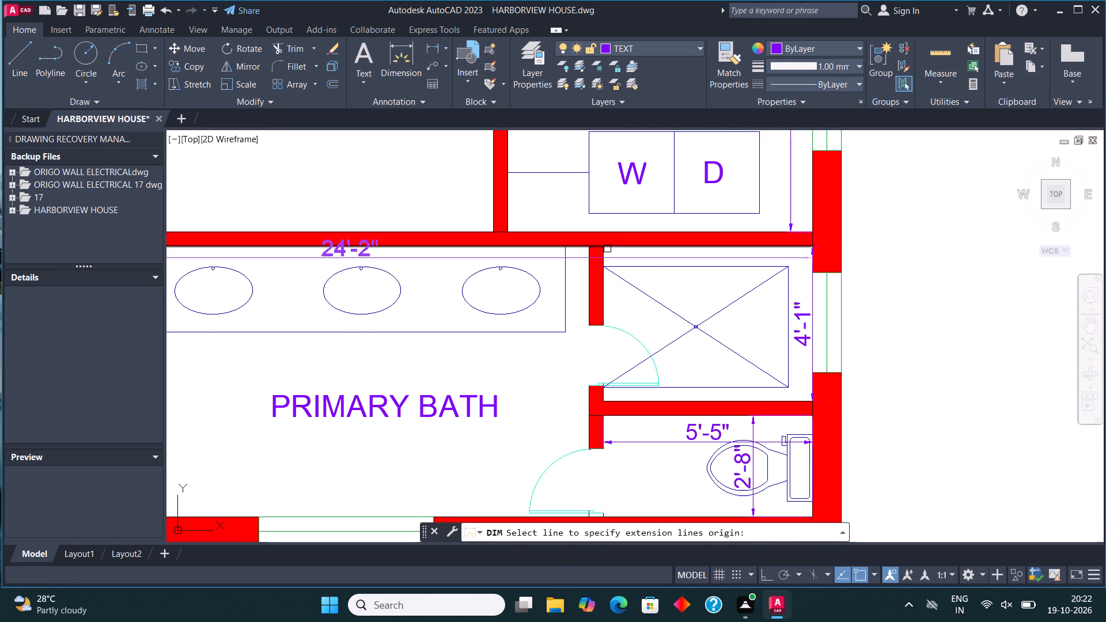
# Add a horizontal dimension of the shower compartment's interior width, placed along the upper edge of the shower base.
pyautogui.click(601, 248)
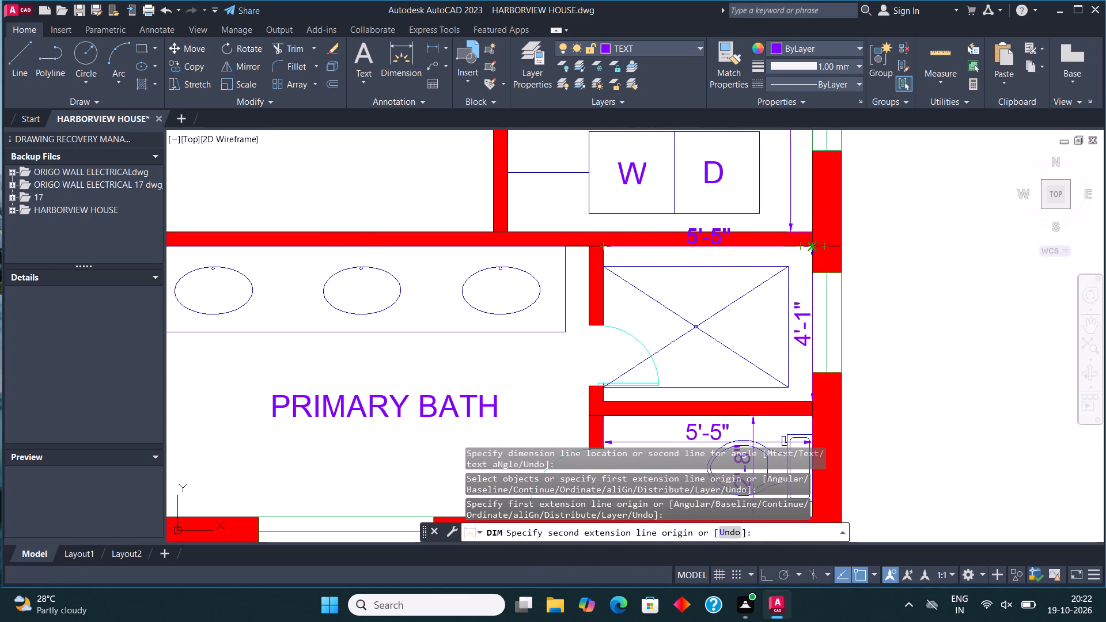
pyautogui.scroll(4, 817, 243)
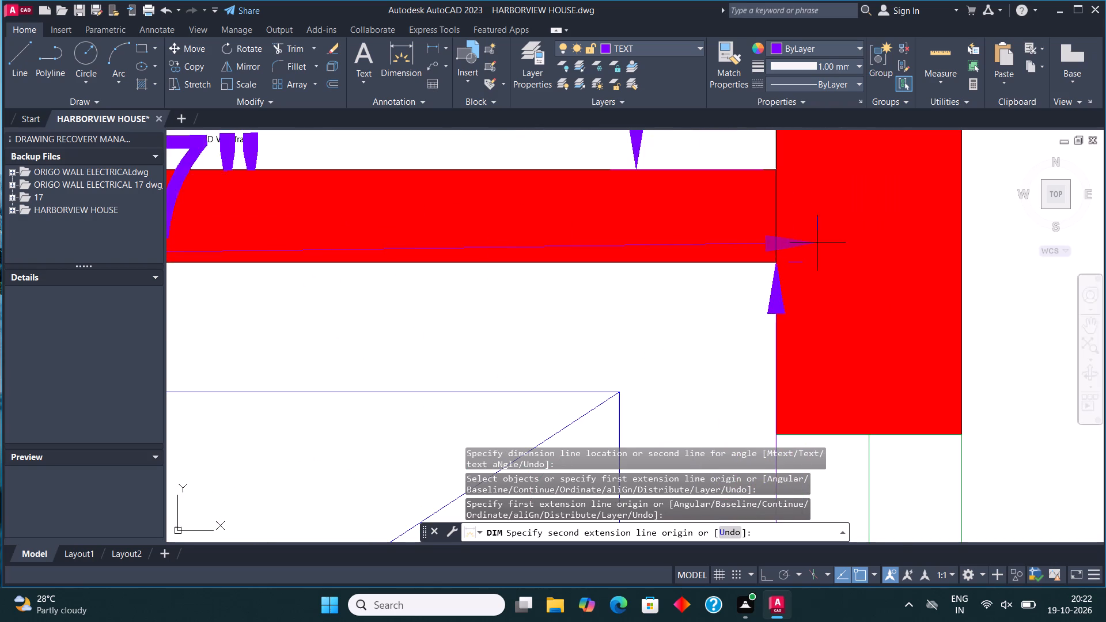
pyautogui.click(778, 263)
pyautogui.scroll(-3, 778, 263)
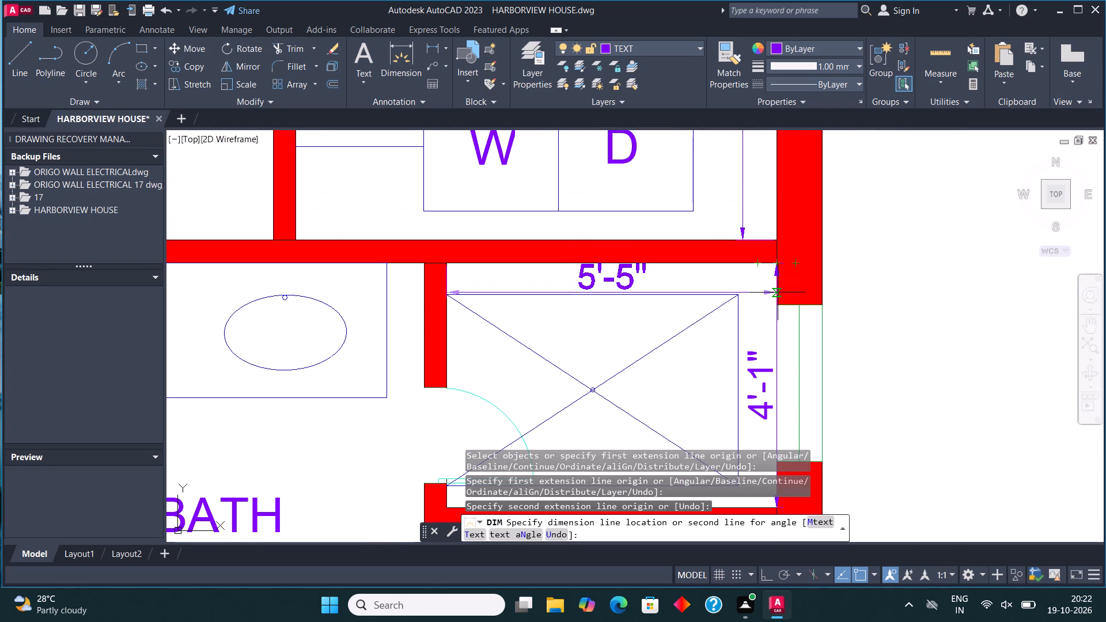
pyautogui.click(778, 294)
# Dimension the PRIMARY BATH's interior width from the W.I.C. wall to the shower wall, placed across the vanity.
pyautogui.scroll(-2, 774, 339)
pyautogui.moveTo(755, 317); pyautogui.dragTo(801, 259, button='middle')
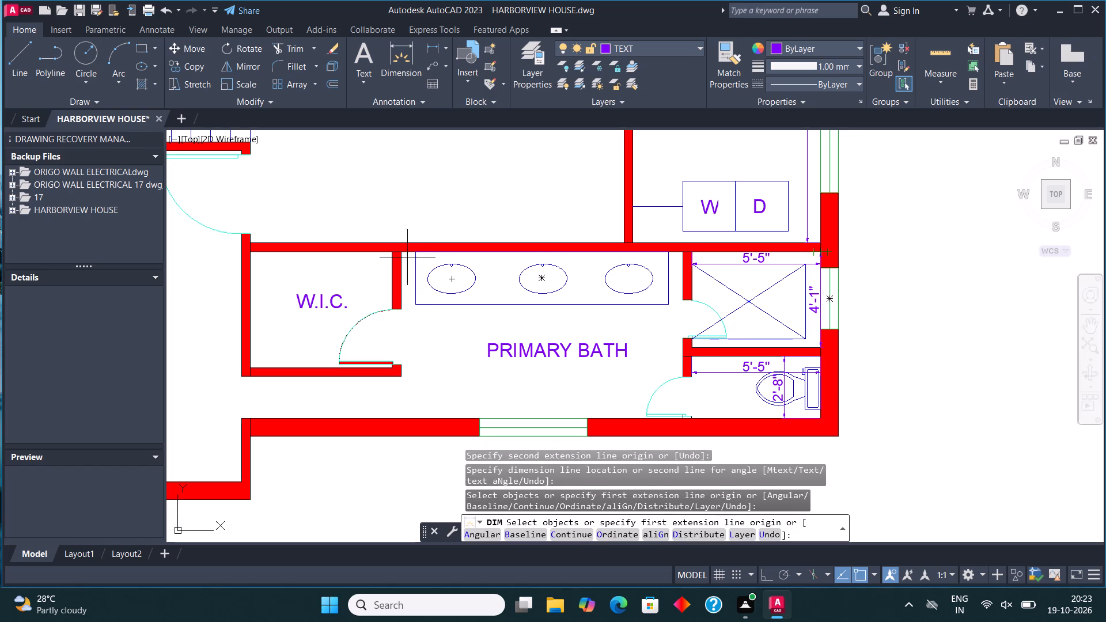
pyautogui.click(404, 253)
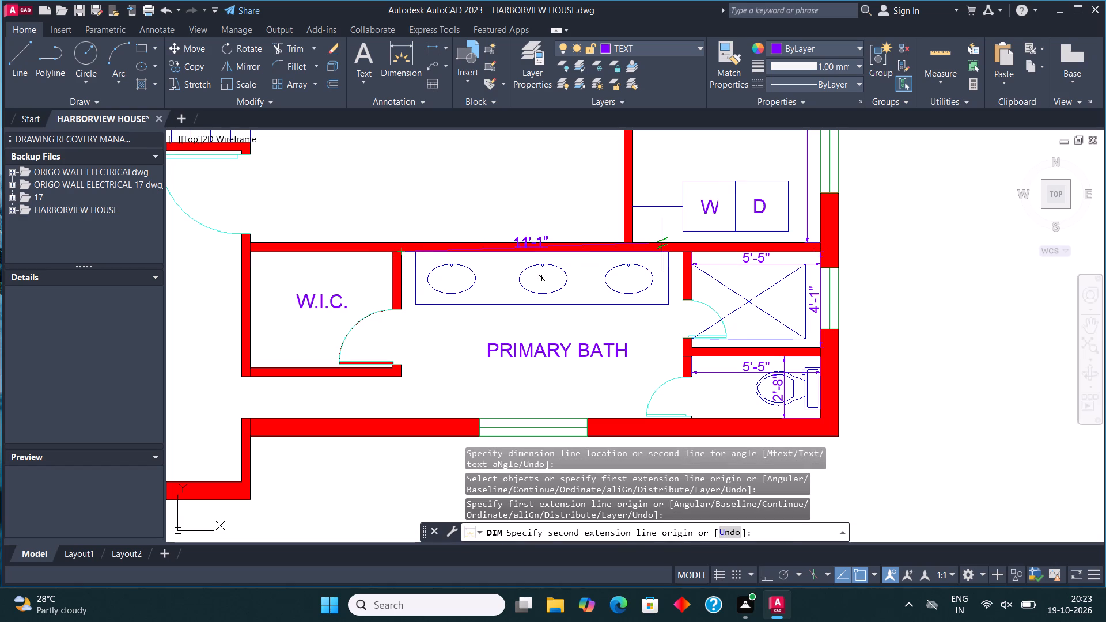
pyautogui.click(684, 250)
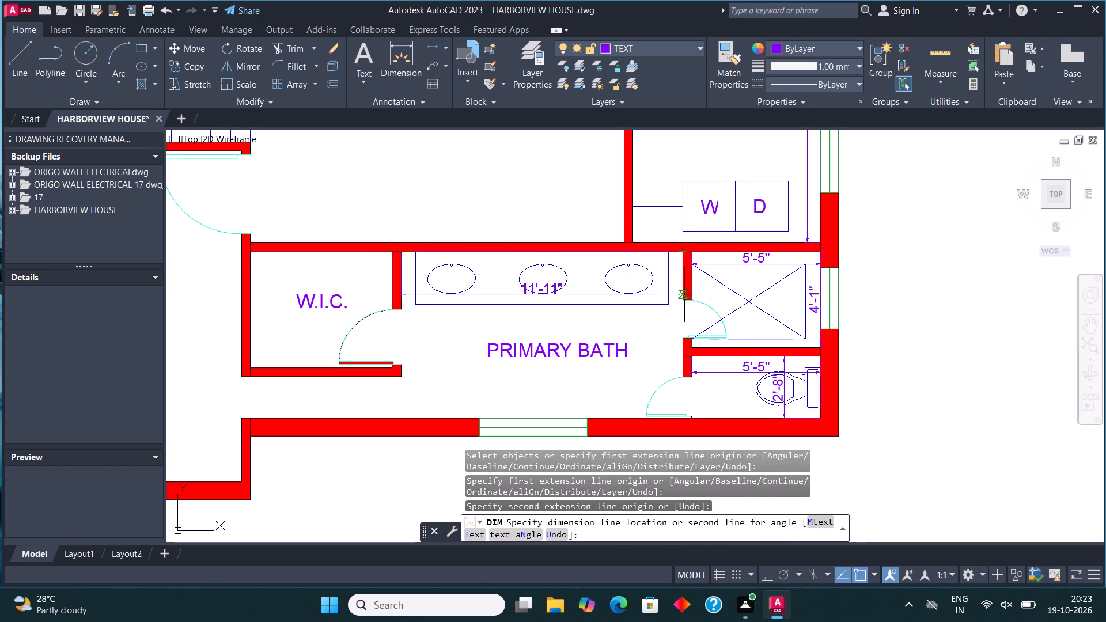
pyautogui.click(684, 292)
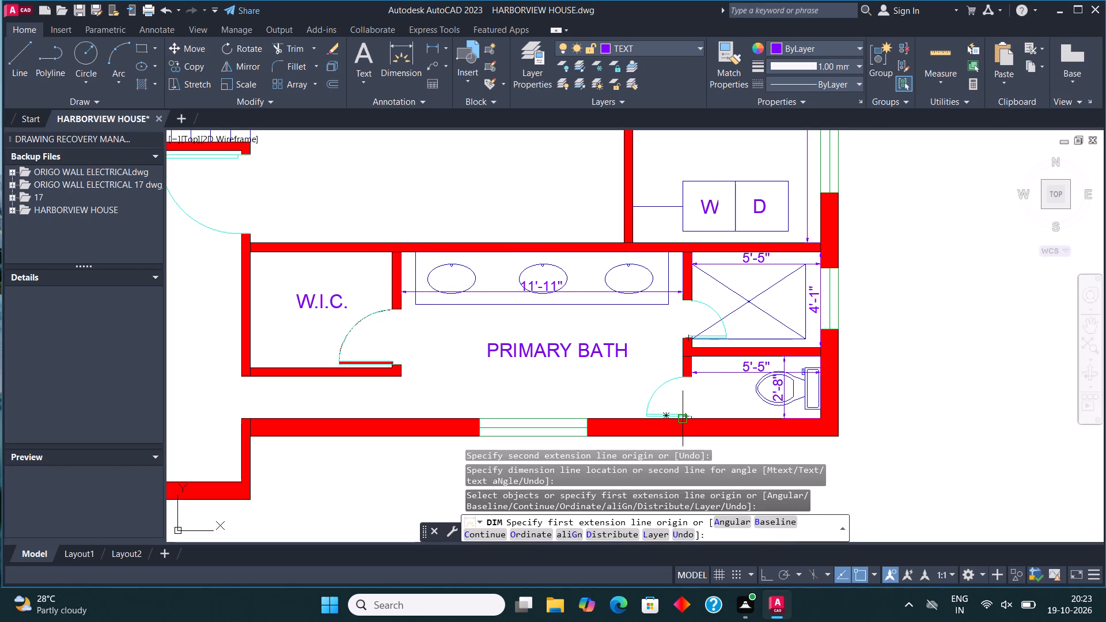
# Dimension the PRIMARY BATH's interior depth from the exterior wall to the opposite wall, placed just beside the shower partition, and end the command.
pyautogui.scroll(3, 690, 420)
pyautogui.click(658, 418)
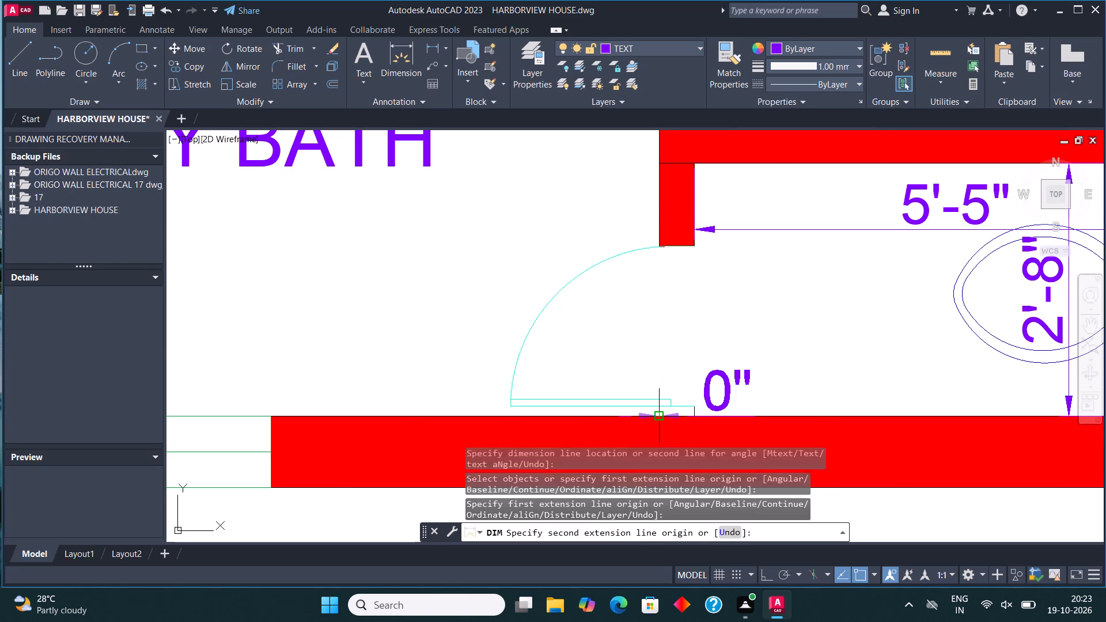
pyautogui.scroll(-3, 658, 418)
pyautogui.scroll(2, 643, 264)
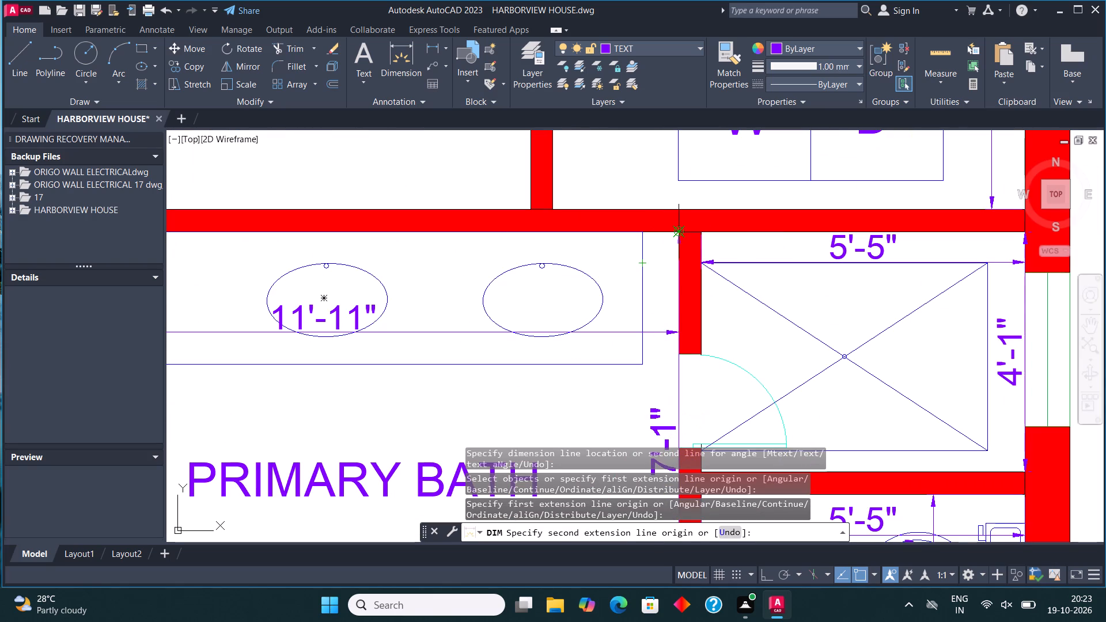
pyautogui.click(677, 230)
pyautogui.click(647, 232)
pyautogui.scroll(-3, 647, 232)
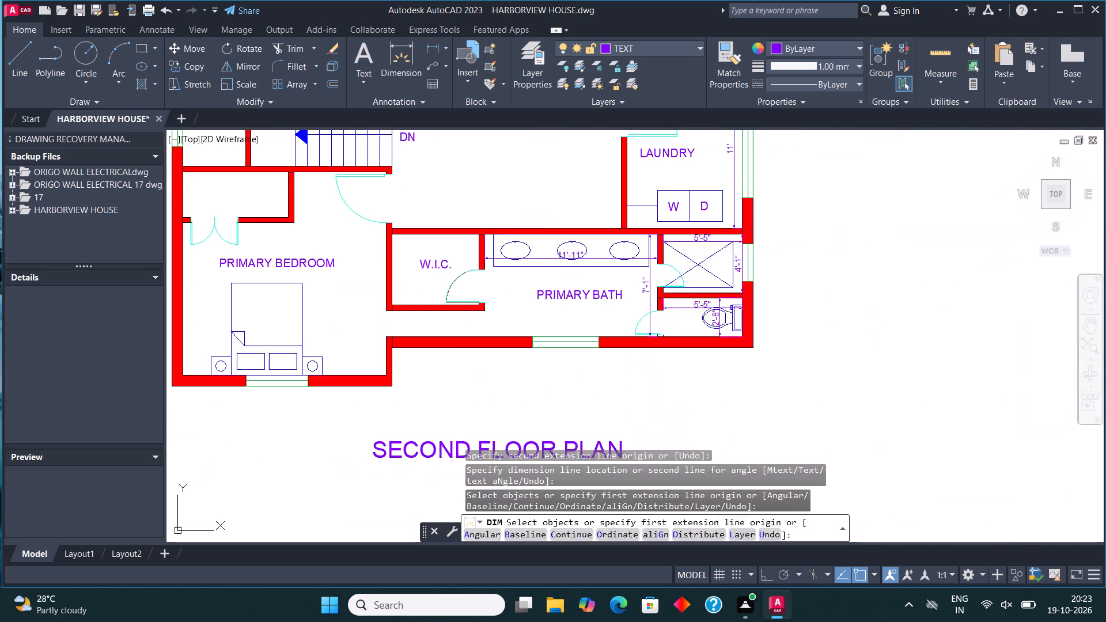
pyautogui.scroll(4, 668, 310)
pyautogui.press('Escape')
# Make WALL the current layer and fill the small wall stub at the toilet compartment door with a SOLID hatch.
pyautogui.scroll(-3, 665, 309)
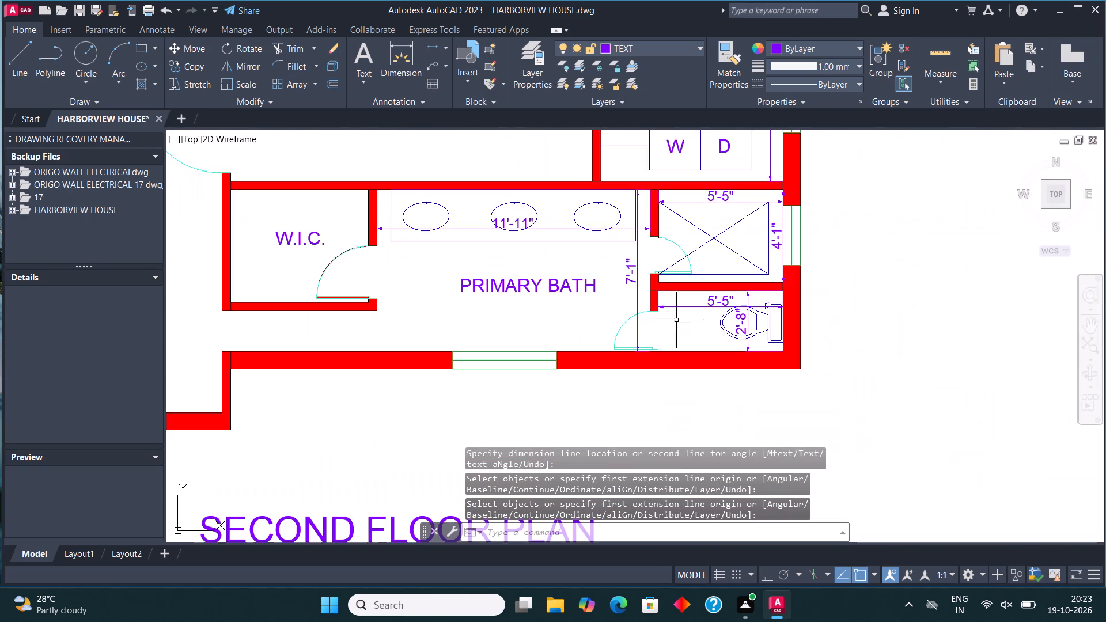
pyautogui.scroll(2, 709, 346)
pyautogui.click(624, 48)
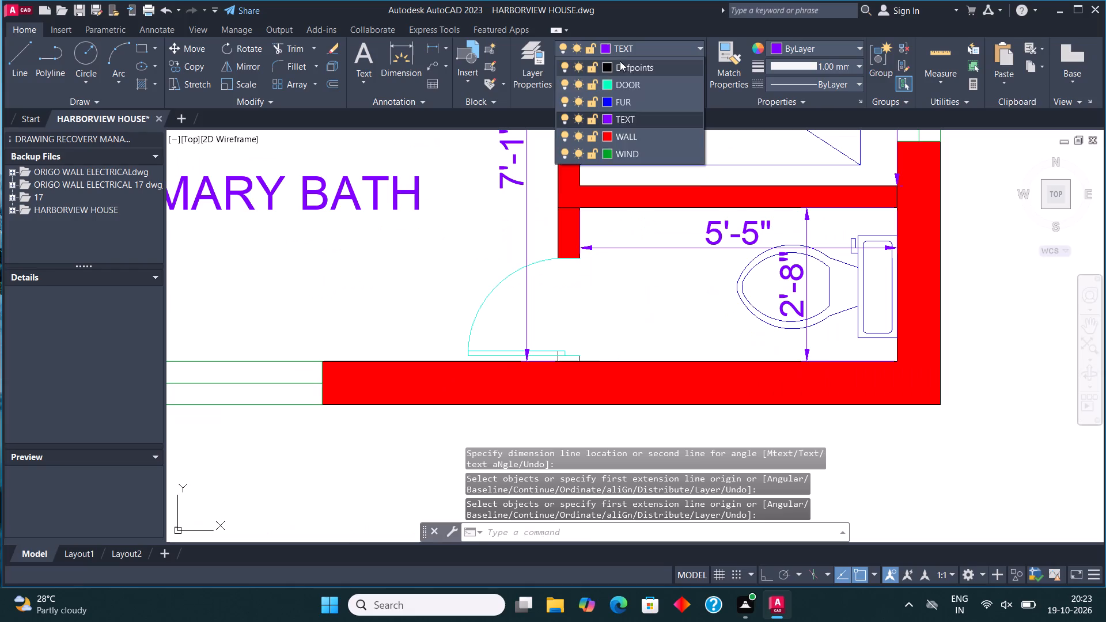
pyautogui.click(626, 169)
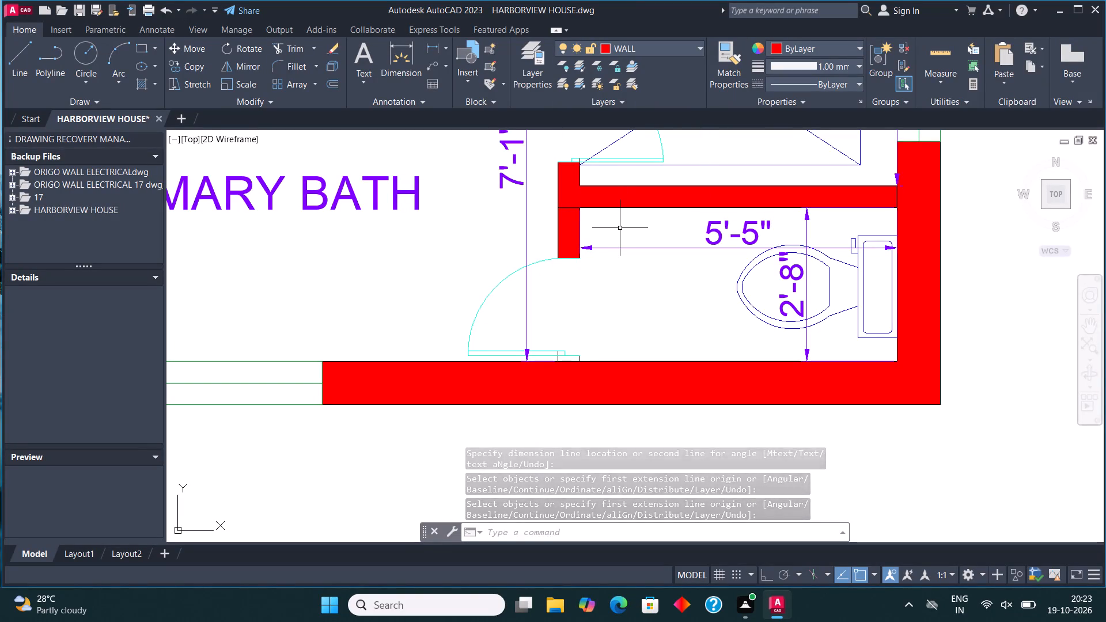
pyautogui.press('h')
pyautogui.press('Return')
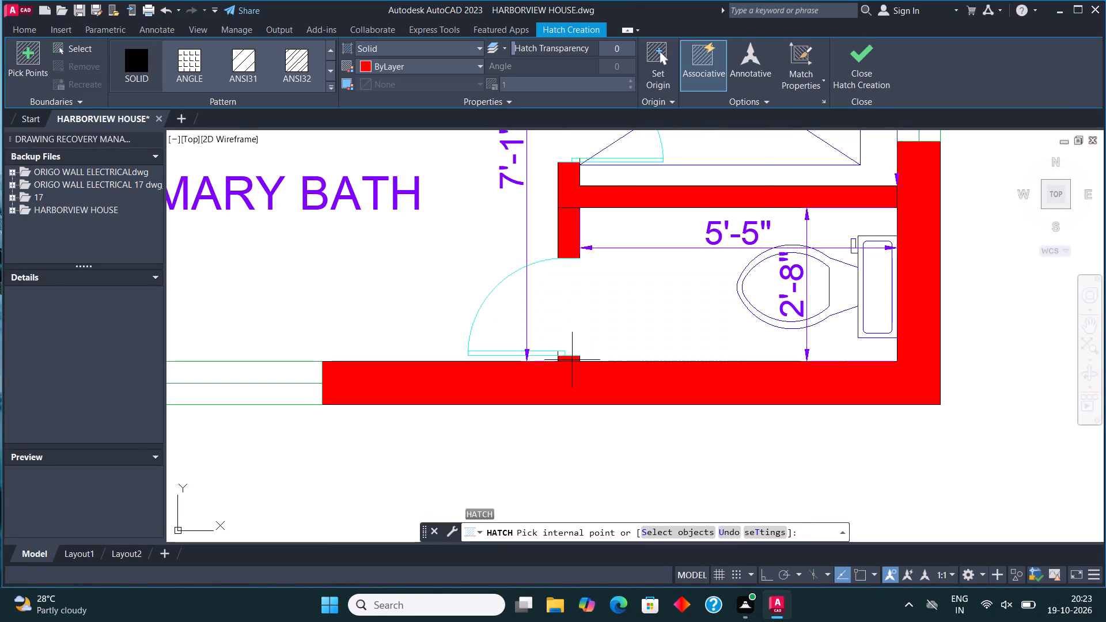
pyautogui.click(572, 360)
pyautogui.click(881, 61)
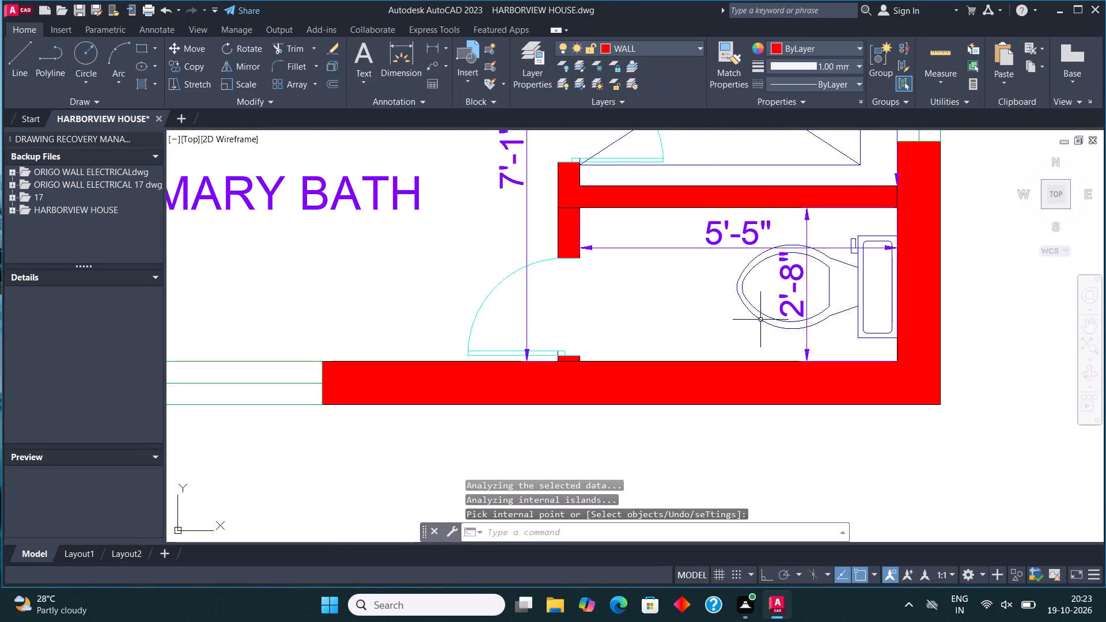
# Make TEXT the current layer and add a horizontal dimension of the W.I.C.'s interior width above its room label.
pyautogui.scroll(-2, 757, 324)
pyautogui.moveTo(521, 312); pyautogui.dragTo(612, 339, button='middle')
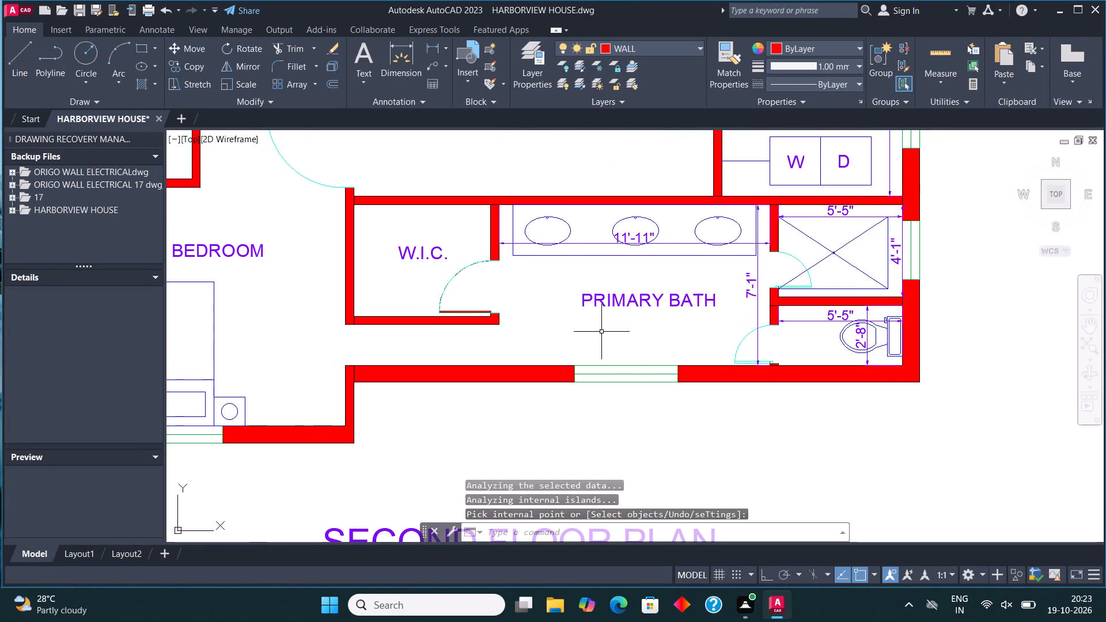
pyautogui.click(634, 44)
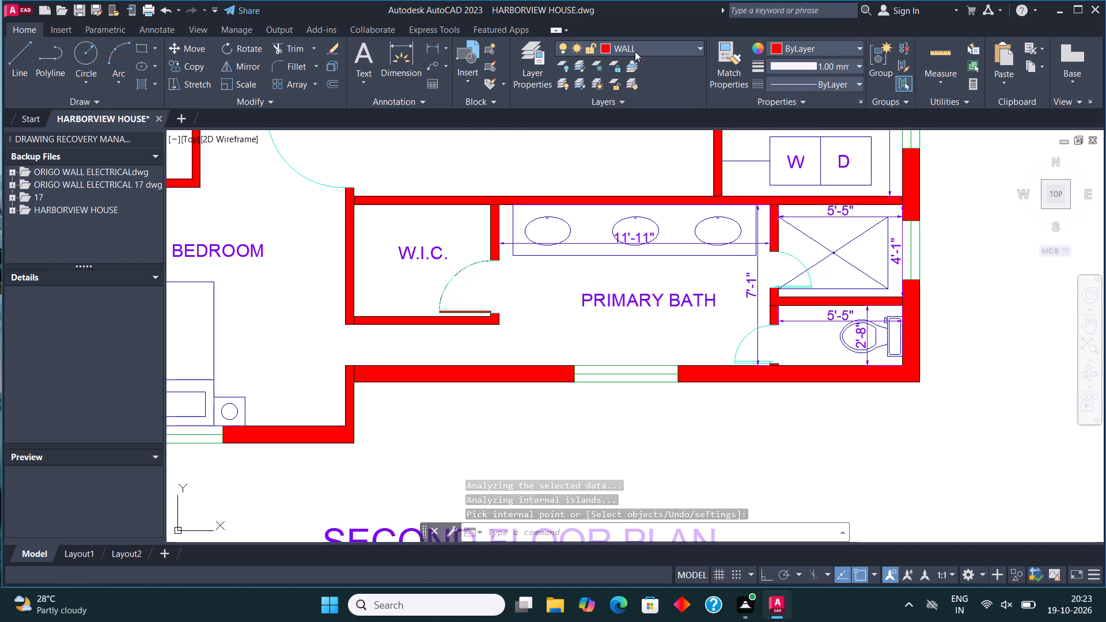
pyautogui.click(642, 147)
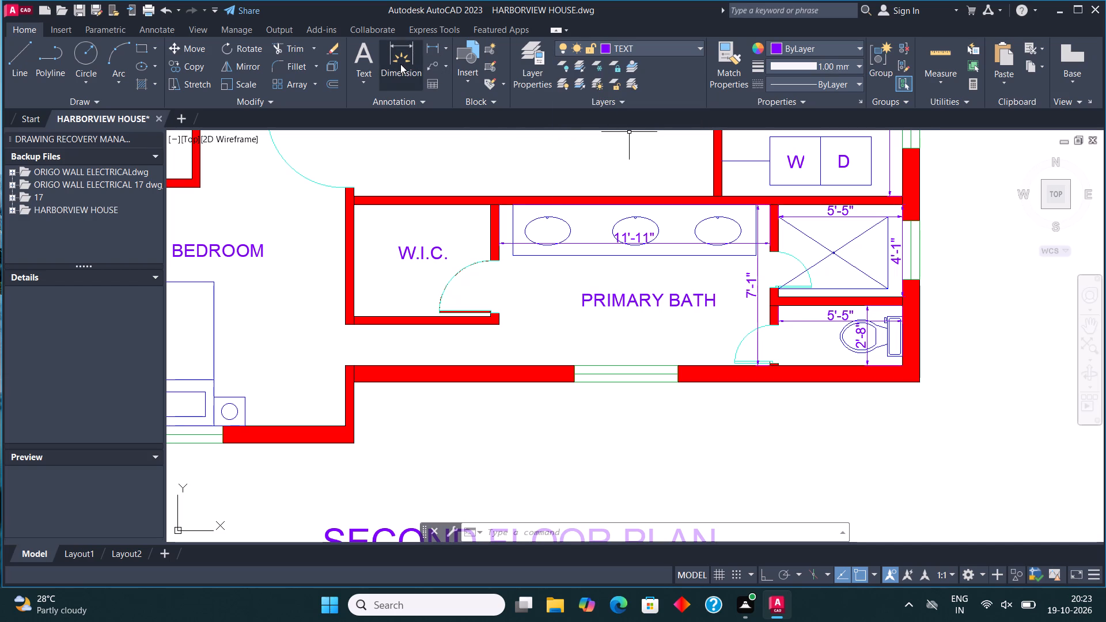
pyautogui.click(400, 64)
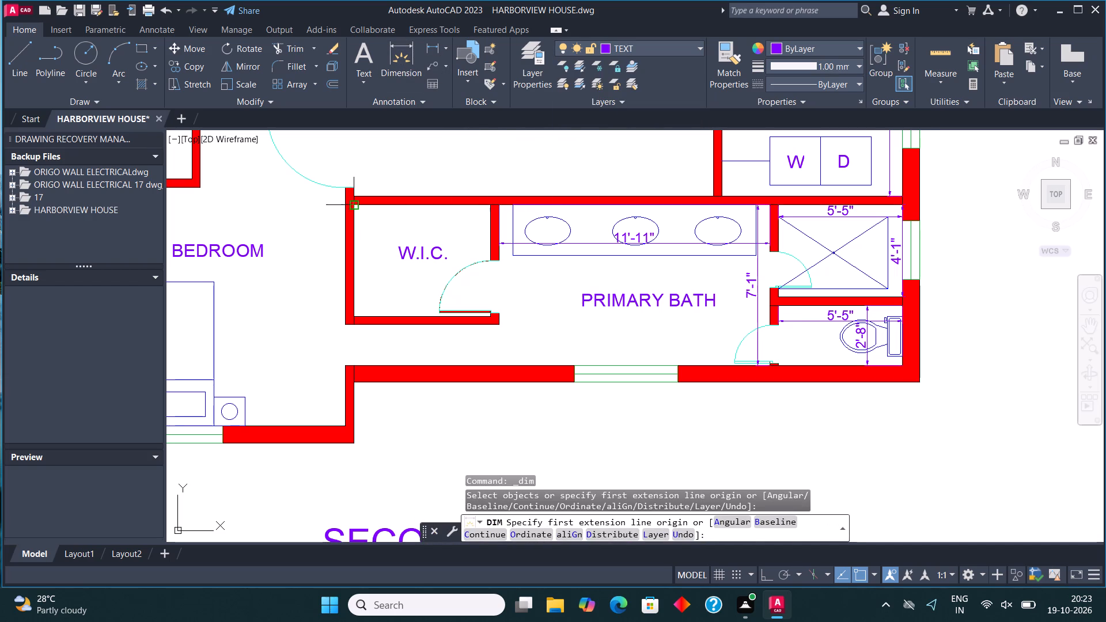
pyautogui.click(353, 208)
pyautogui.click(493, 204)
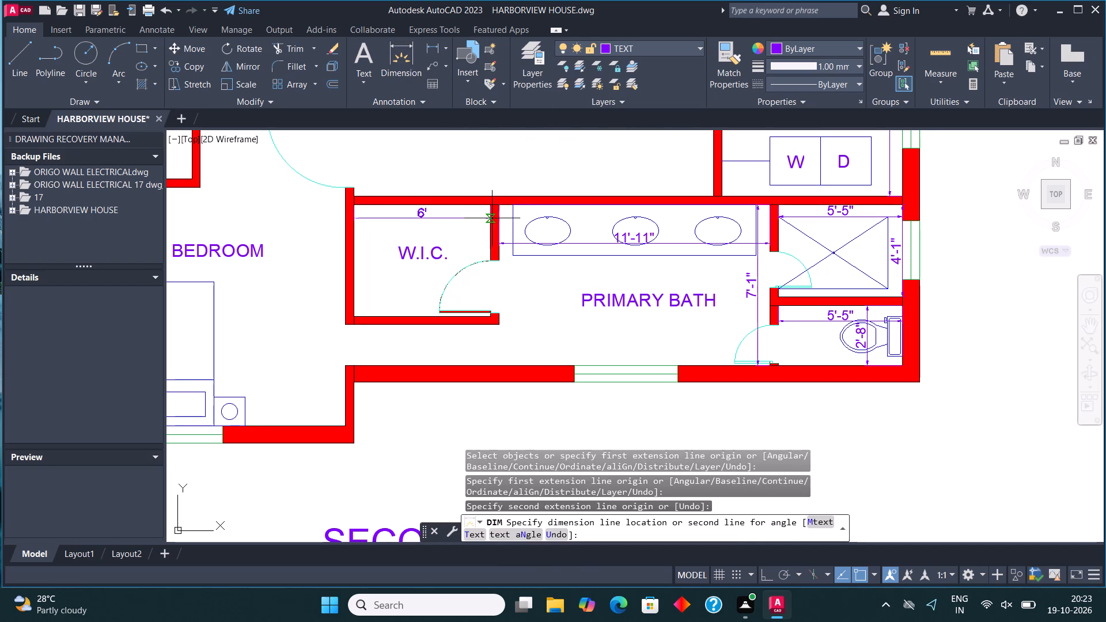
pyautogui.click(491, 225)
# Add a vertical dimension of the W.I.C.'s interior depth, placed just inside the wall shared with PRIMARY BEDROOM.
pyautogui.click(407, 64)
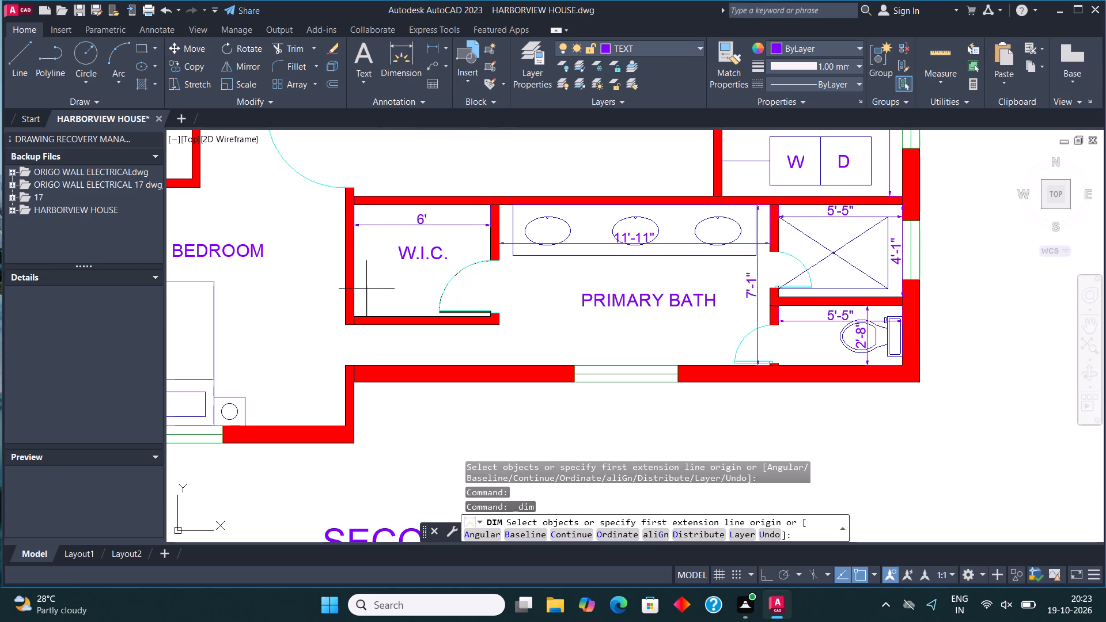
pyautogui.click(352, 314)
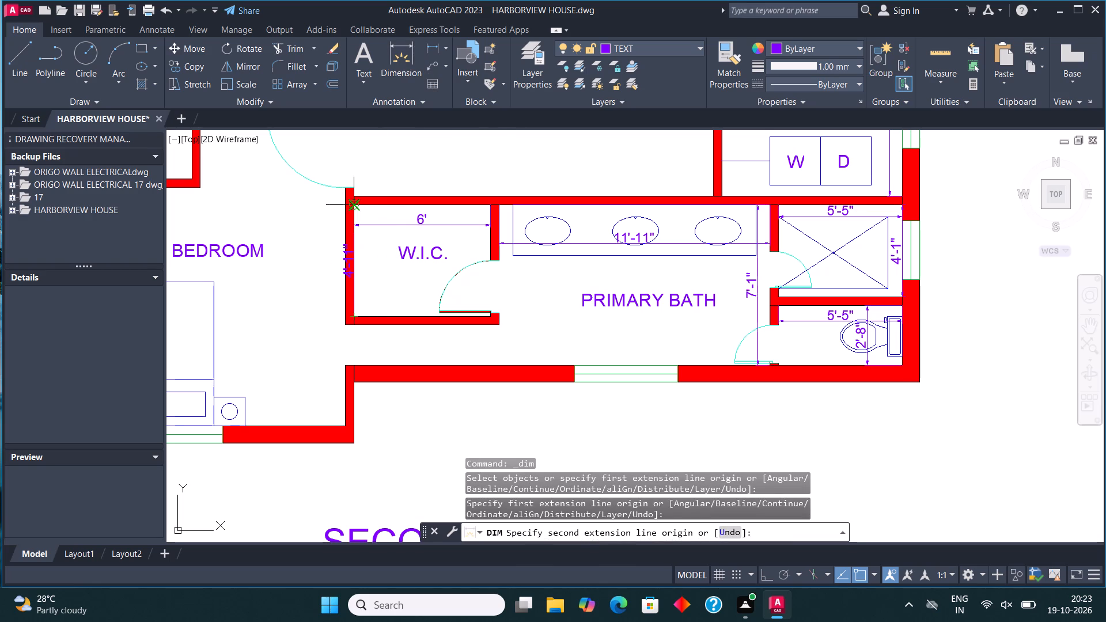
pyautogui.click(355, 207)
pyautogui.click(370, 222)
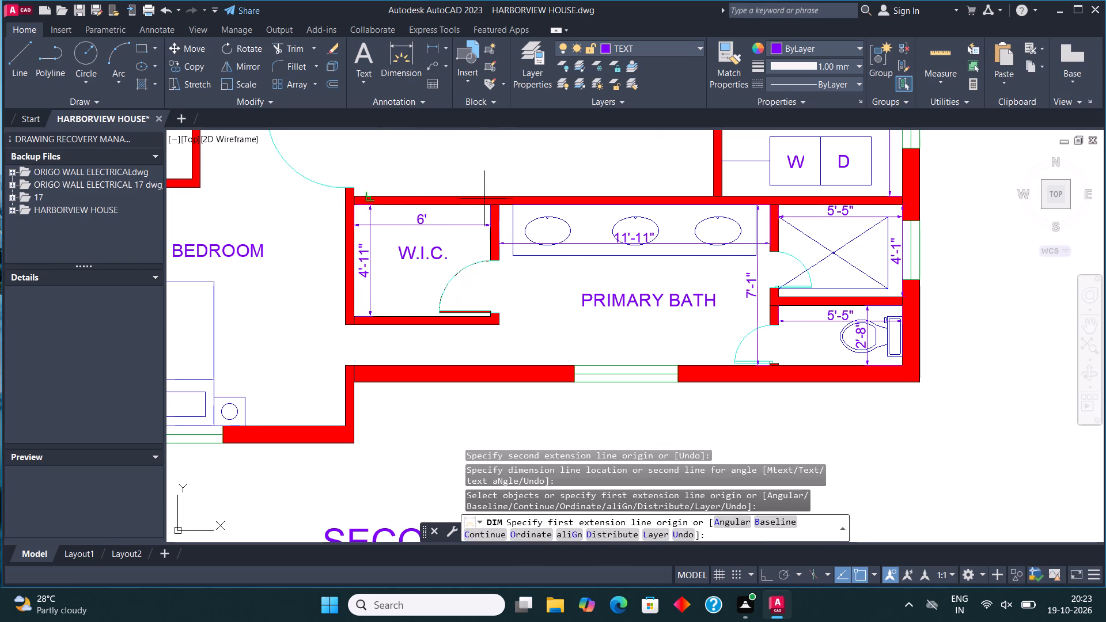
# Dimension the PRIMARY BEDROOM's interior width from its window wall line, placed across the bed just beyond the pillows.
pyautogui.scroll(-2, 517, 224)
pyautogui.scroll(1, 385, 285)
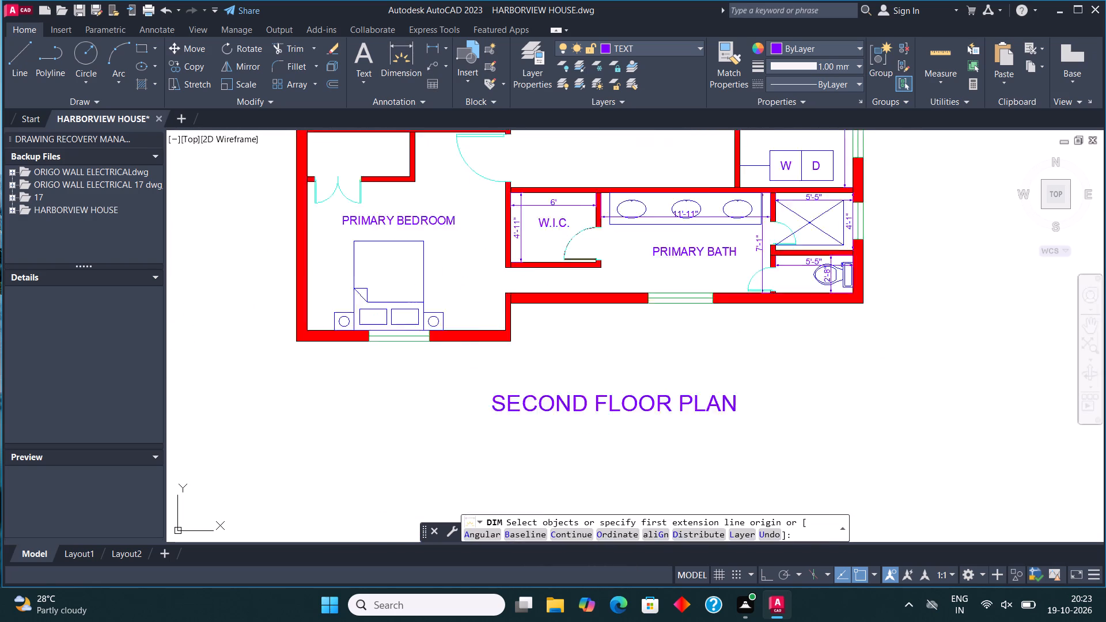
pyautogui.scroll(1, 385, 285)
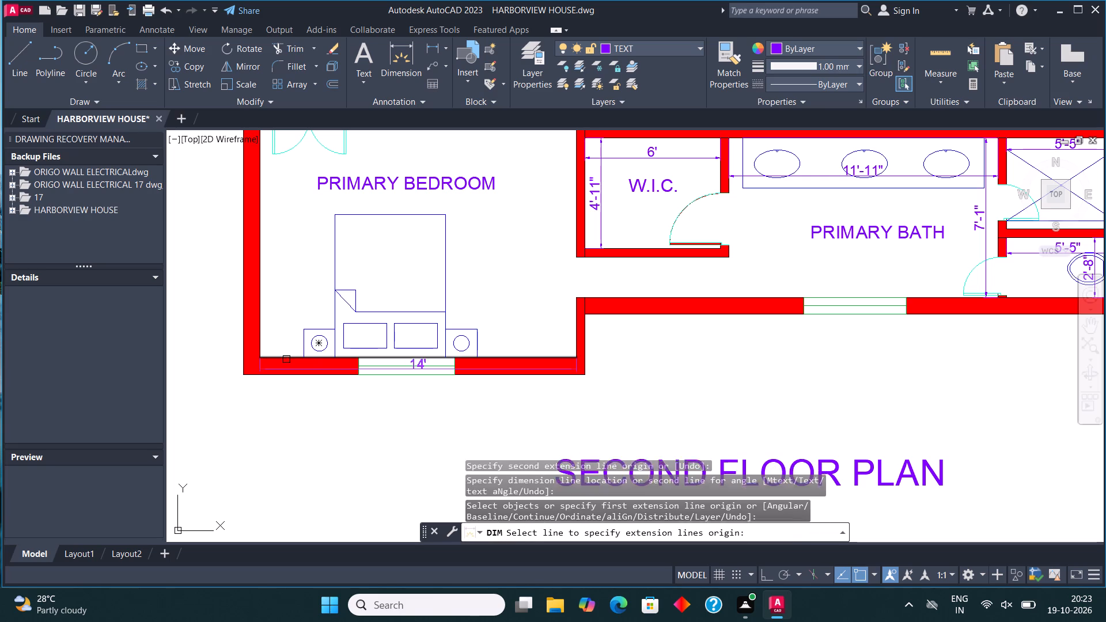
pyautogui.click(286, 358)
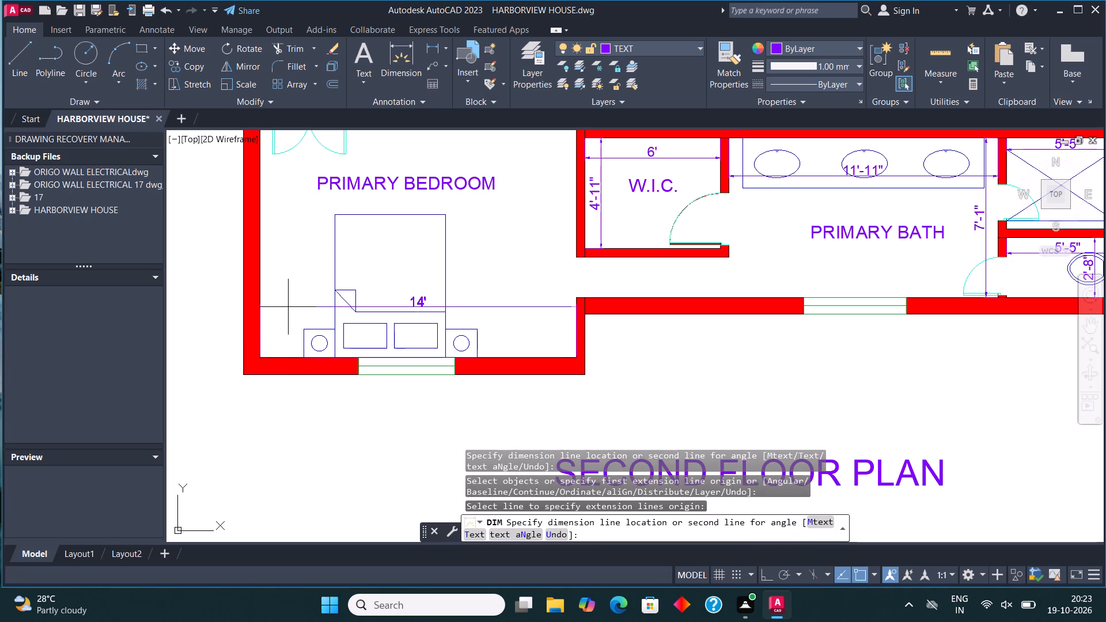
pyautogui.click(288, 319)
# Dimension the PRIMARY BEDROOM's interior depth from the window wall to the closet wall, placed just inside the exterior side wall.
pyautogui.scroll(-1, 294, 342)
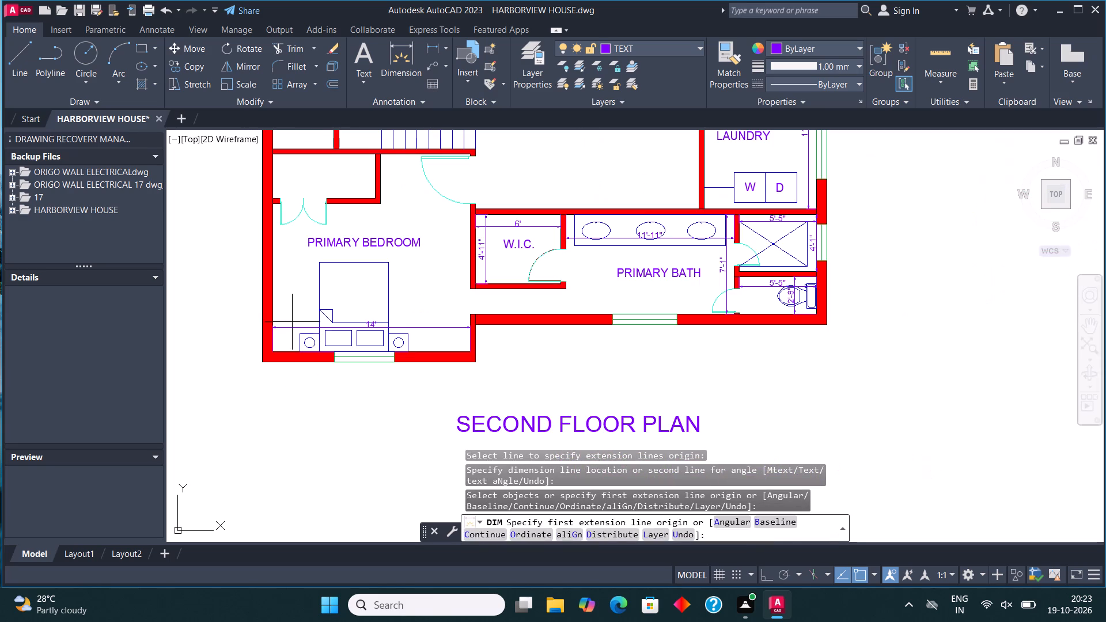
pyautogui.scroll(2, 275, 237)
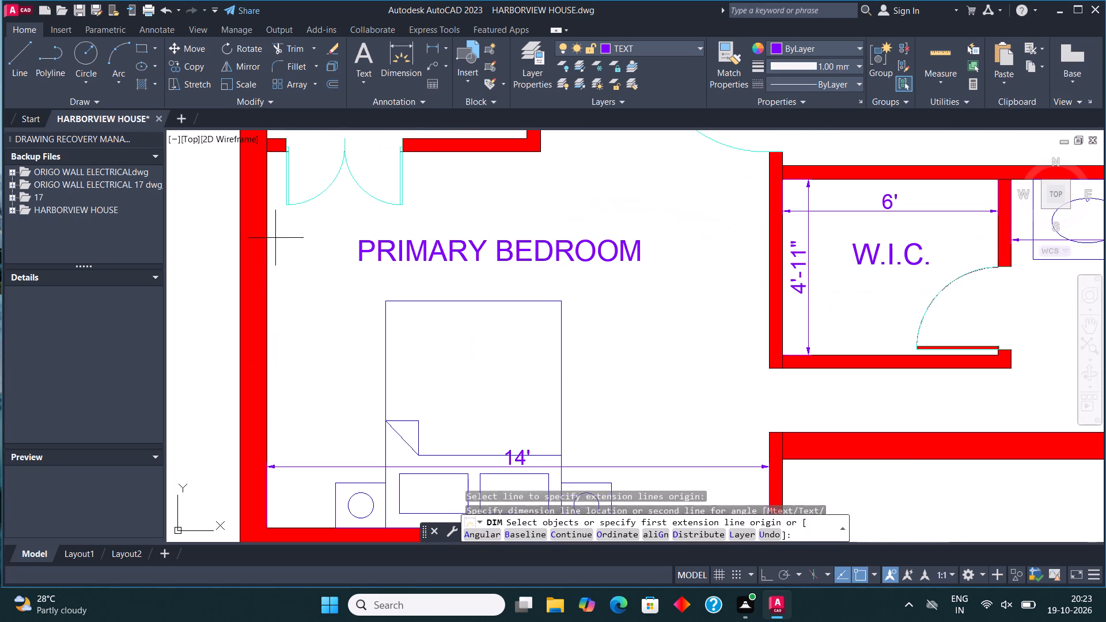
pyautogui.scroll(-1, 276, 416)
pyautogui.scroll(2, 276, 454)
pyautogui.scroll(-1, 273, 487)
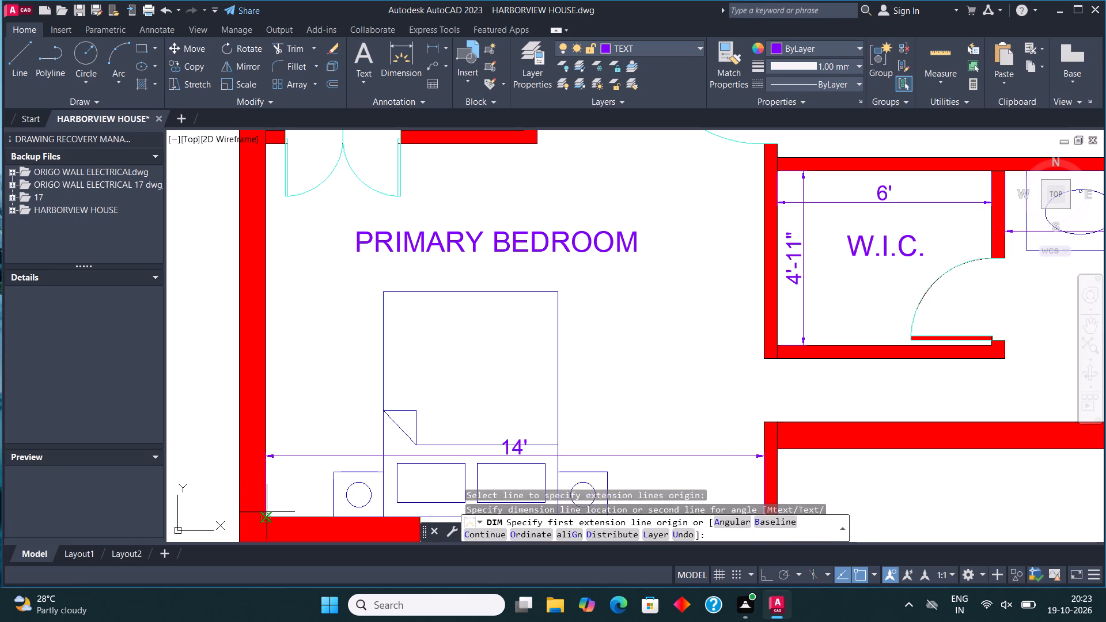
pyautogui.click(267, 515)
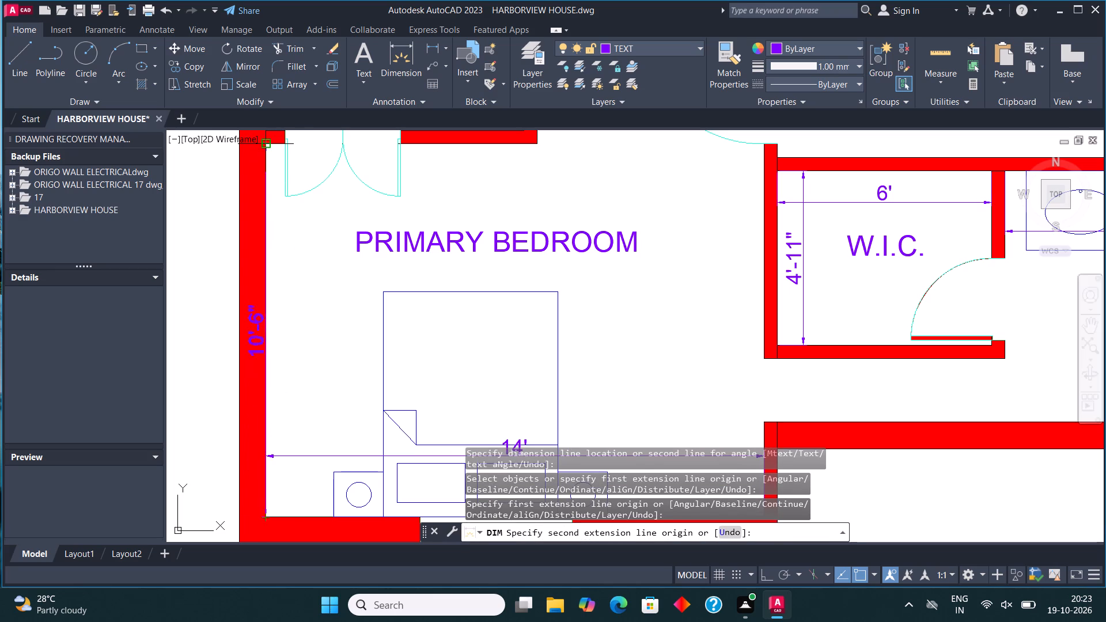
pyautogui.click(265, 146)
pyautogui.click(299, 191)
pyautogui.scroll(-2, 356, 350)
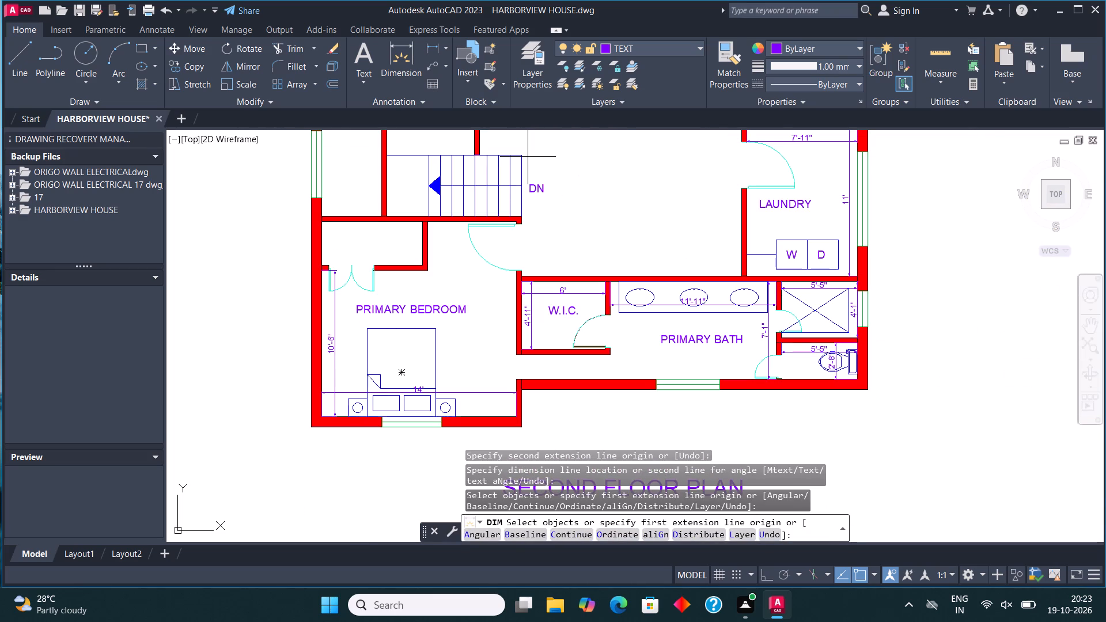
pyautogui.scroll(1, 479, 223)
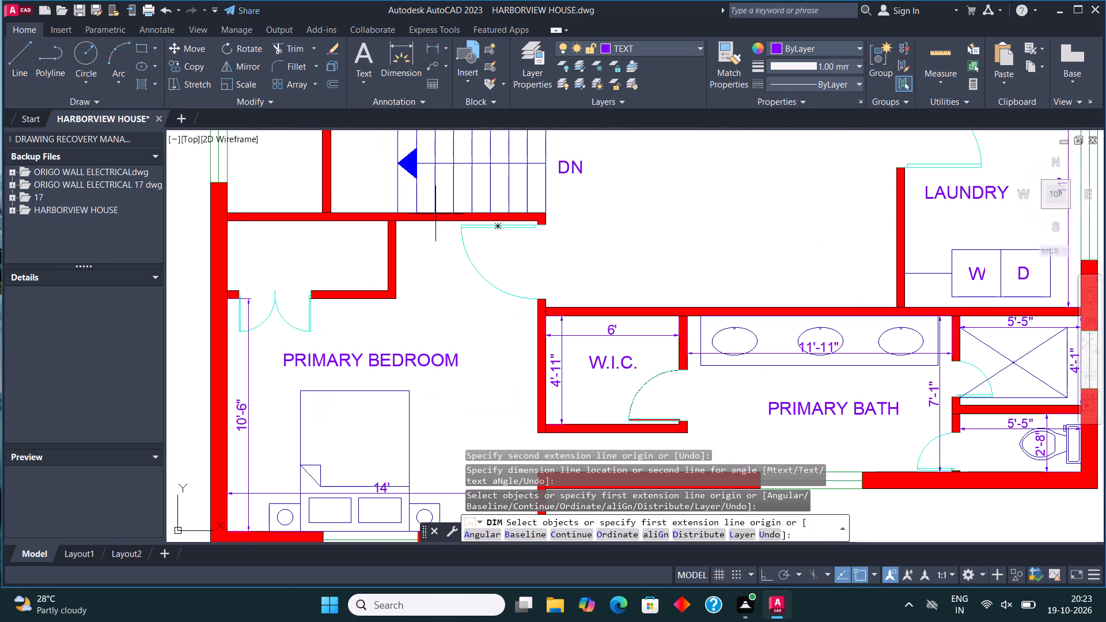
# Dimension the PRIMARY BEDROOM closet's interior width along the wall shared with the stairs, and its interior depth near the closet's side wall.
pyautogui.click(228, 225)
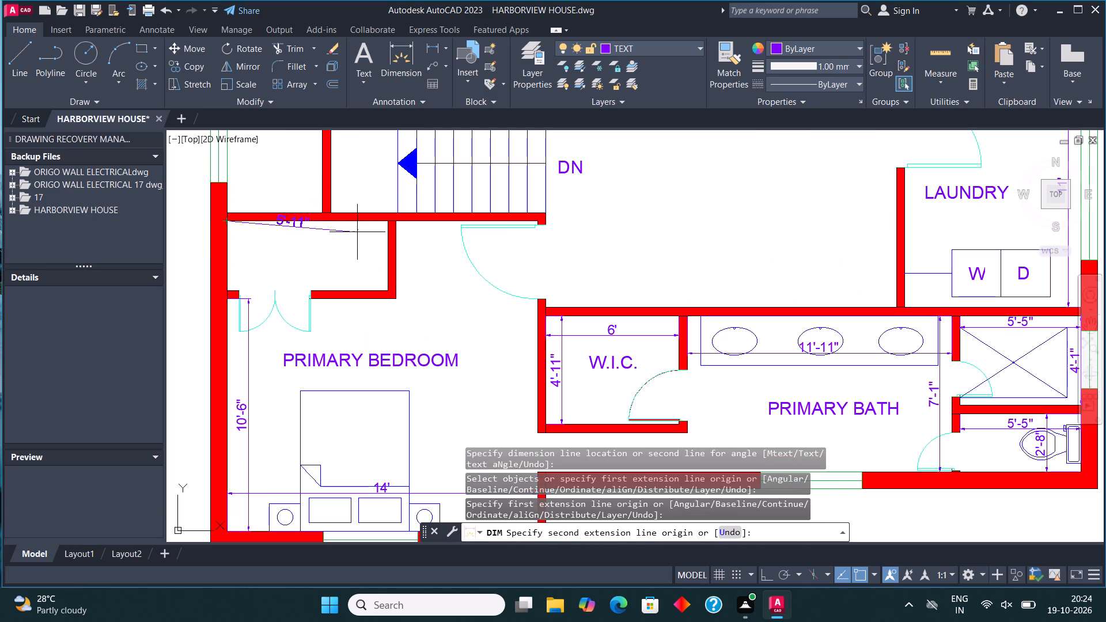
pyautogui.click(391, 219)
pyautogui.click(390, 229)
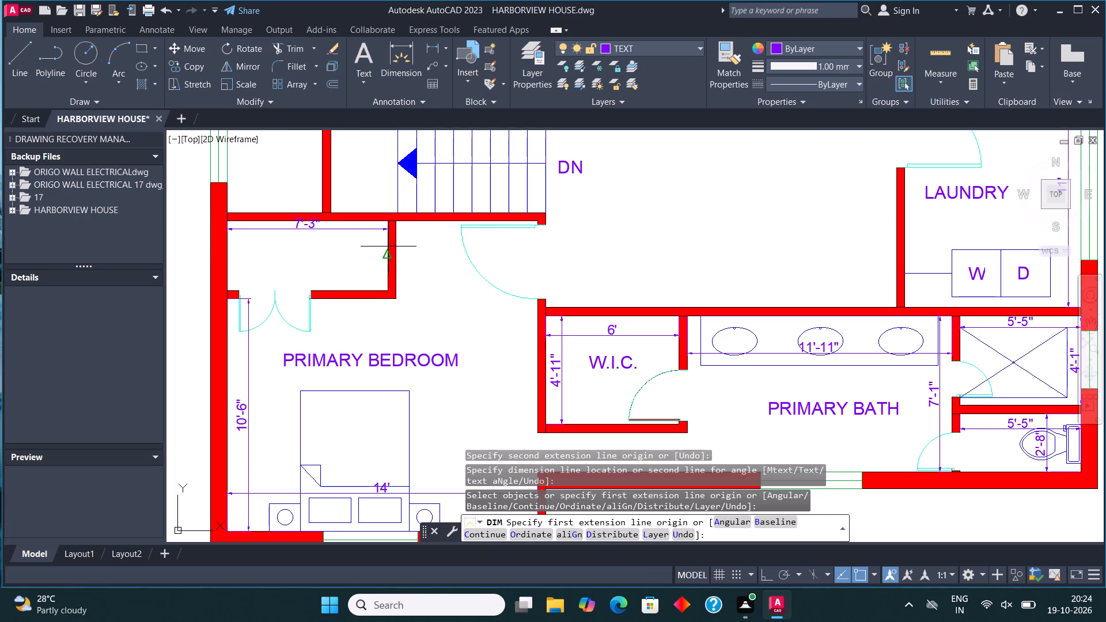
pyautogui.click(387, 291)
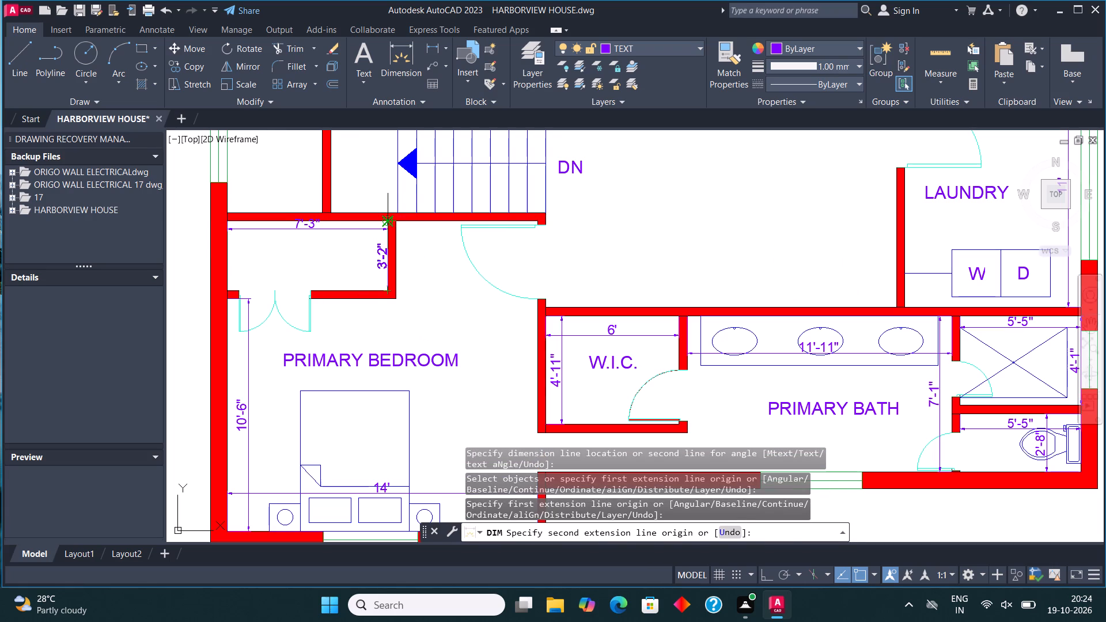
pyautogui.click(387, 220)
pyautogui.click(368, 214)
# Dimension the BEDROOM 3 closet's interior width near its end wall and its interior depth just inside the exterior window wall.
pyautogui.scroll(-3, 390, 325)
pyautogui.scroll(1, 384, 287)
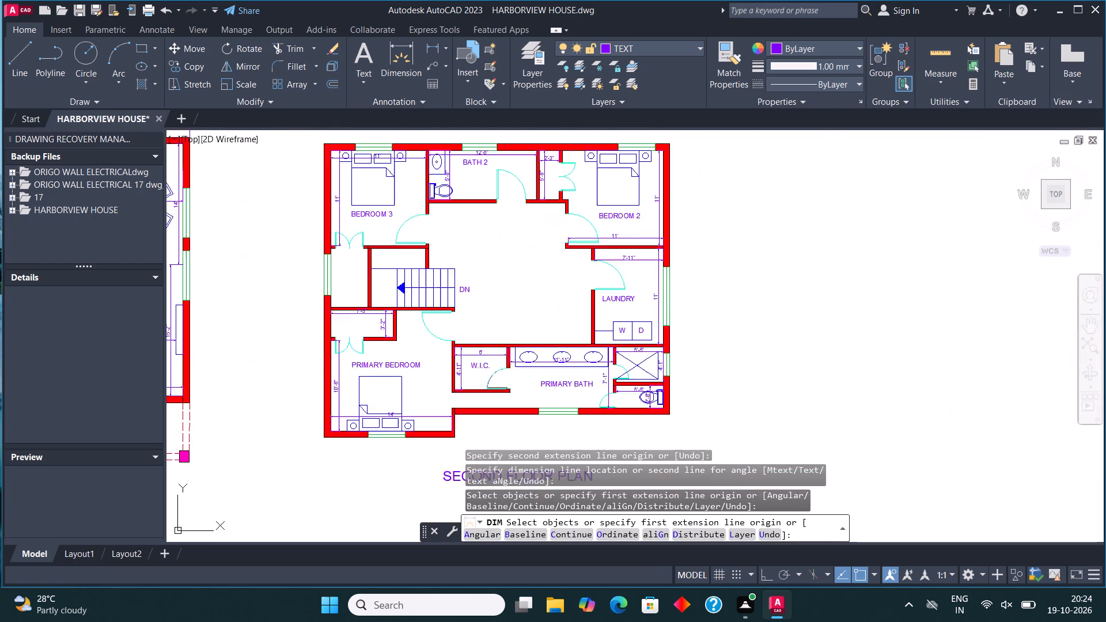
pyautogui.scroll(1, 384, 287)
pyautogui.scroll(2, 308, 302)
pyautogui.click(282, 343)
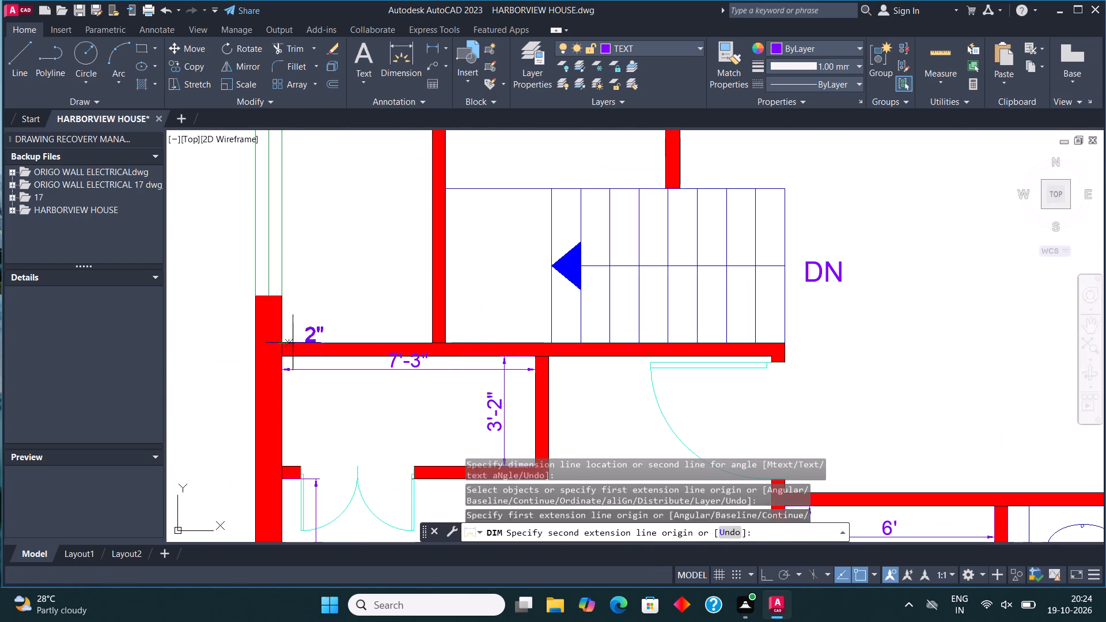
pyautogui.click(434, 339)
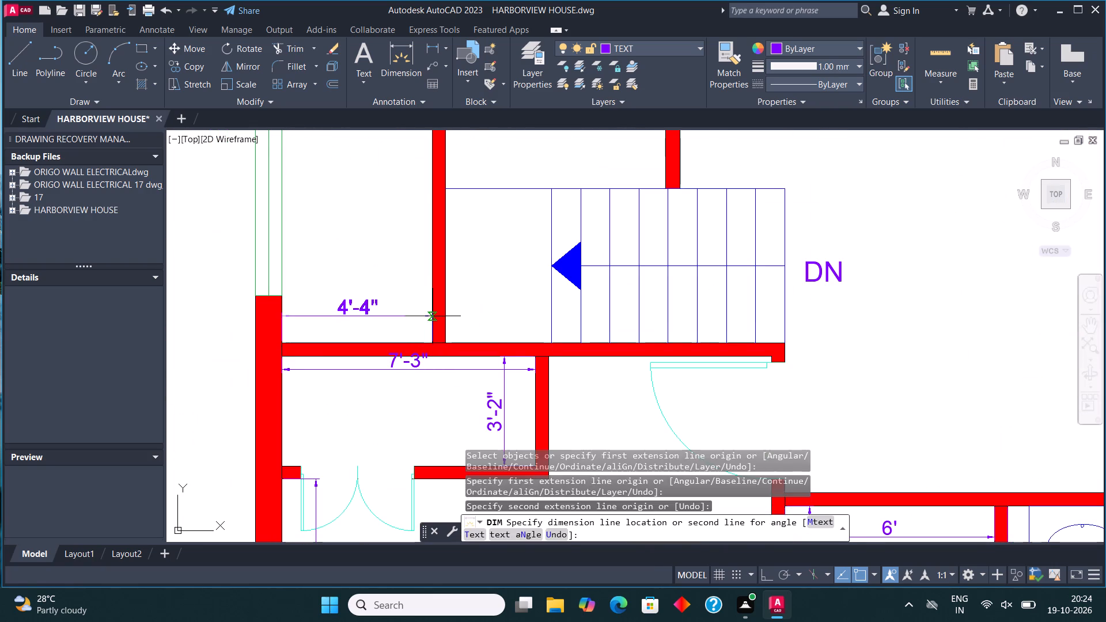
pyautogui.click(433, 316)
pyautogui.click(279, 344)
pyautogui.scroll(-2, 275, 335)
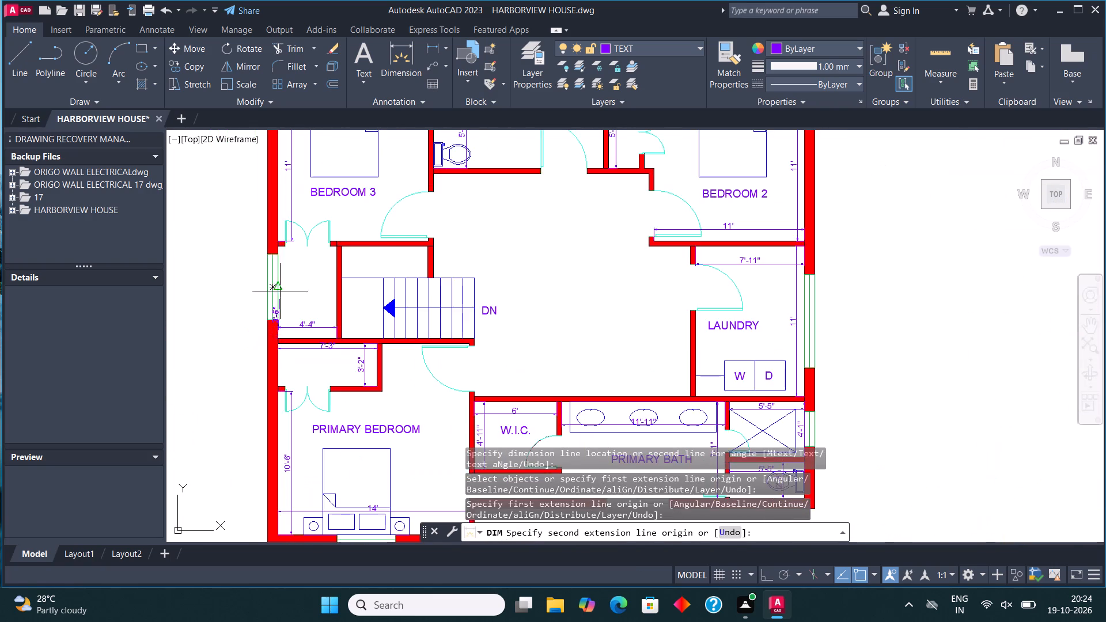
pyautogui.scroll(2, 283, 240)
pyautogui.click(269, 252)
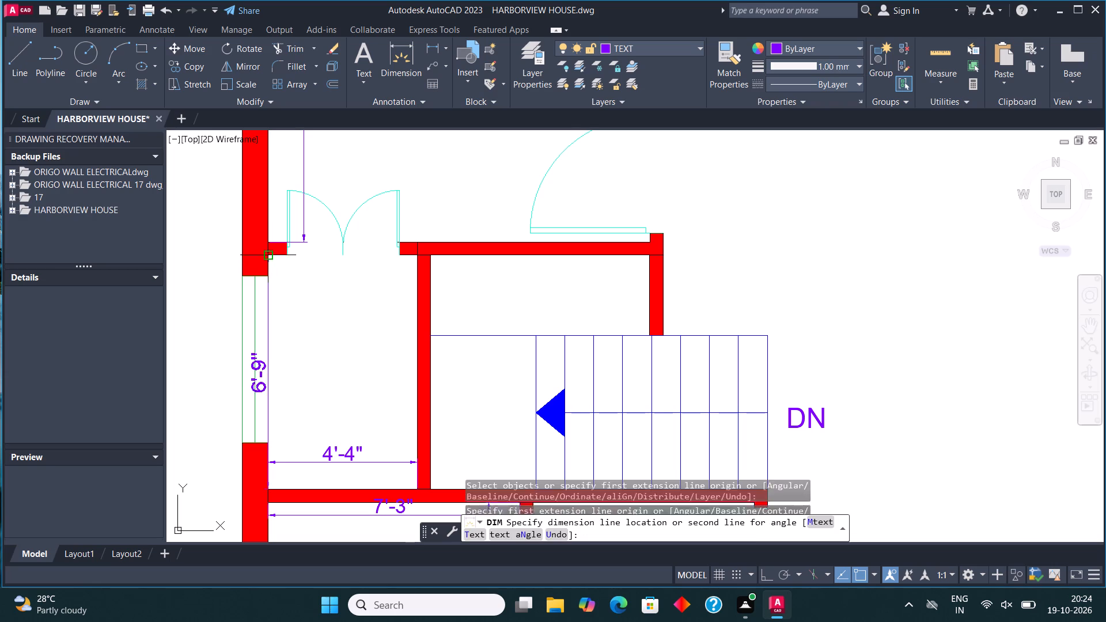
pyautogui.click(286, 274)
# Dimension the stair's full length along the PRIMARY BEDROOM wall and the stairwell's interior depth between its two long walls.
pyautogui.scroll(-1, 347, 252)
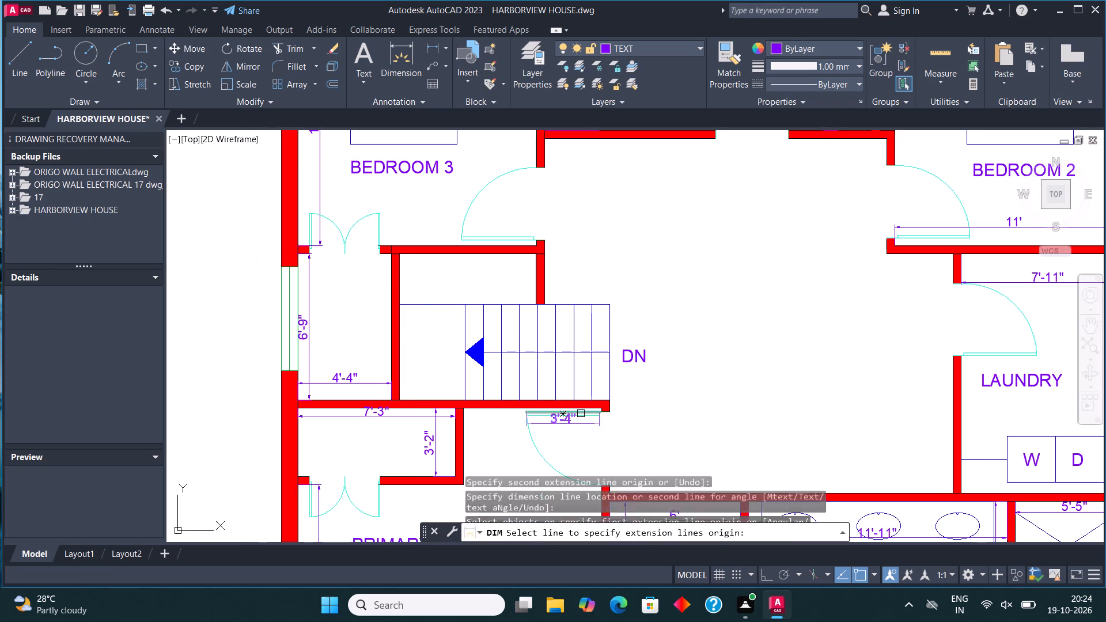
pyautogui.scroll(1, 581, 414)
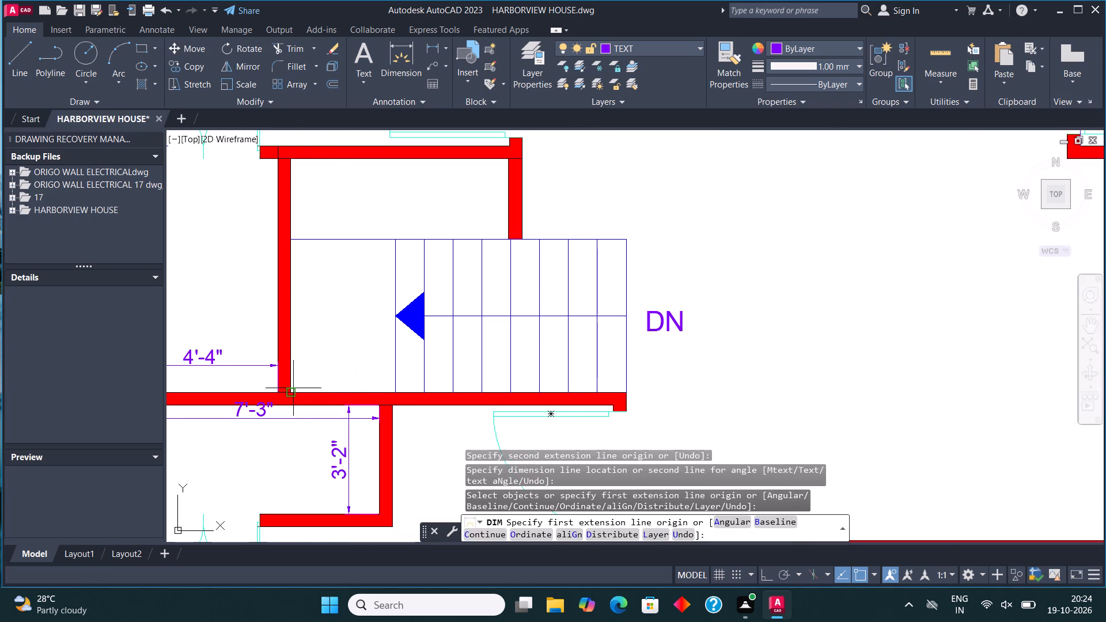
pyautogui.click(291, 392)
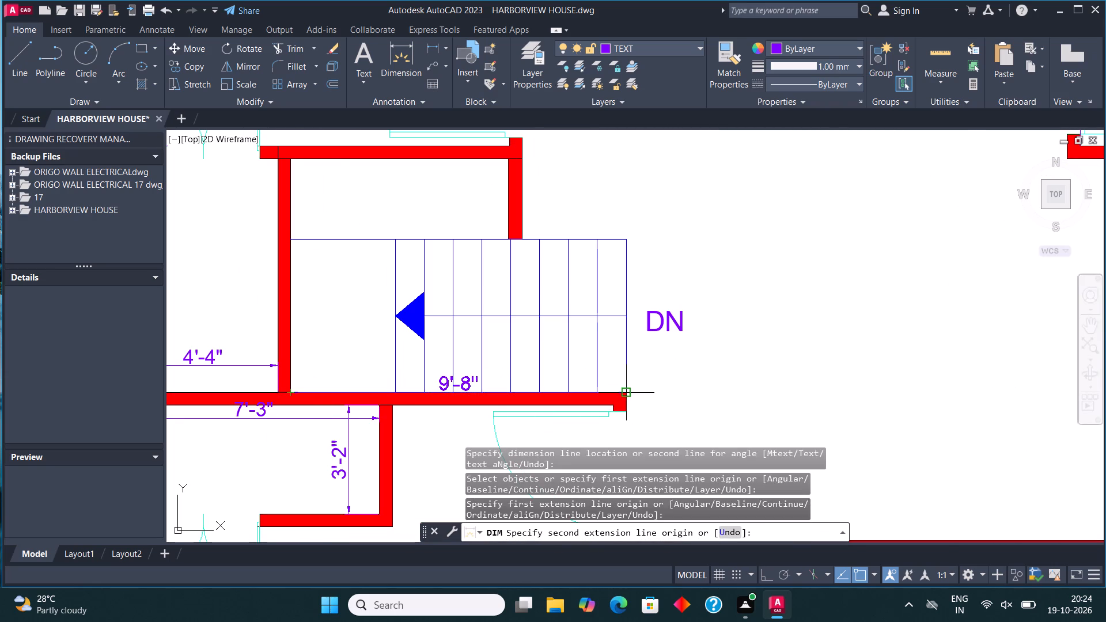
pyautogui.click(626, 393)
pyautogui.click(622, 380)
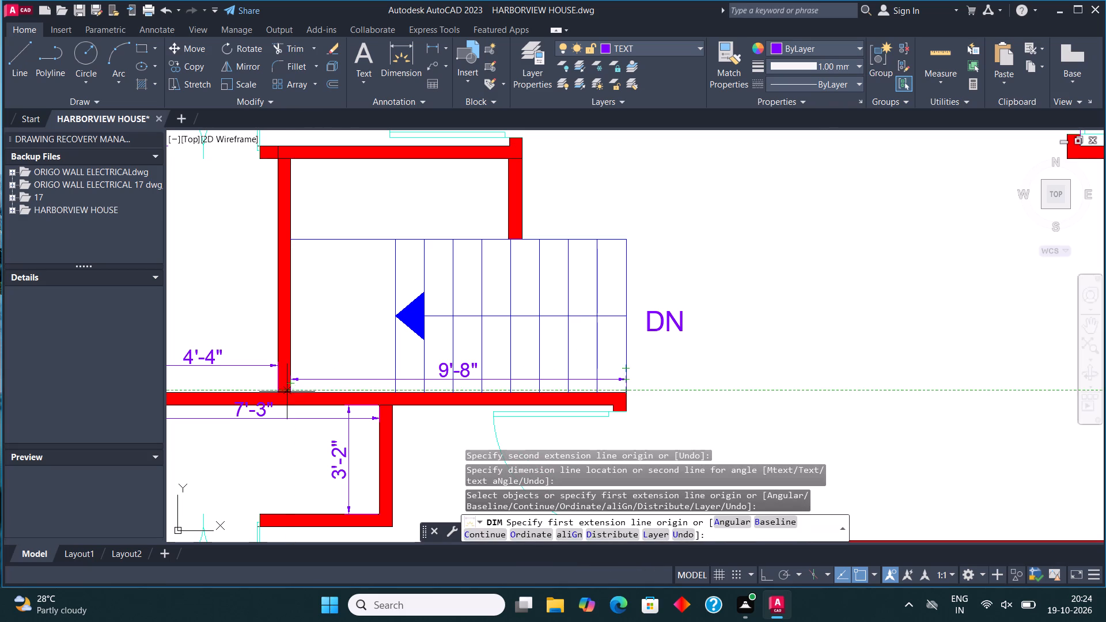
pyautogui.click(289, 395)
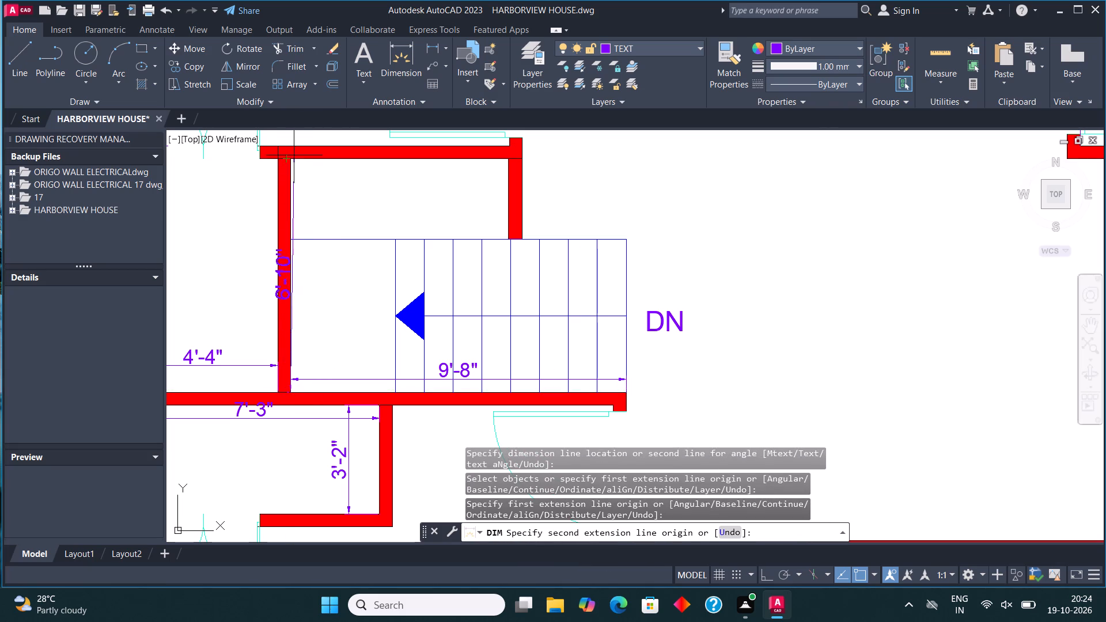
pyautogui.click(290, 158)
pyautogui.click(356, 203)
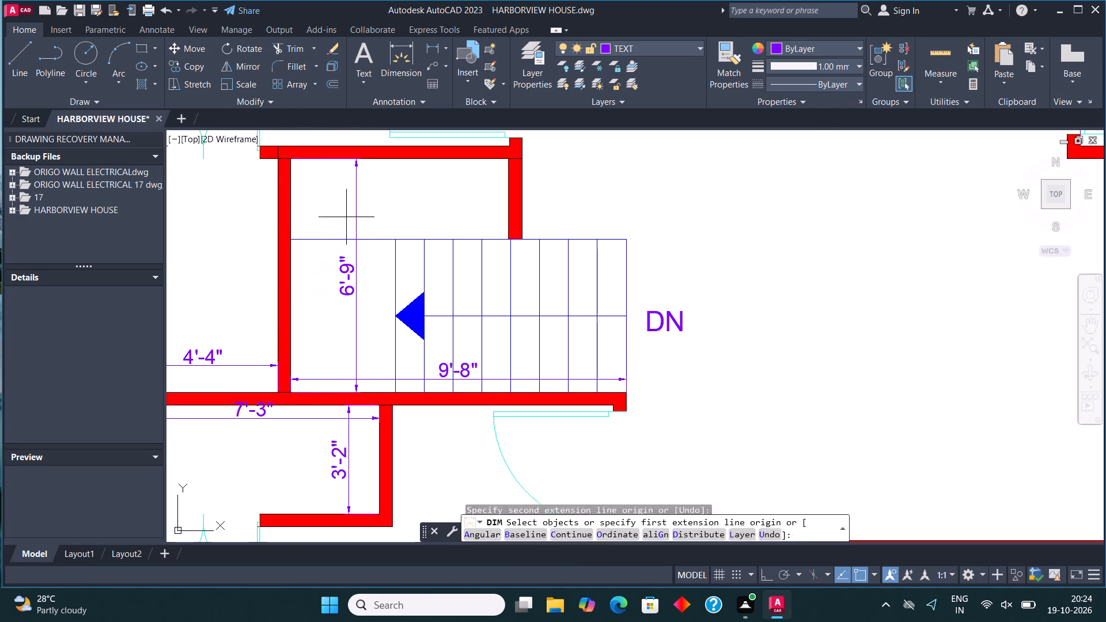
# Dimension the stair flight's width beside the landing wall and the landing's length from that wall to the first tread line.
pyautogui.click(293, 393)
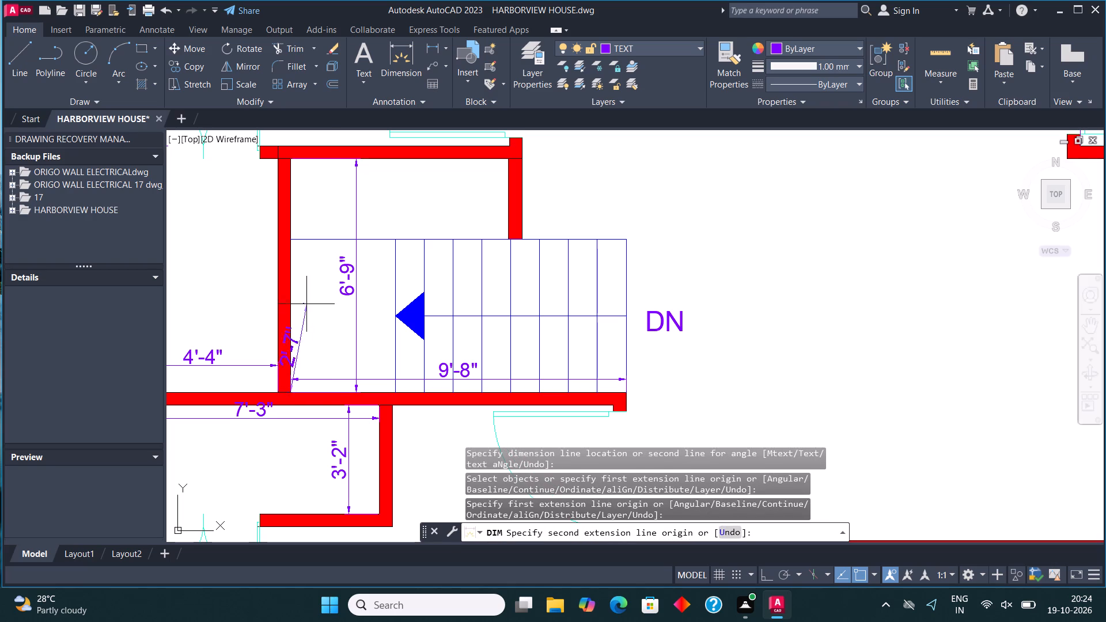
pyautogui.click(290, 238)
pyautogui.click(305, 245)
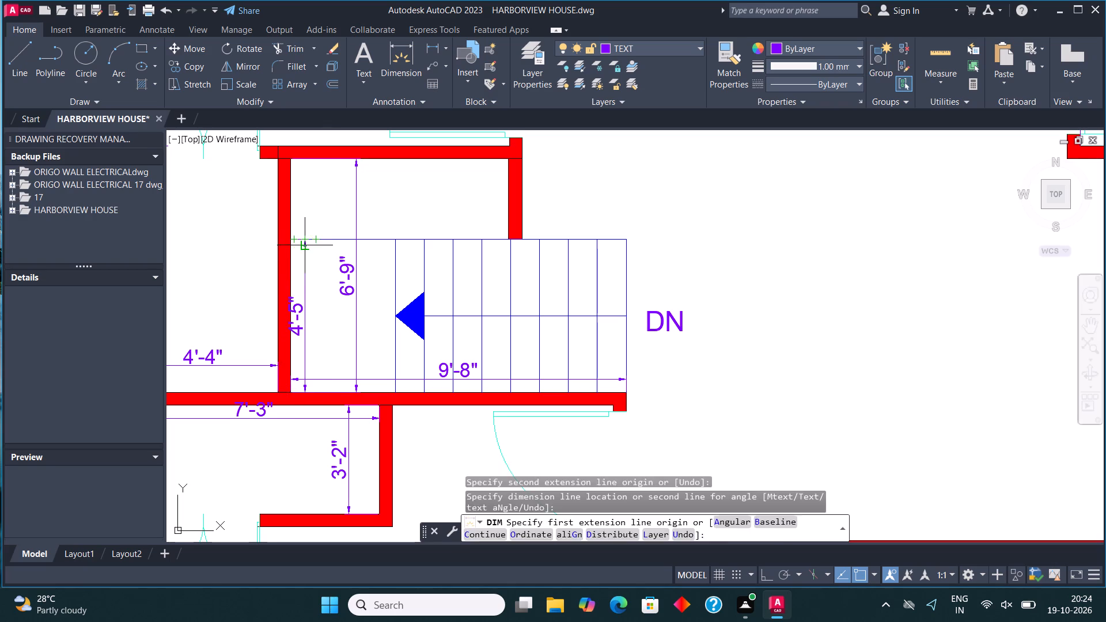
pyautogui.click(287, 396)
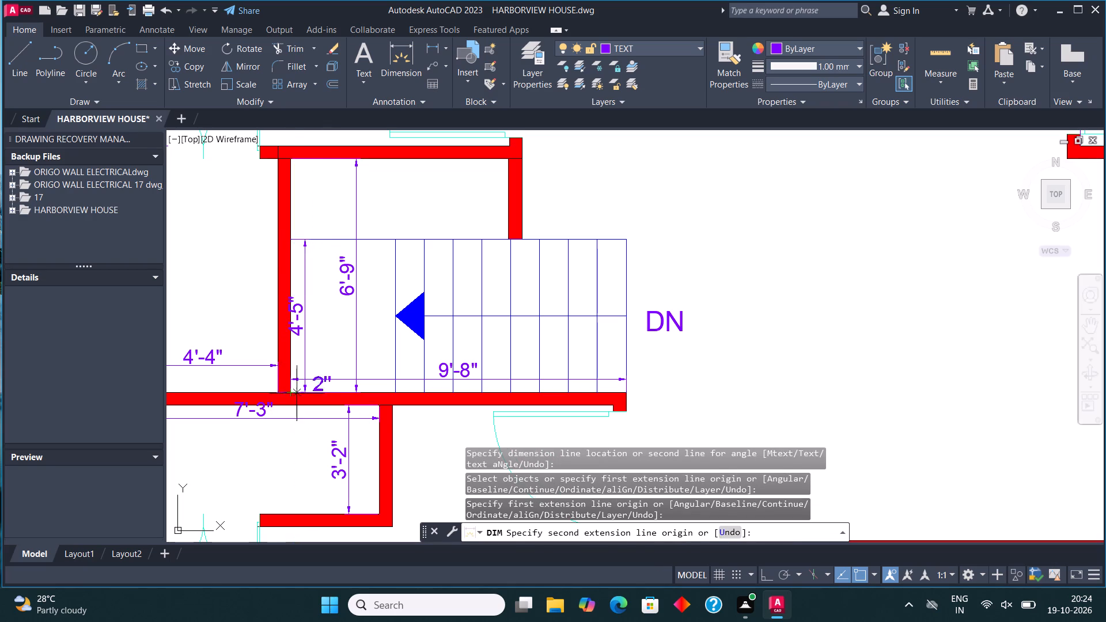
pyautogui.click(395, 395)
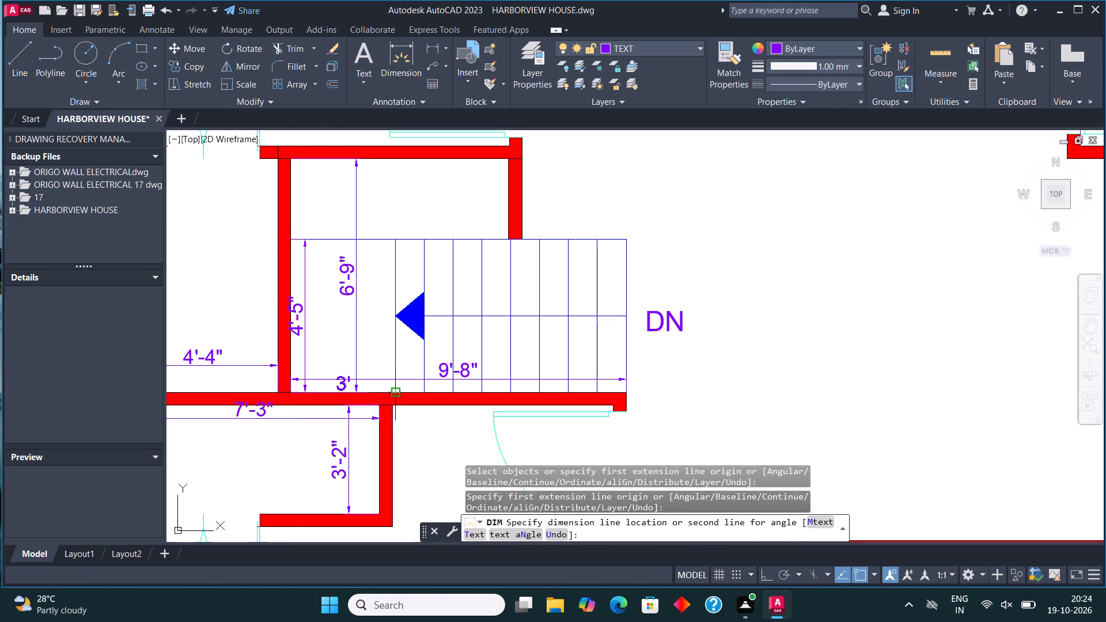
pyautogui.click(393, 370)
# With Ortho on, dimension the central hall's width from the LAUNDRY wall corner to the stairwell wall beside BEDROOM 3's door.
pyautogui.scroll(-2, 387, 385)
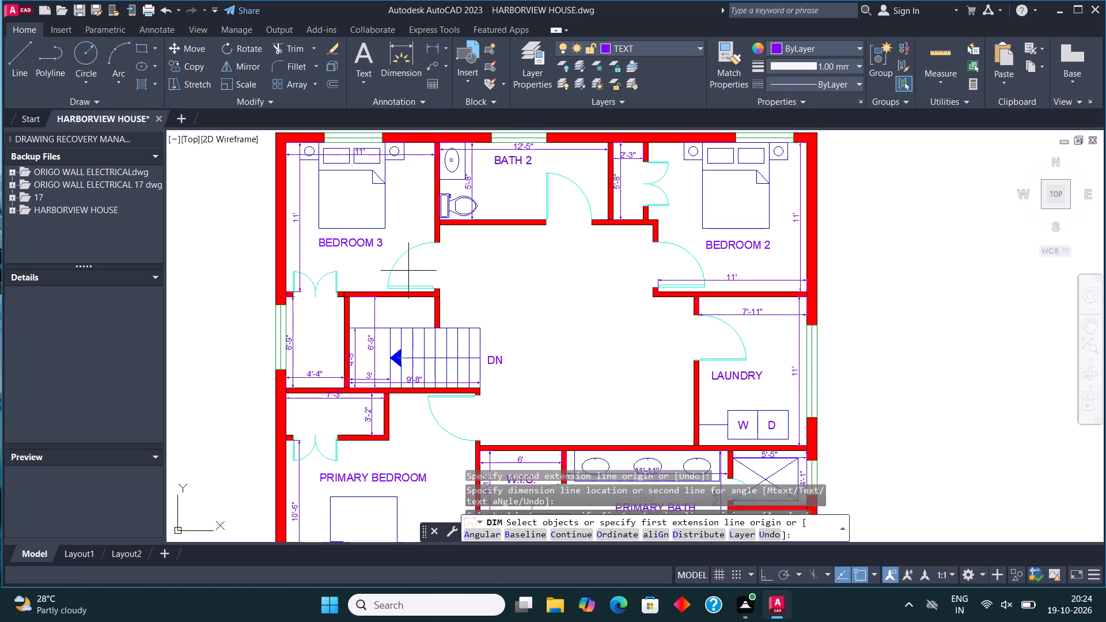
pyautogui.moveTo(408, 268); pyautogui.dragTo(313, 274, button='middle')
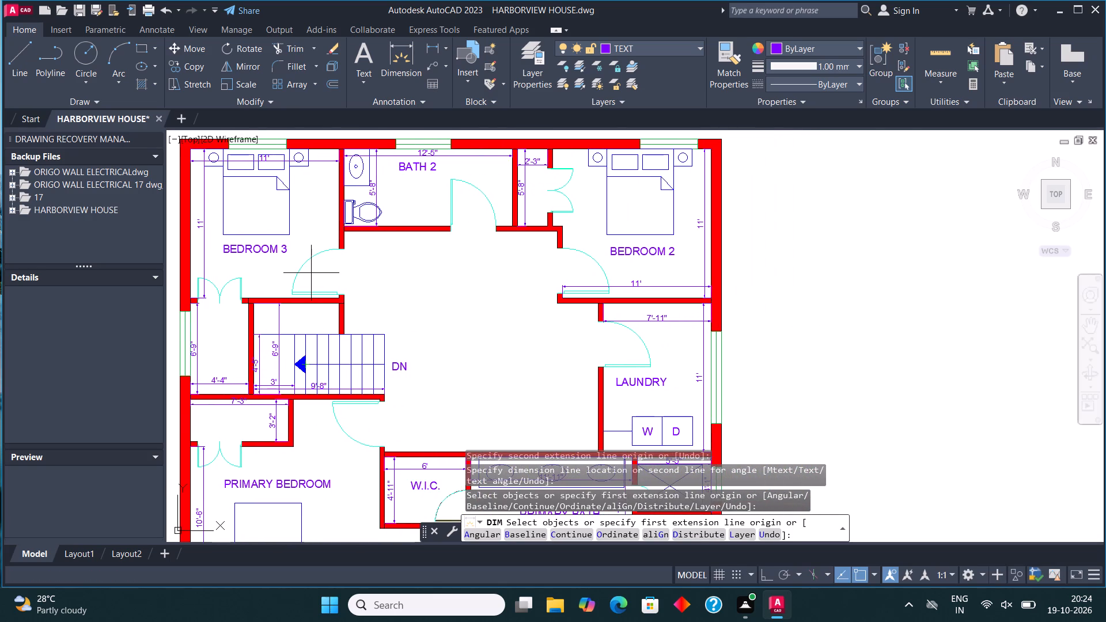
pyautogui.click(346, 328)
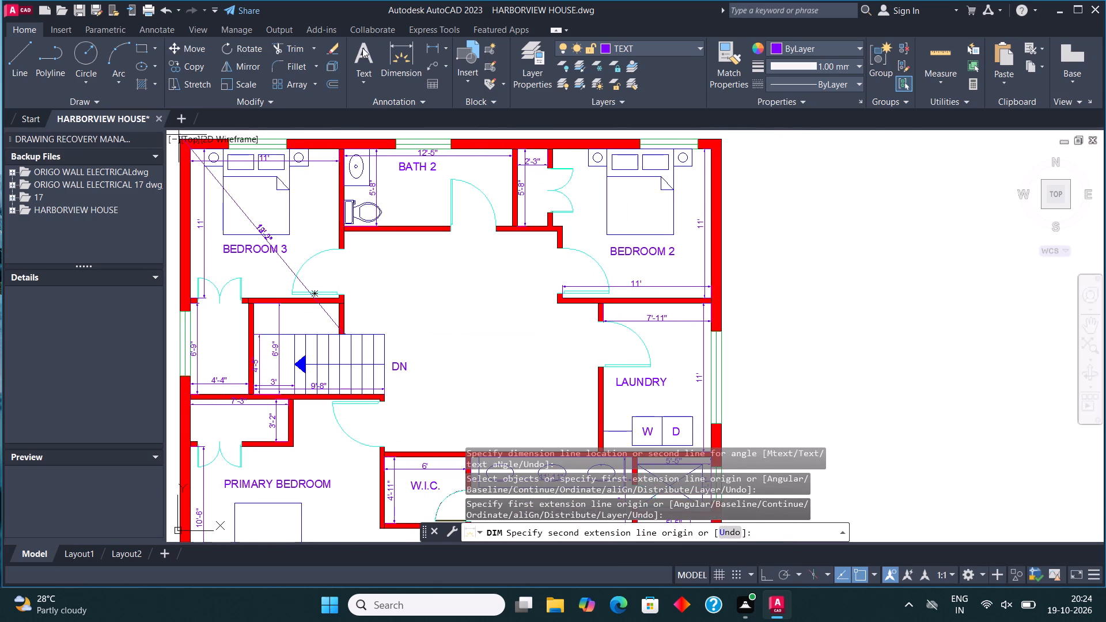
pyautogui.click(406, 59)
pyautogui.scroll(1, 281, 310)
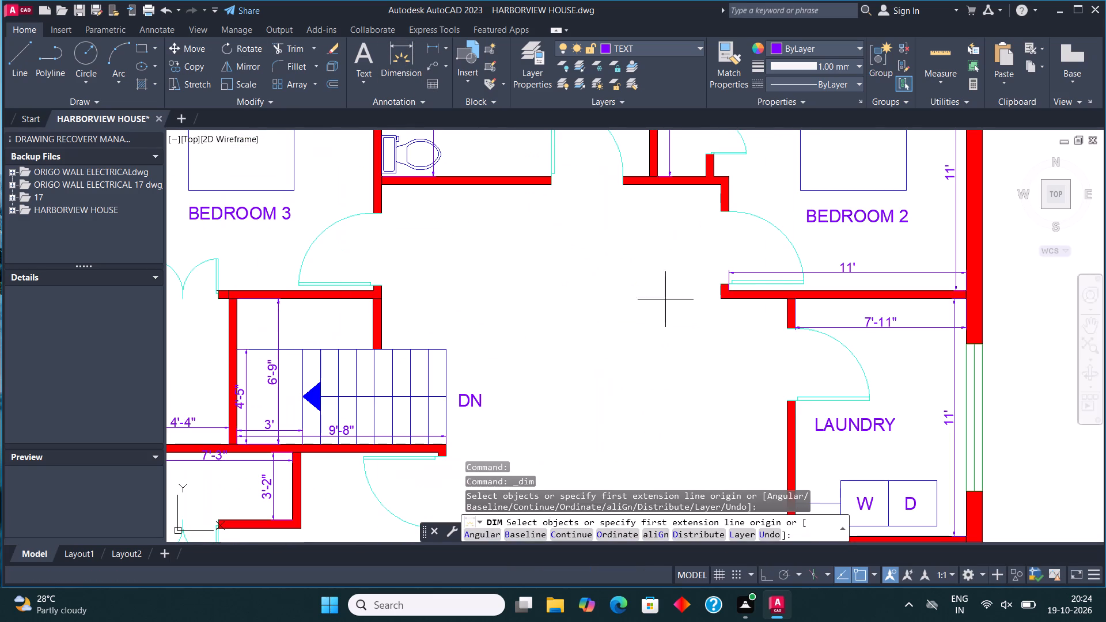
pyautogui.click(787, 299)
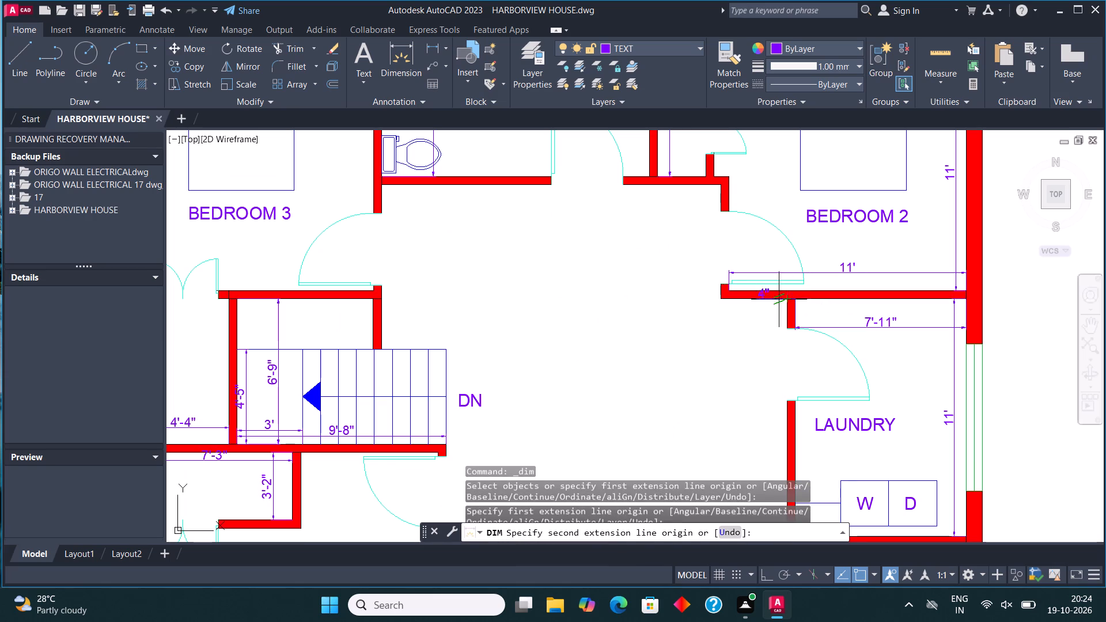
pyautogui.press('F8')
pyautogui.click(383, 301)
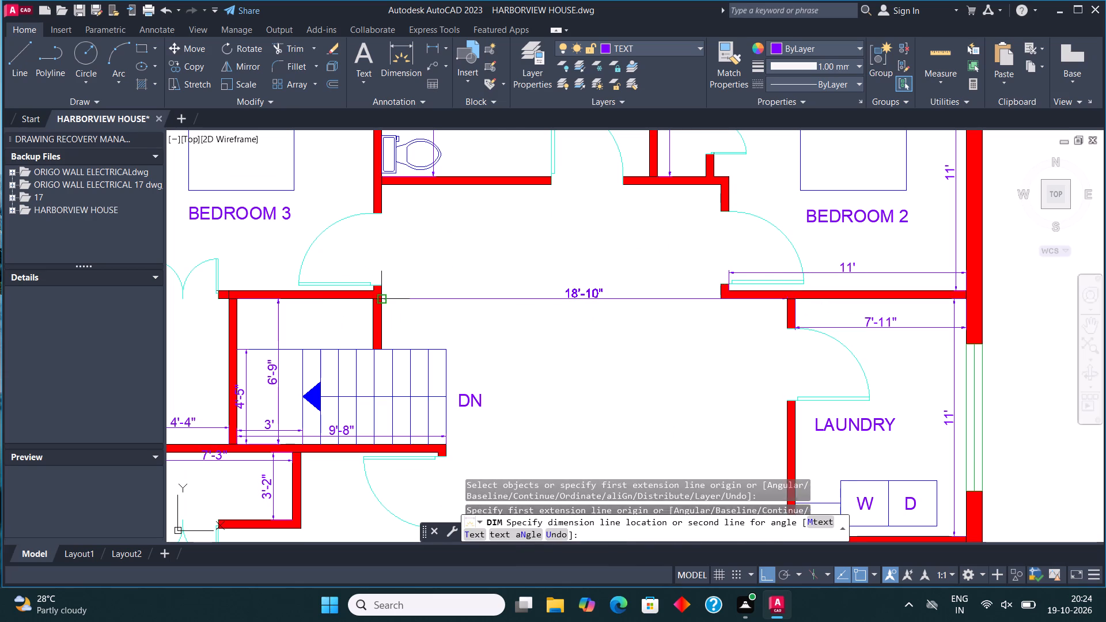
pyautogui.click(389, 316)
# Dimension the central hall's depth from the wall behind BEDROOM 2's closet to the PRIMARY BATH wall, then end the dimension command.
pyautogui.scroll(-2, 401, 286)
pyautogui.scroll(1, 505, 348)
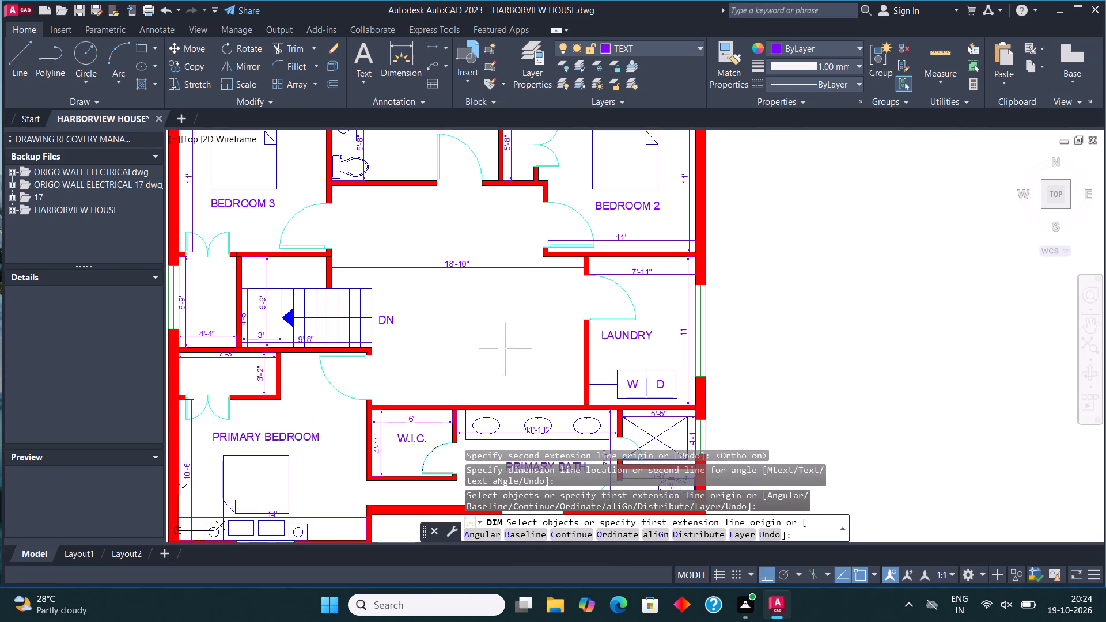
pyautogui.click(540, 187)
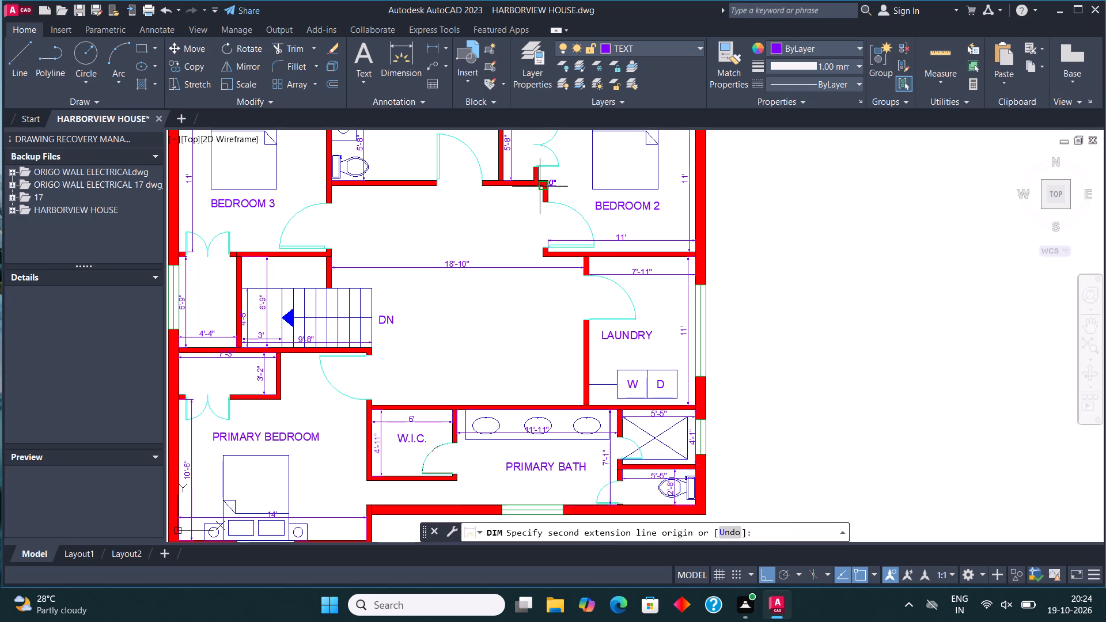
pyautogui.click(541, 408)
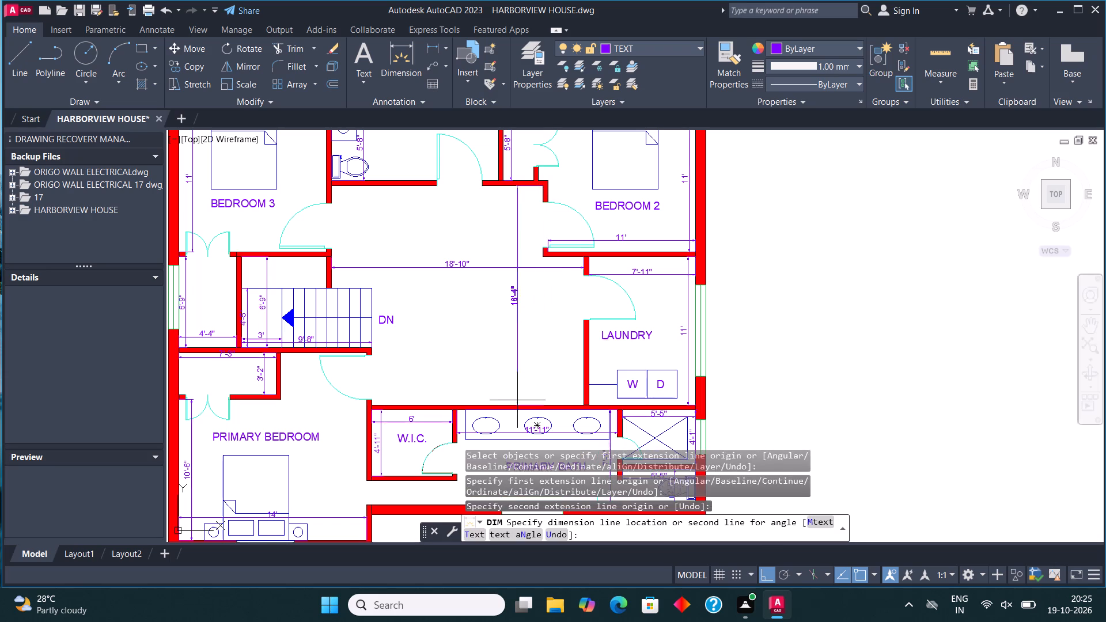
pyautogui.click(508, 397)
pyautogui.scroll(-1, 547, 355)
pyautogui.press('Escape')
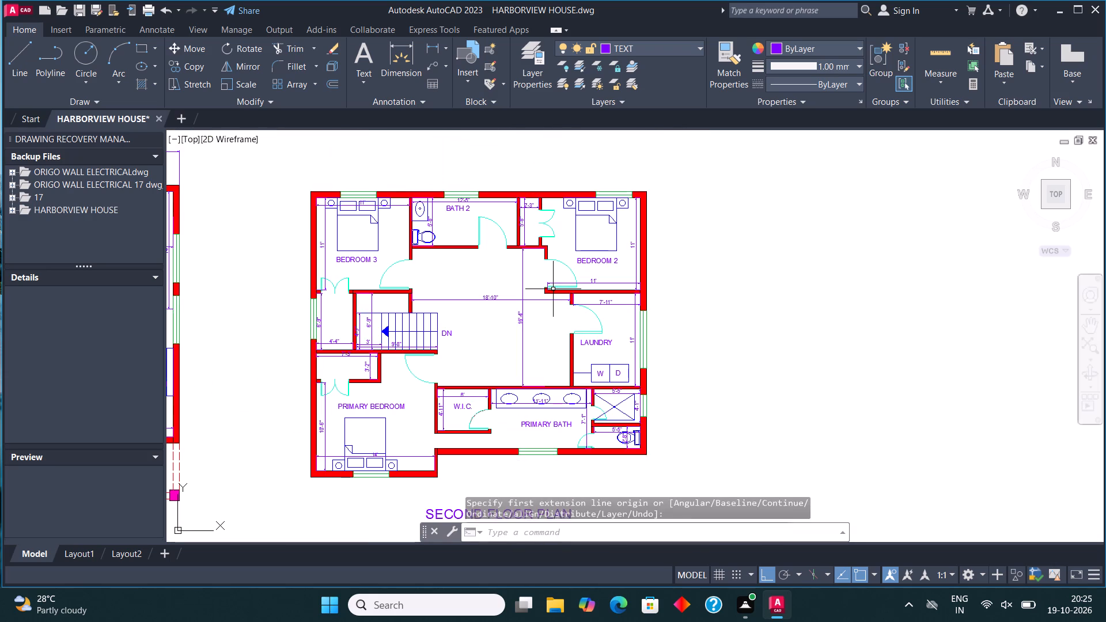
# Copy the dryer's D label horizontally about 8'-4" from the LAUNDRY to the empty area beyond the exterior wall.
pyautogui.scroll(-3, 600, 270)
pyautogui.scroll(3, 482, 246)
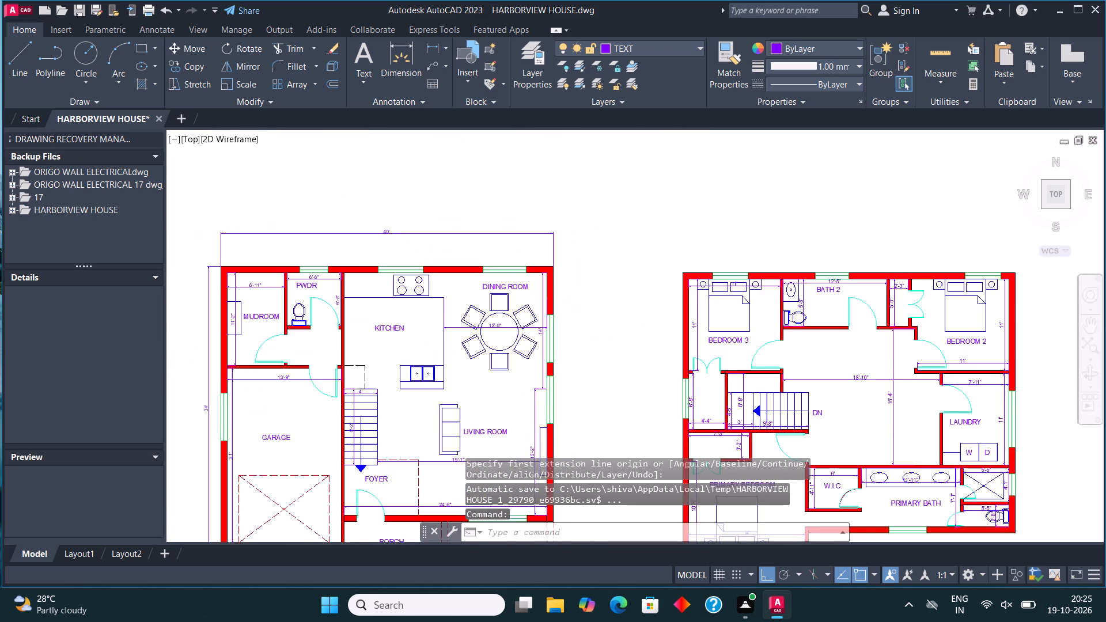
pyautogui.scroll(1, 482, 246)
pyautogui.moveTo(550, 393); pyautogui.dragTo(555, 191, button='middle')
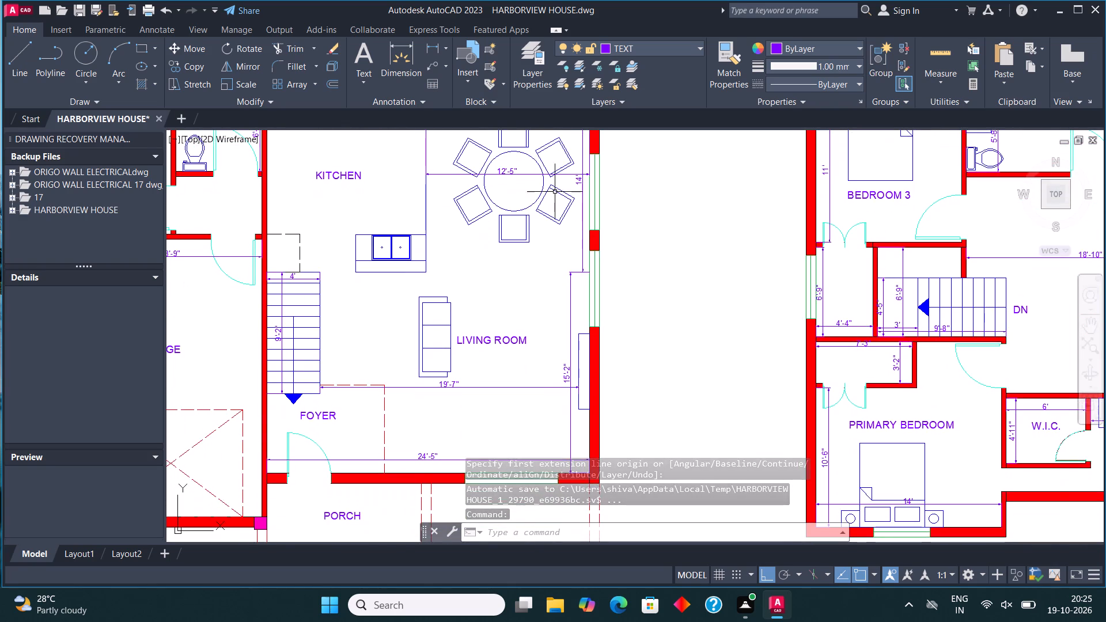
pyautogui.scroll(-2, 500, 353)
pyautogui.scroll(-1, 427, 362)
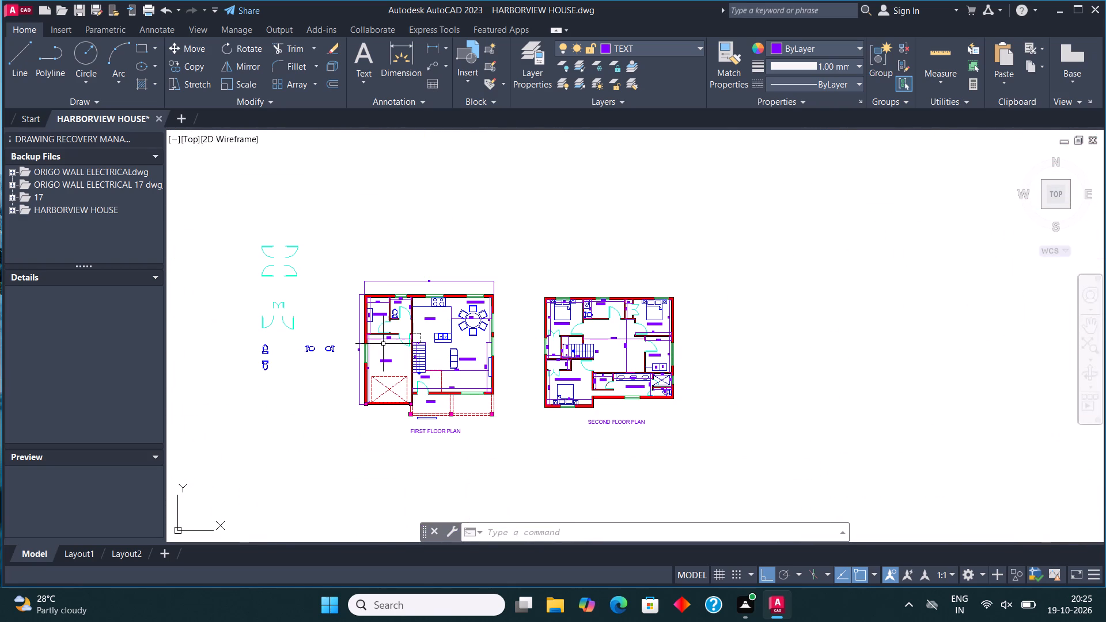
pyautogui.scroll(3, 683, 373)
pyautogui.scroll(3, 624, 356)
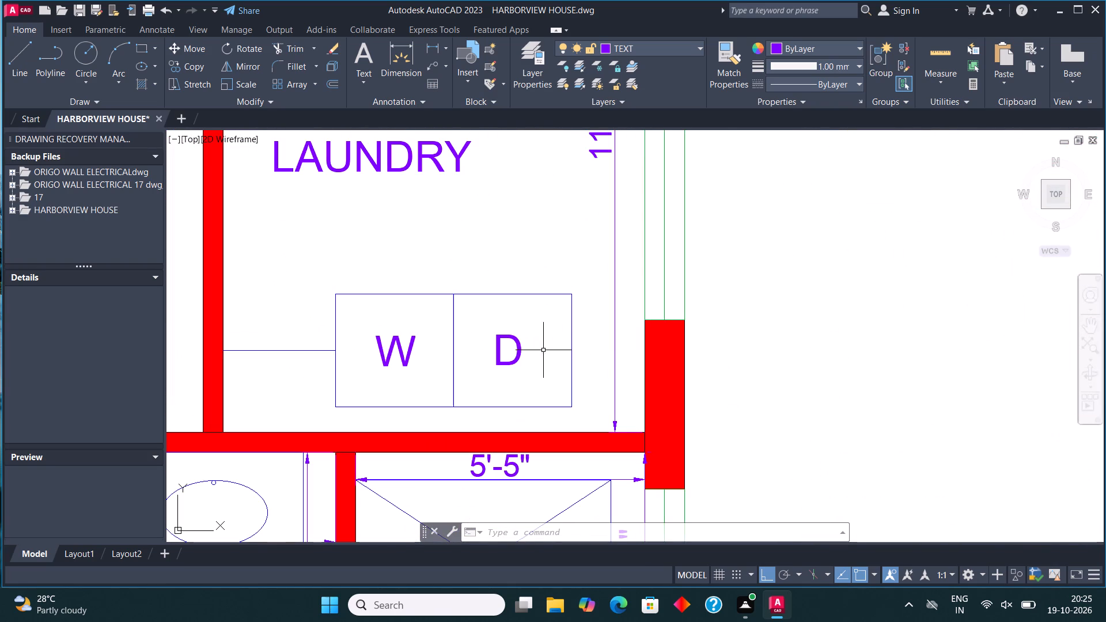
pyautogui.click(516, 343)
pyautogui.click(196, 63)
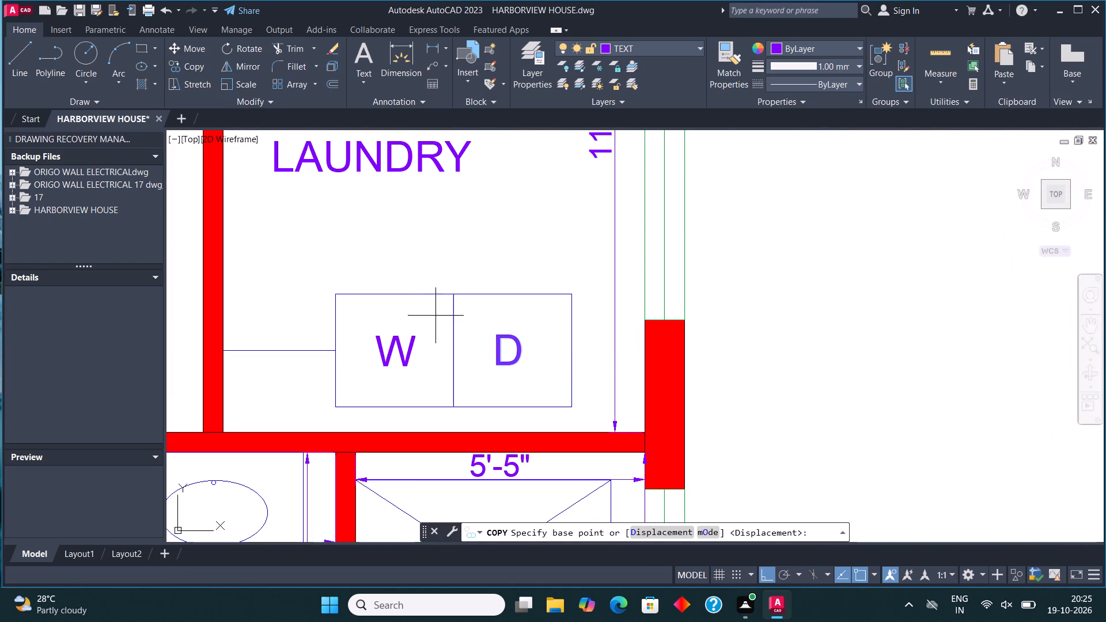
pyautogui.click(525, 356)
pyautogui.scroll(-3, 307, 365)
pyautogui.scroll(2, 478, 359)
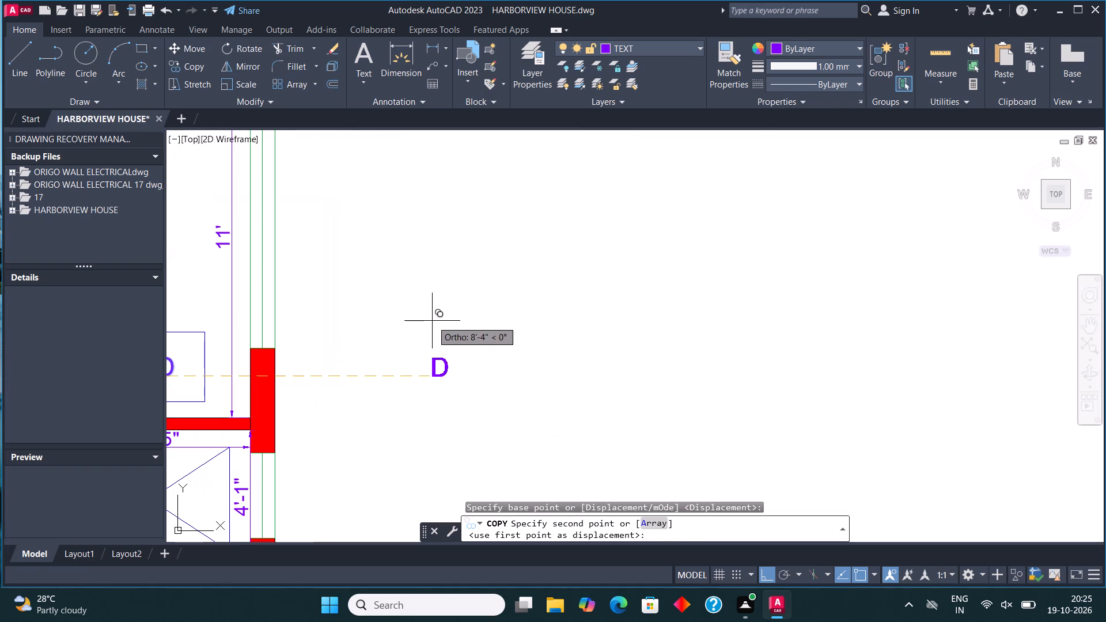
pyautogui.click(432, 321)
pyautogui.press('Escape')
# Copy the loose D label outside the exterior wall twice, once horizontally beside it and once vertically below it.
pyautogui.click(435, 365)
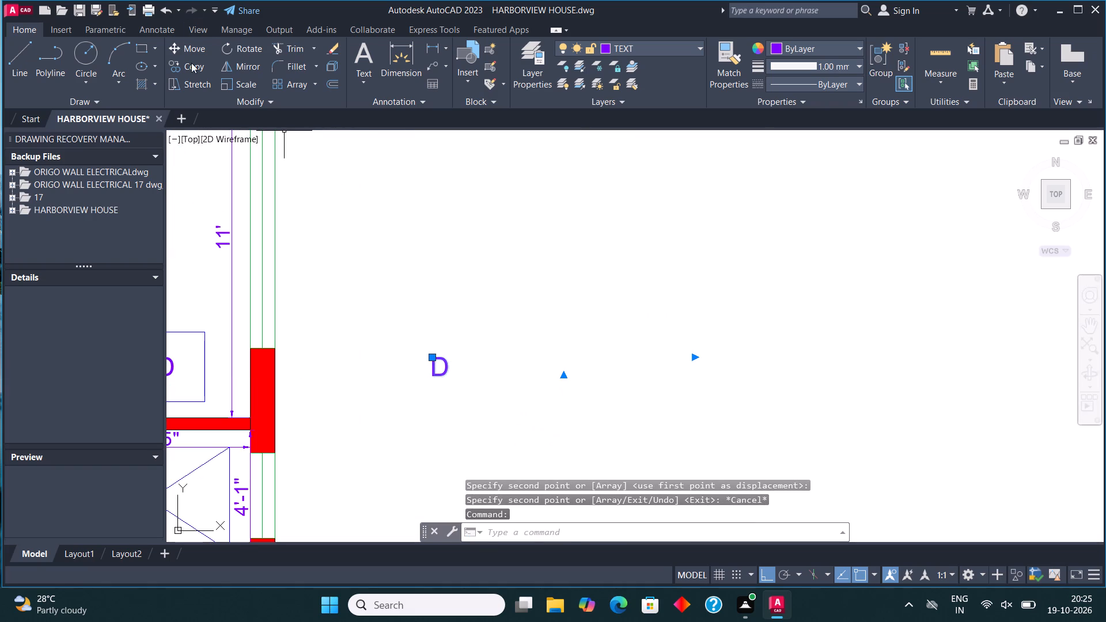
pyautogui.click(191, 63)
pyautogui.click(439, 386)
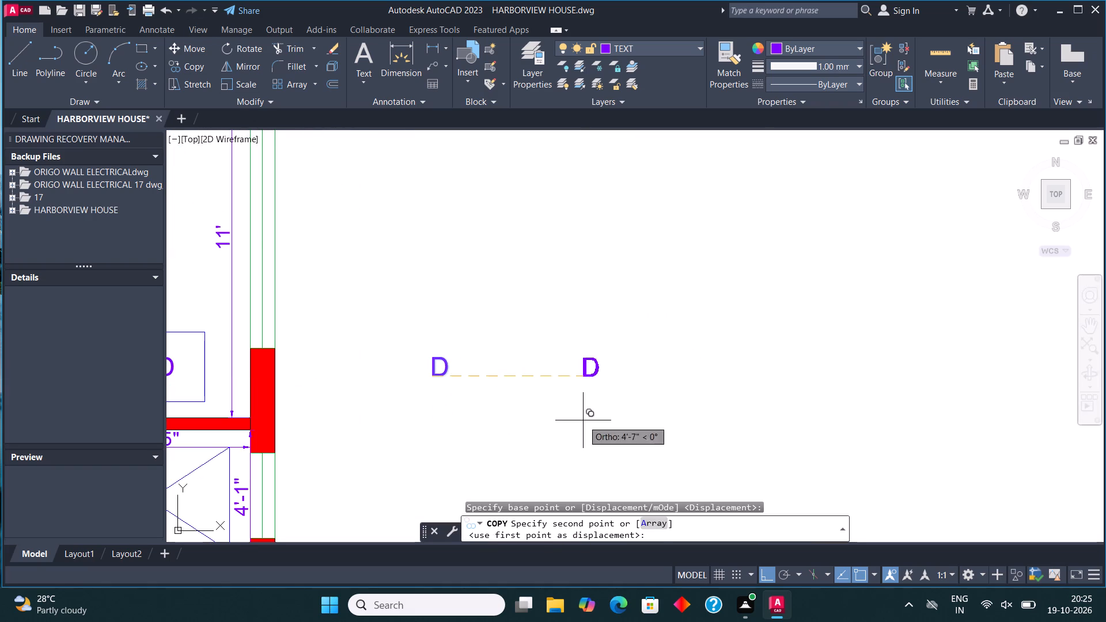
pyautogui.click(535, 411)
pyautogui.click(471, 466)
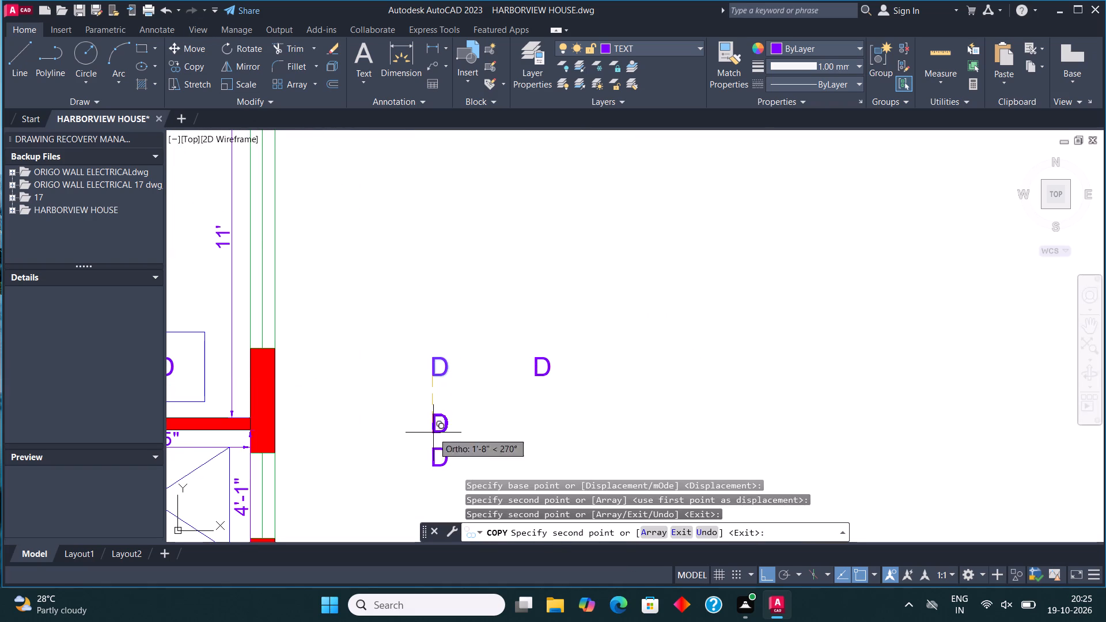
pyautogui.press('Escape')
# Change the text of the lower D copy outside the exterior wall to V.
pyautogui.click(438, 453)
pyautogui.click(434, 442)
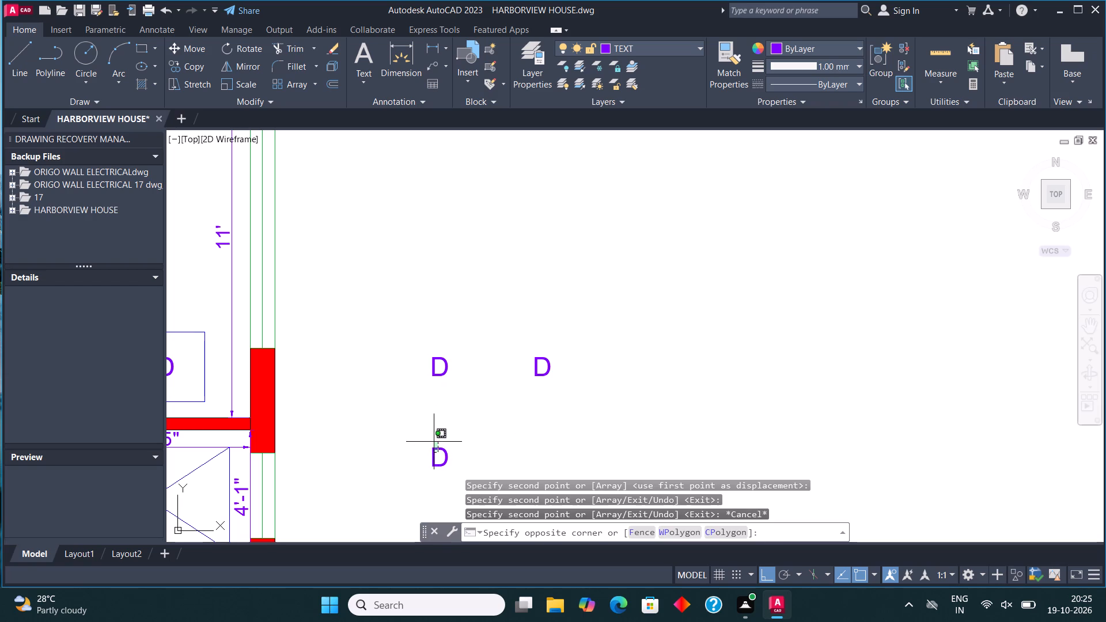
pyautogui.rightClick(443, 462)
pyautogui.click(527, 105)
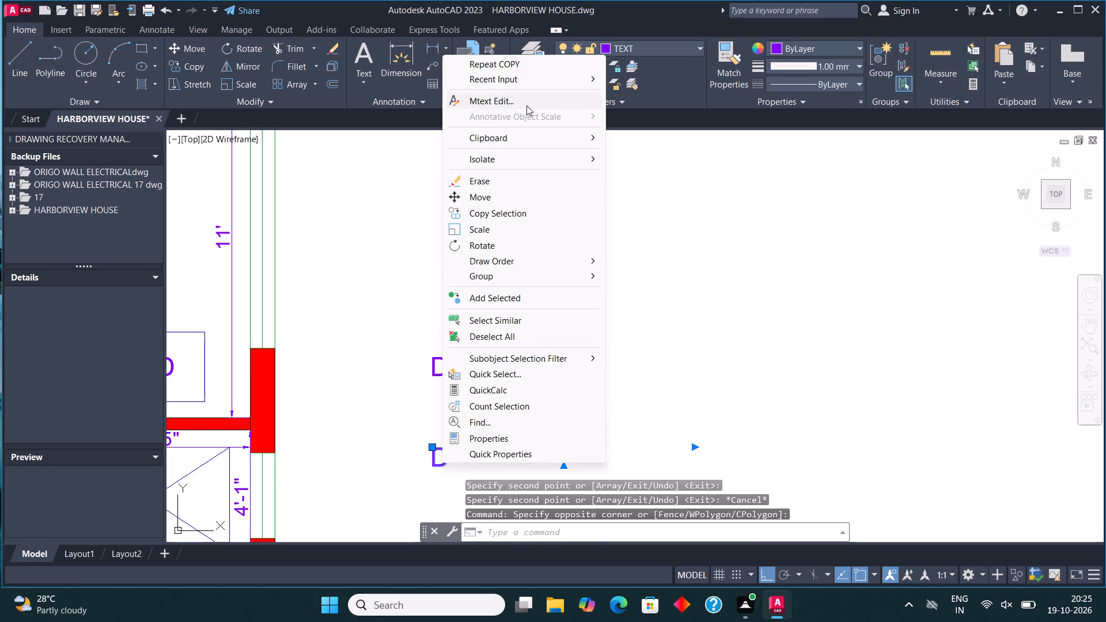
pyautogui.click(491, 465)
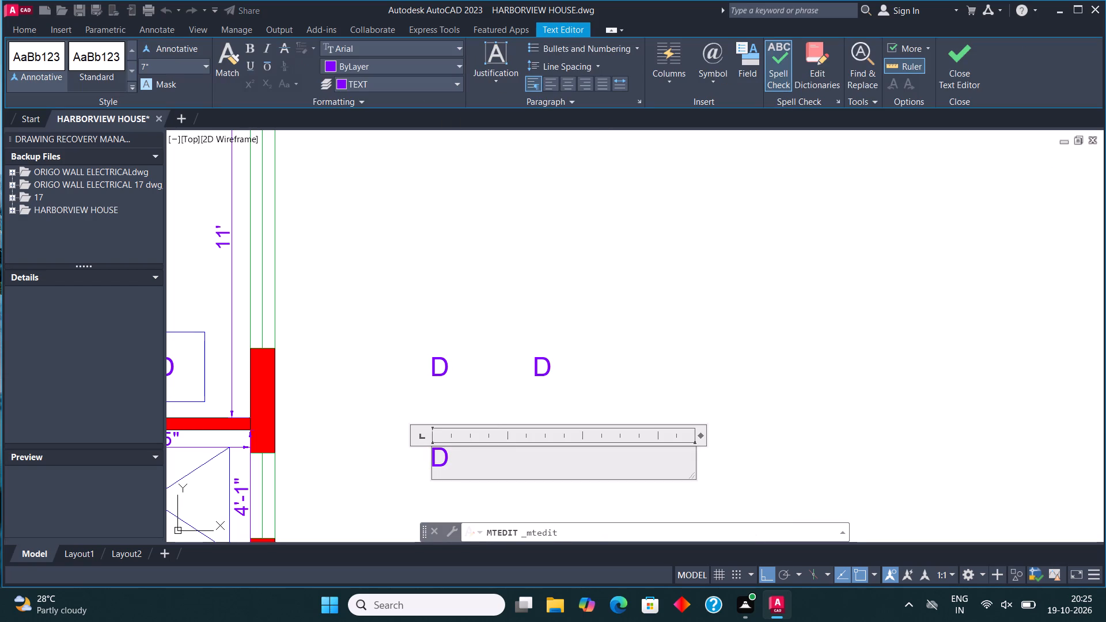
pyautogui.press('BackSpace')
pyautogui.press('v')
pyautogui.click(963, 63)
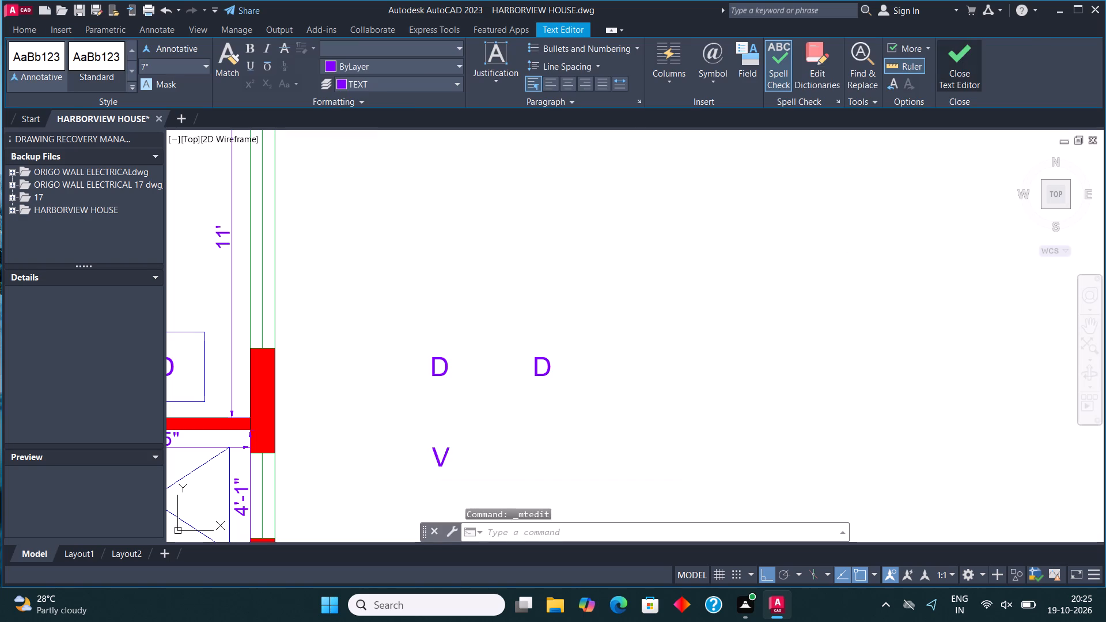
# Change the text of the D copy beside the original loose D label to W.
pyautogui.click(545, 372)
pyautogui.rightClick(544, 372)
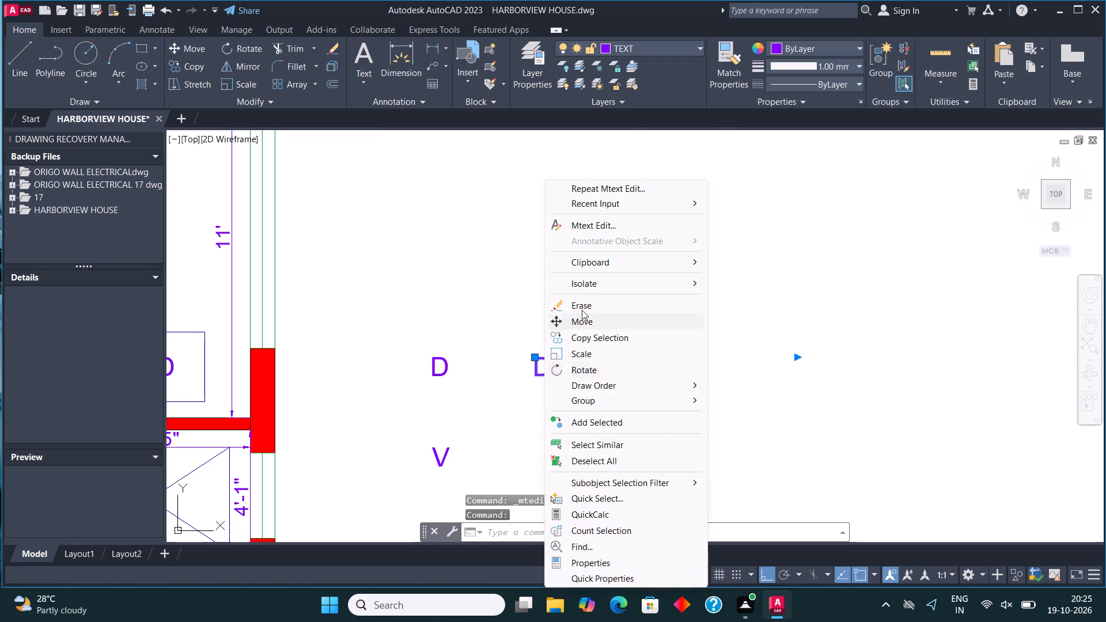
pyautogui.click(633, 228)
pyautogui.click(571, 380)
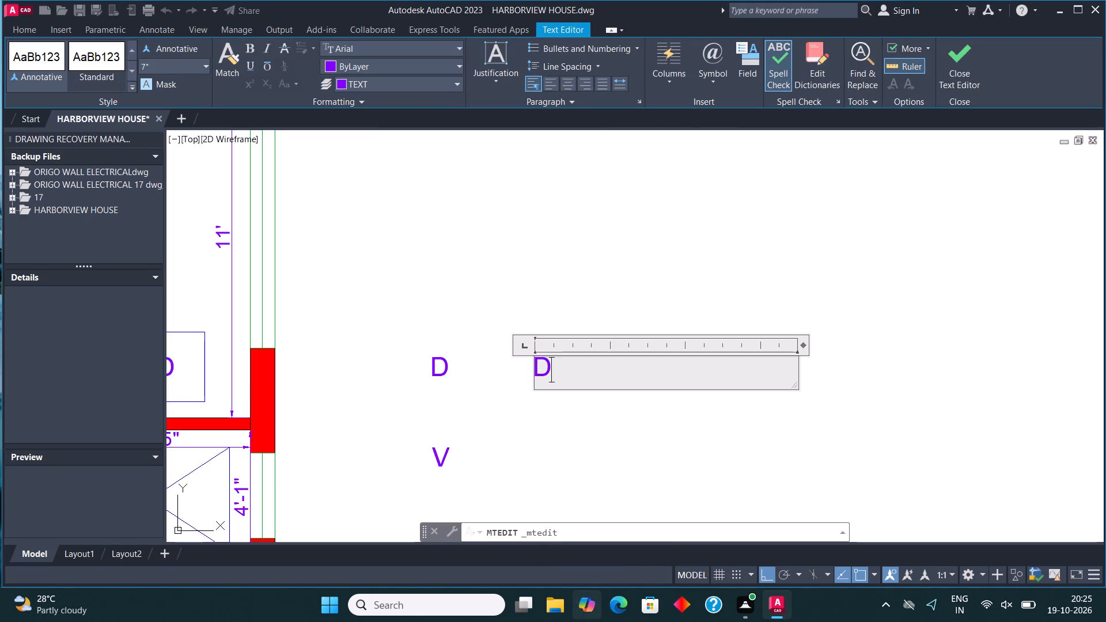
pyautogui.press('BackSpace')
pyautogui.press('w')
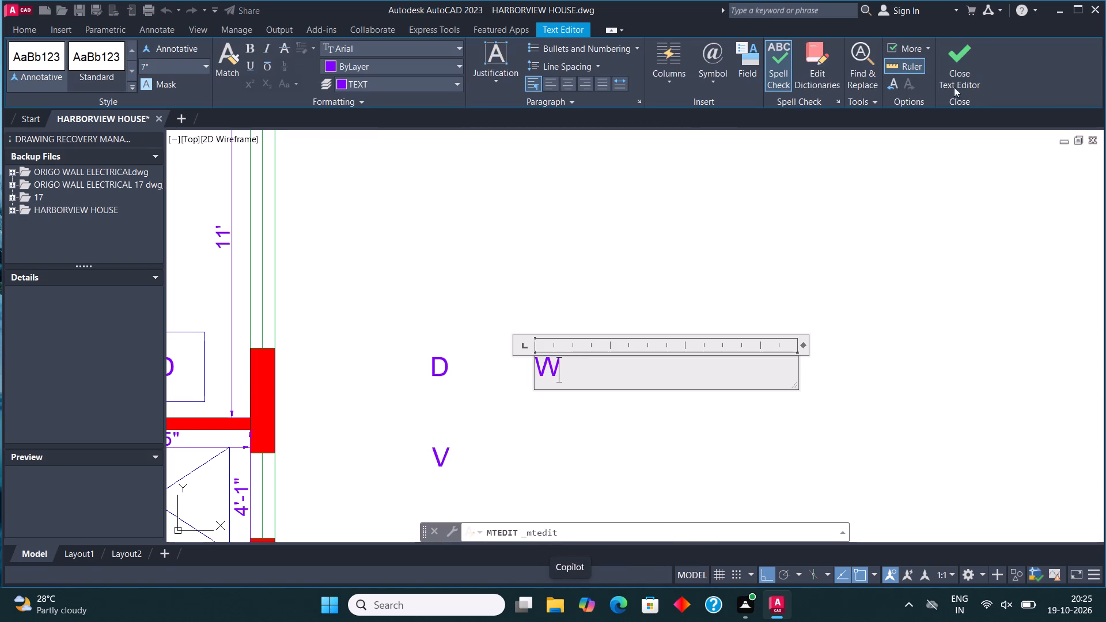
pyautogui.click(957, 66)
# With Ortho off, copy the loose D label to the toilet compartment and shower doors of the PRIMARY BATH.
pyautogui.scroll(-2, 718, 298)
pyautogui.scroll(2, 601, 343)
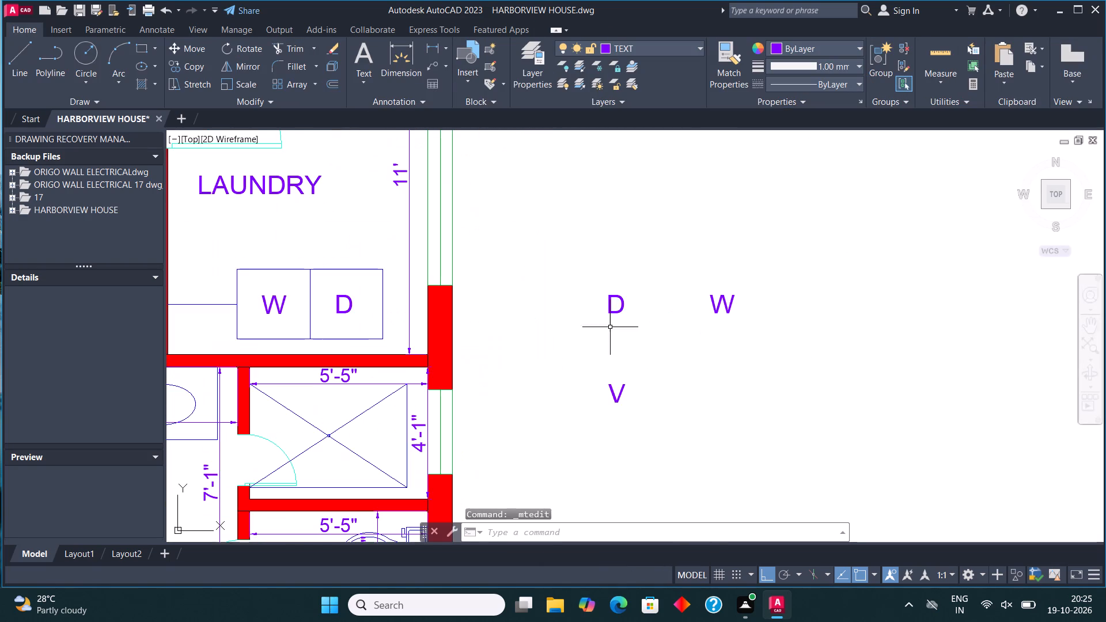
pyautogui.click(620, 314)
pyautogui.click(173, 72)
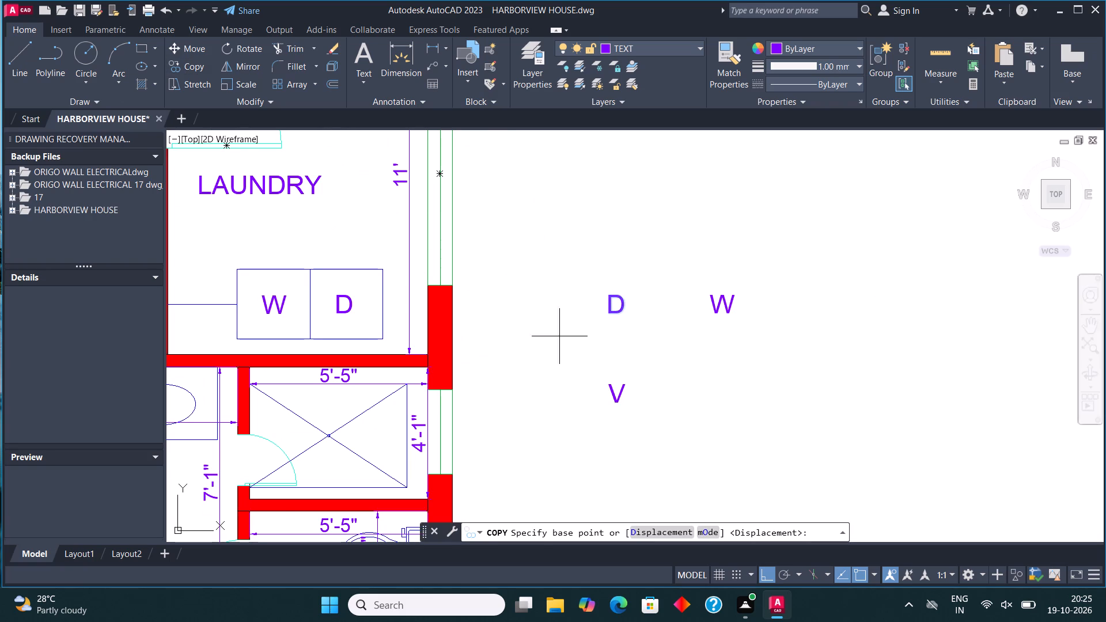
pyautogui.click(616, 299)
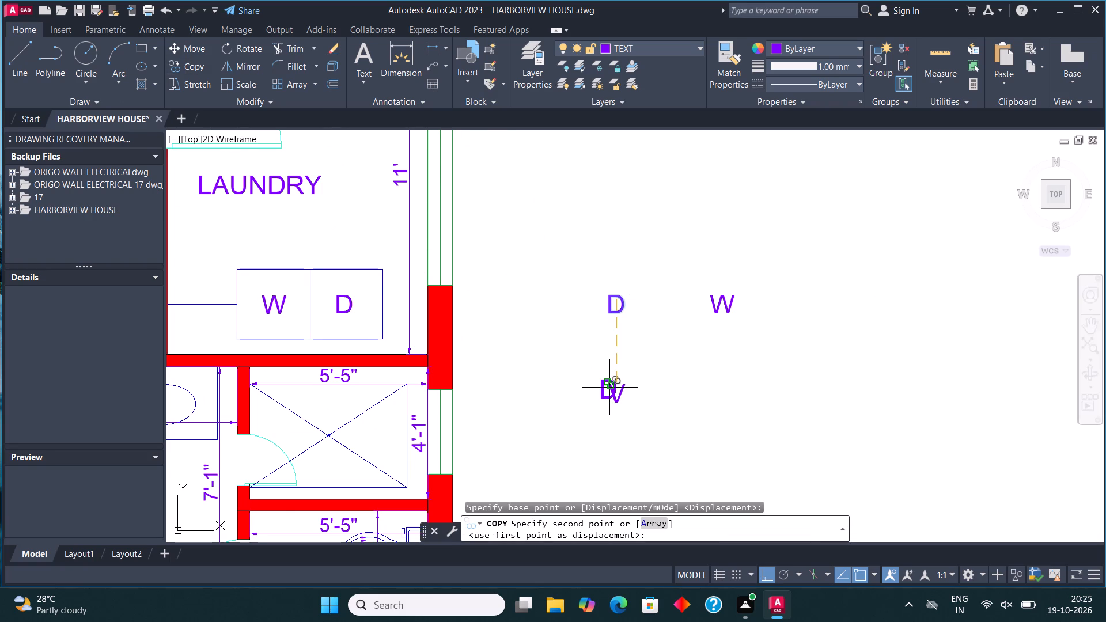
pyautogui.press('F9')
pyautogui.scroll(-3, 678, 351)
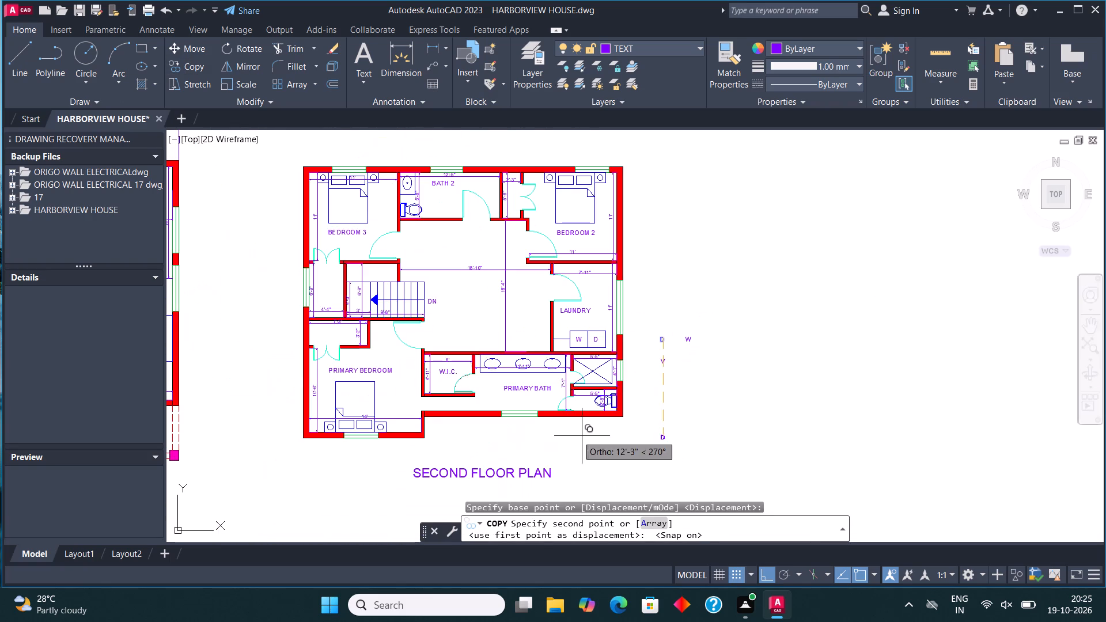
pyautogui.scroll(2, 570, 413)
pyautogui.press('F8')
pyautogui.scroll(1, 566, 401)
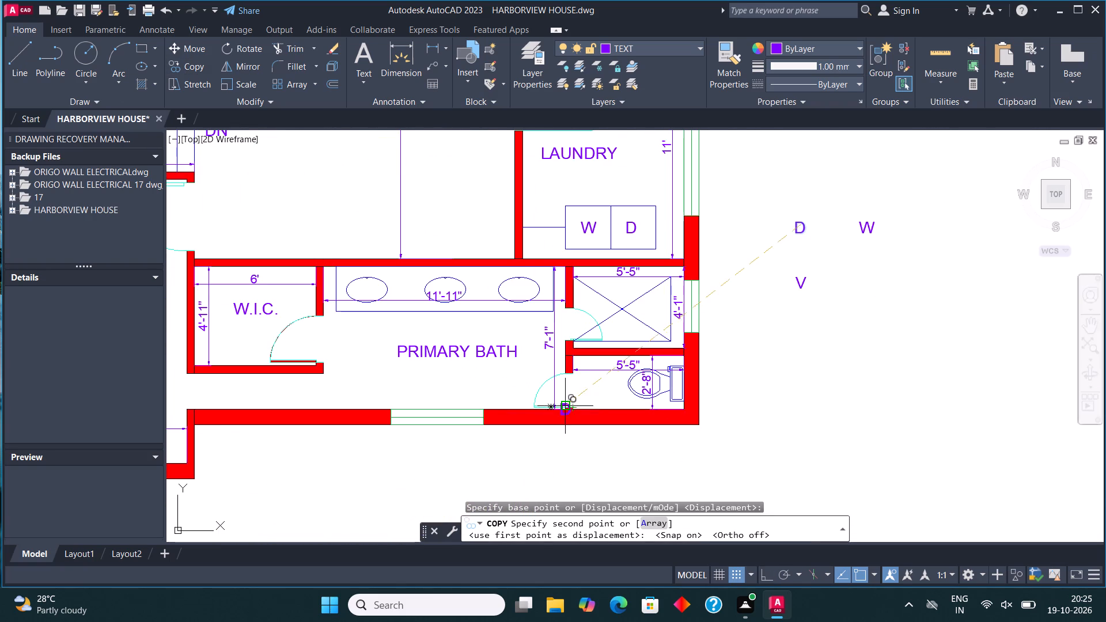
pyautogui.scroll(2, 565, 401)
pyautogui.press('F9')
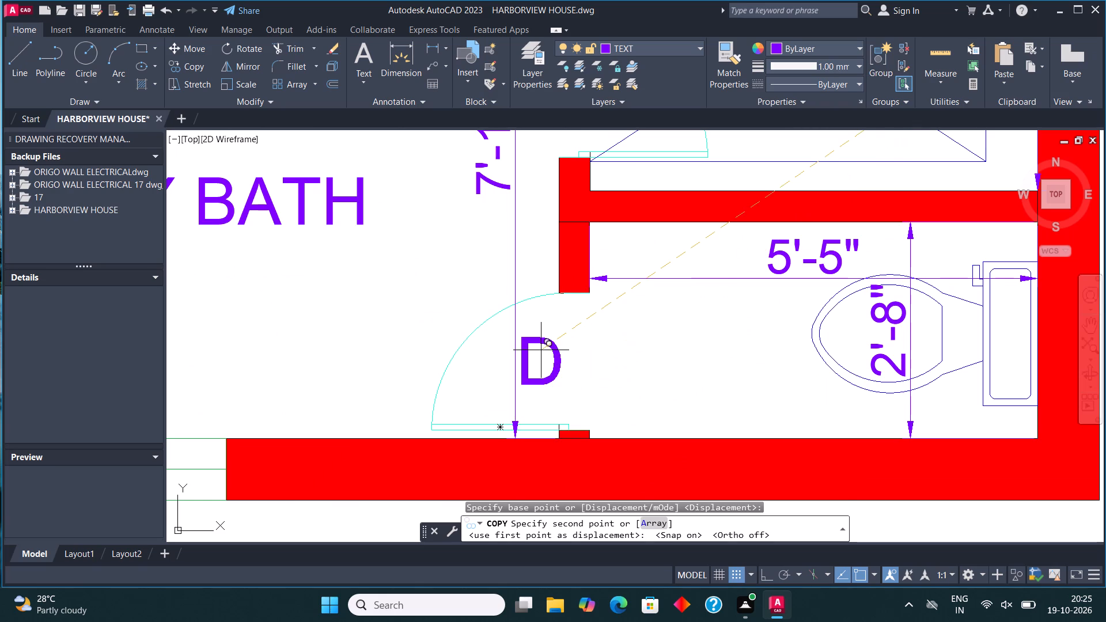
pyautogui.click(559, 346)
pyautogui.scroll(-4, 562, 429)
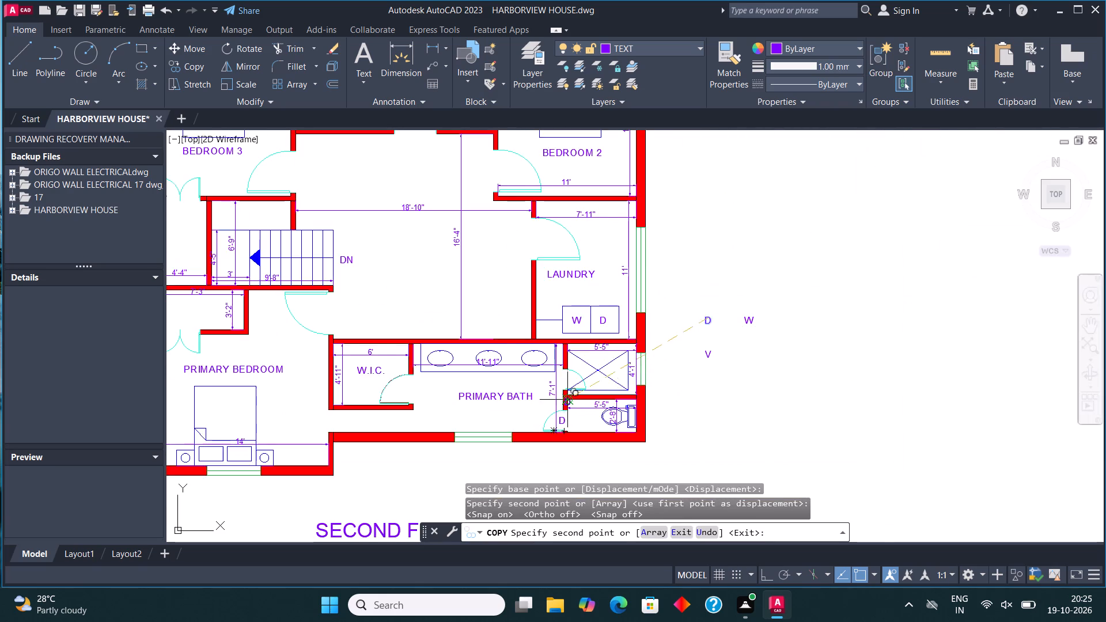
pyautogui.scroll(4, 566, 392)
pyautogui.click(564, 310)
# Place further D copies at the W.I.C. door, the PRIMARY BEDROOM closet's double door and the PRIMARY BEDROOM entrance door.
pyautogui.scroll(-4, 697, 390)
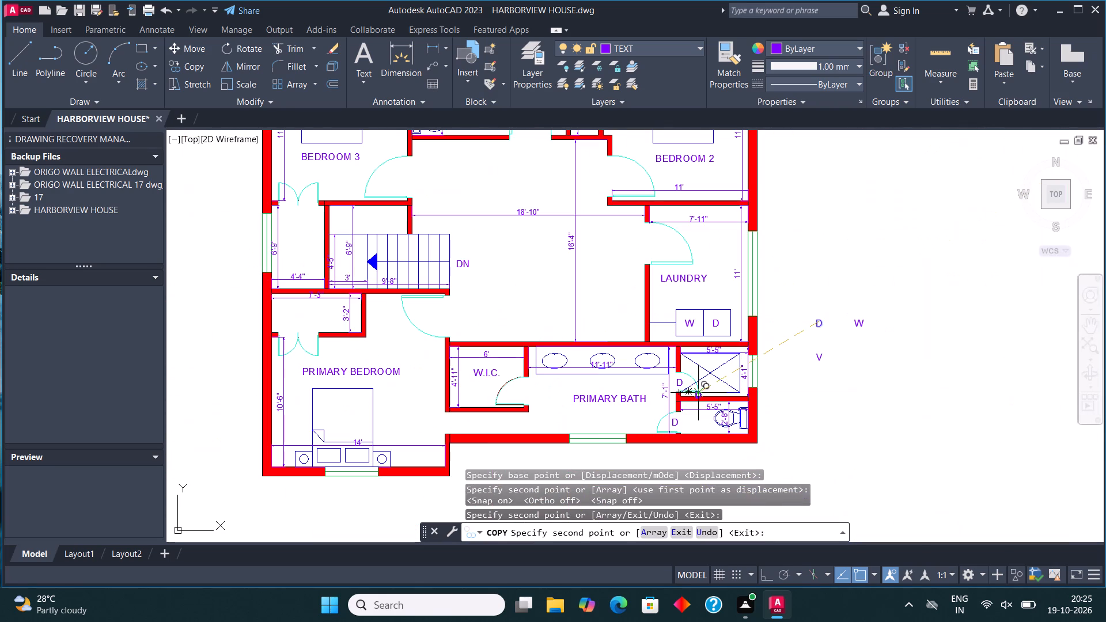
pyautogui.scroll(4, 482, 397)
pyautogui.click(729, 346)
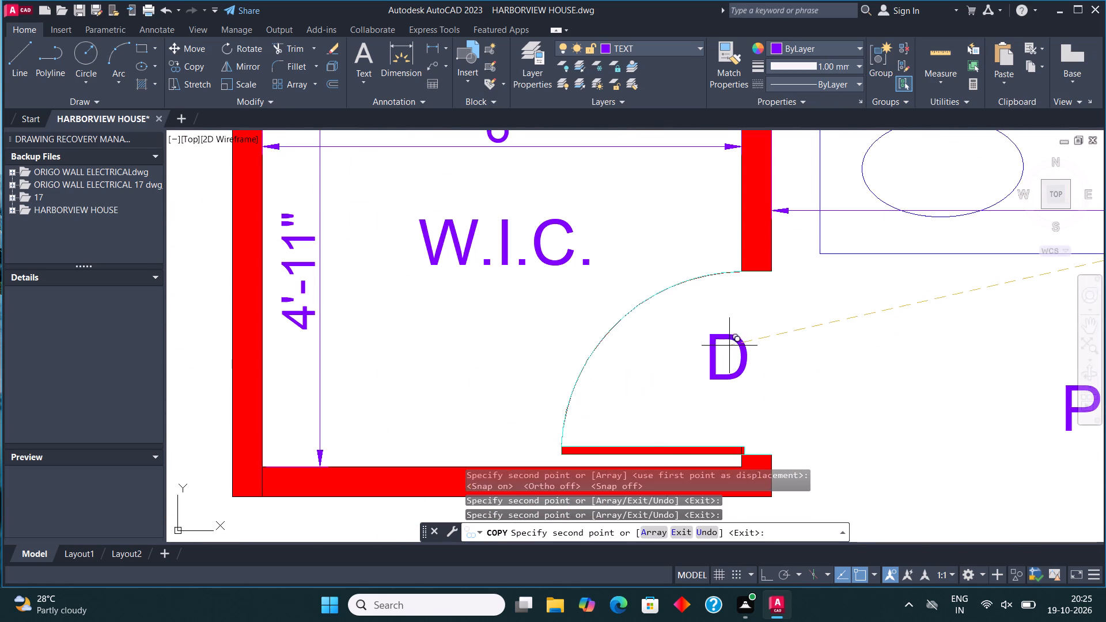
pyautogui.scroll(-4, 641, 462)
pyautogui.scroll(3, 427, 393)
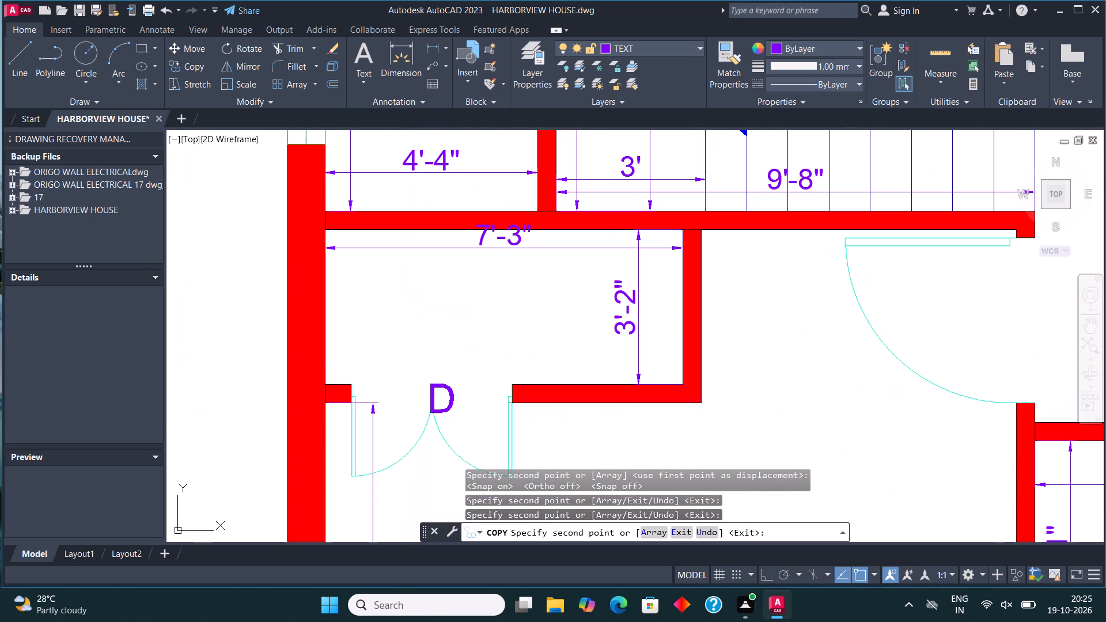
pyautogui.click(436, 392)
pyautogui.scroll(-4, 577, 558)
pyautogui.scroll(-2, 422, 430)
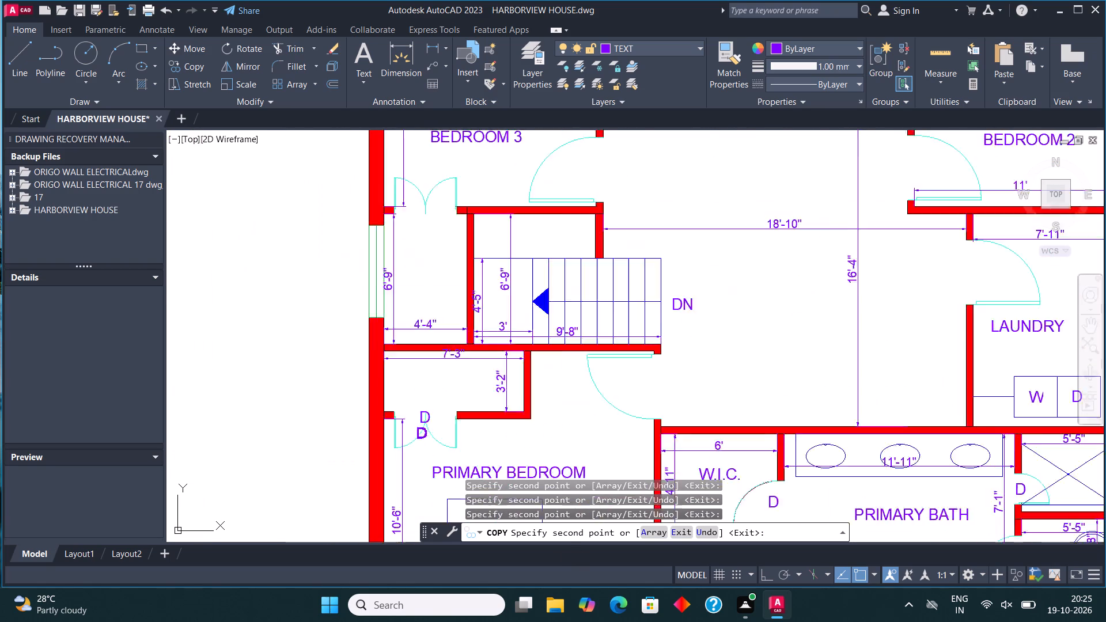
pyautogui.scroll(-2, 422, 430)
pyautogui.scroll(3, 521, 424)
pyautogui.click(464, 373)
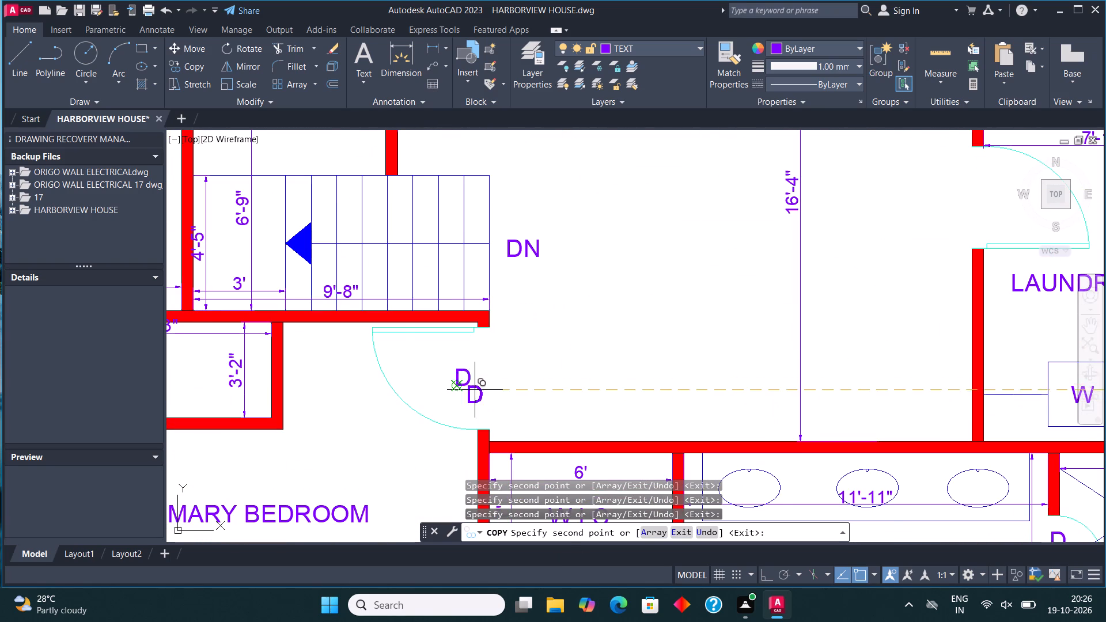
# Place D copies in the openings of the LAUNDRY door and the BEDROOM 2 entrance door.
pyautogui.scroll(-3, 475, 392)
pyautogui.scroll(3, 636, 333)
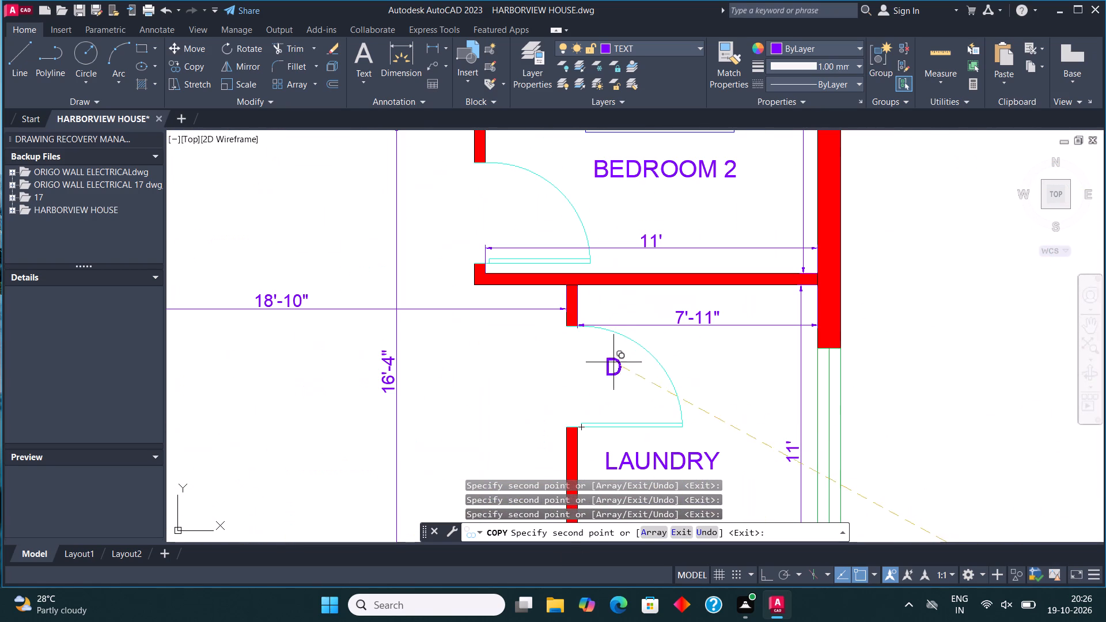
pyautogui.click(580, 367)
pyautogui.click(488, 202)
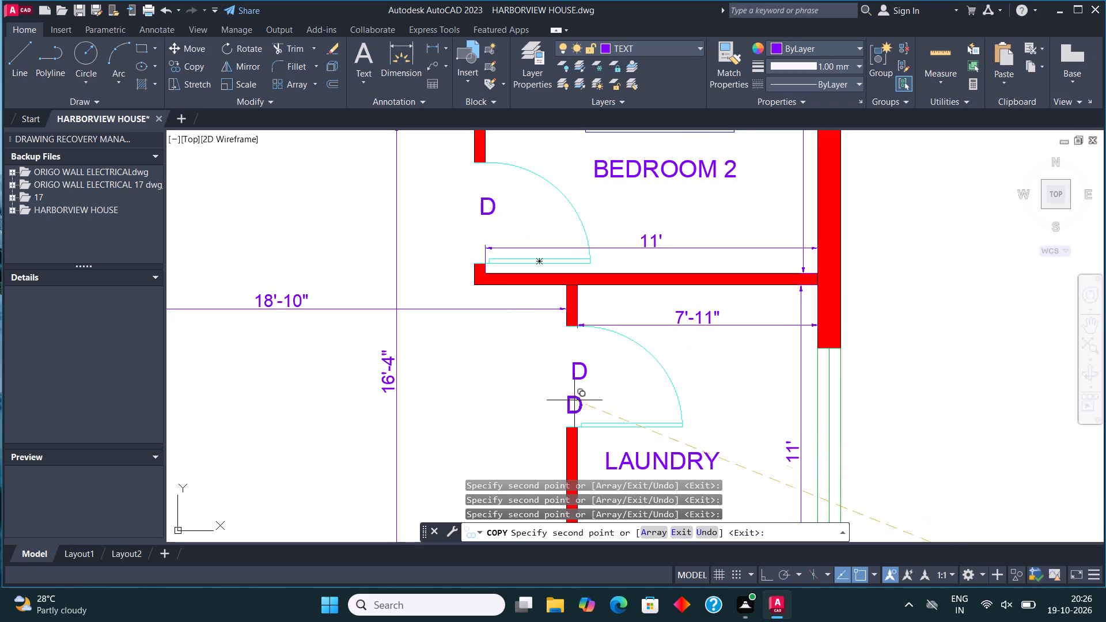
# Place D copies at BEDROOM 3's double closet door and its entrance door.
pyautogui.scroll(-4, 593, 408)
pyautogui.scroll(5, 456, 409)
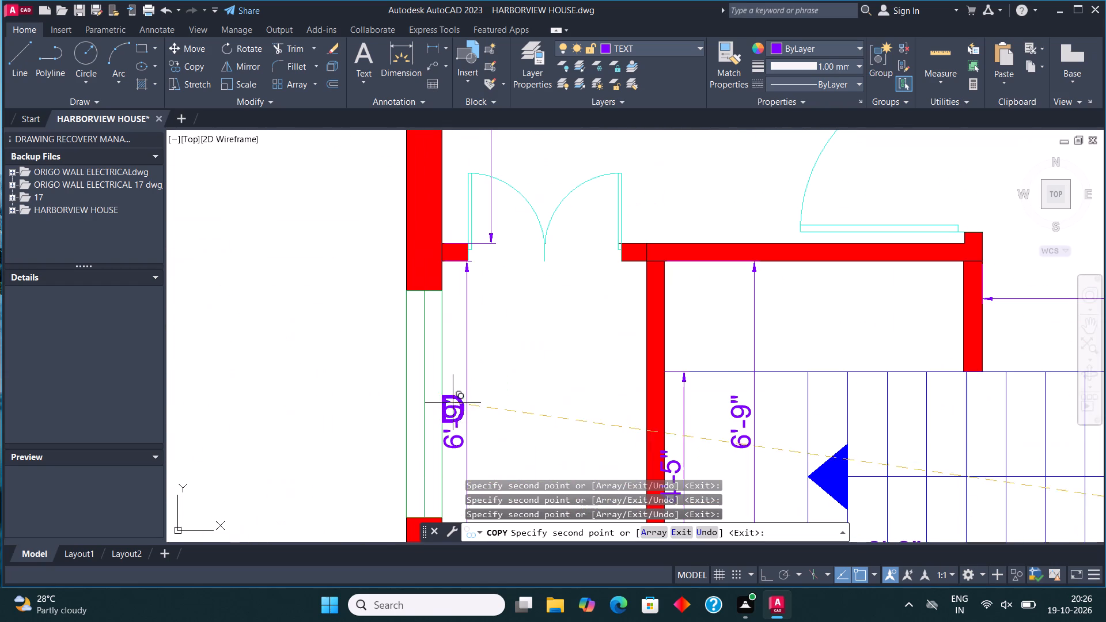
pyautogui.click(540, 249)
pyautogui.scroll(-3, 516, 386)
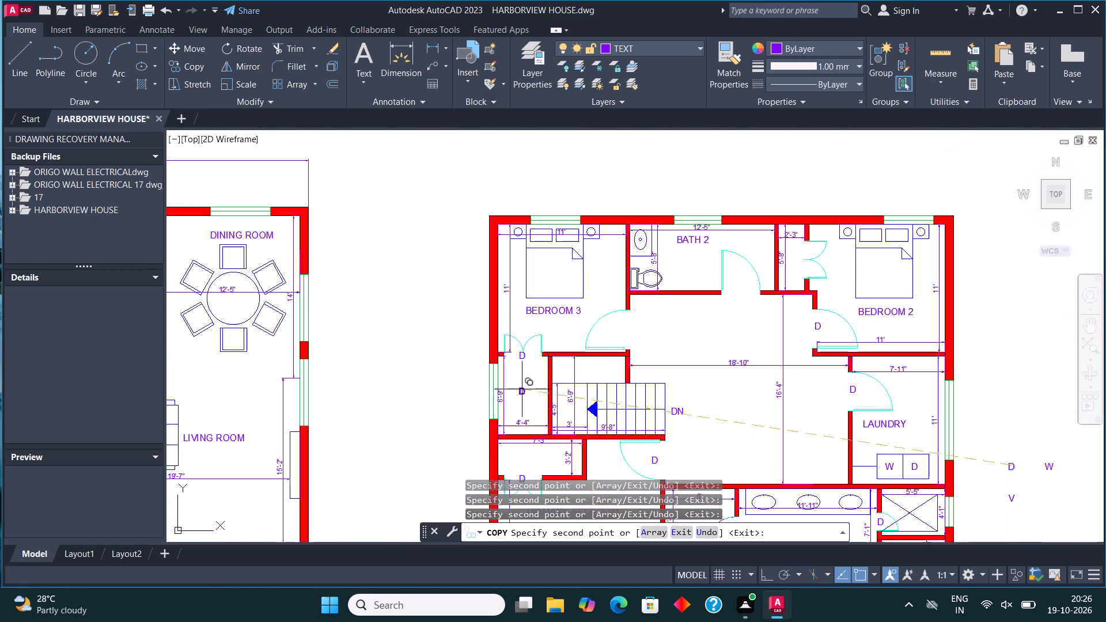
pyautogui.scroll(3, 632, 340)
pyautogui.click(588, 294)
# Place D copies at the BATH 2 door and BEDROOM 2's double closet door.
pyautogui.scroll(-2, 477, 466)
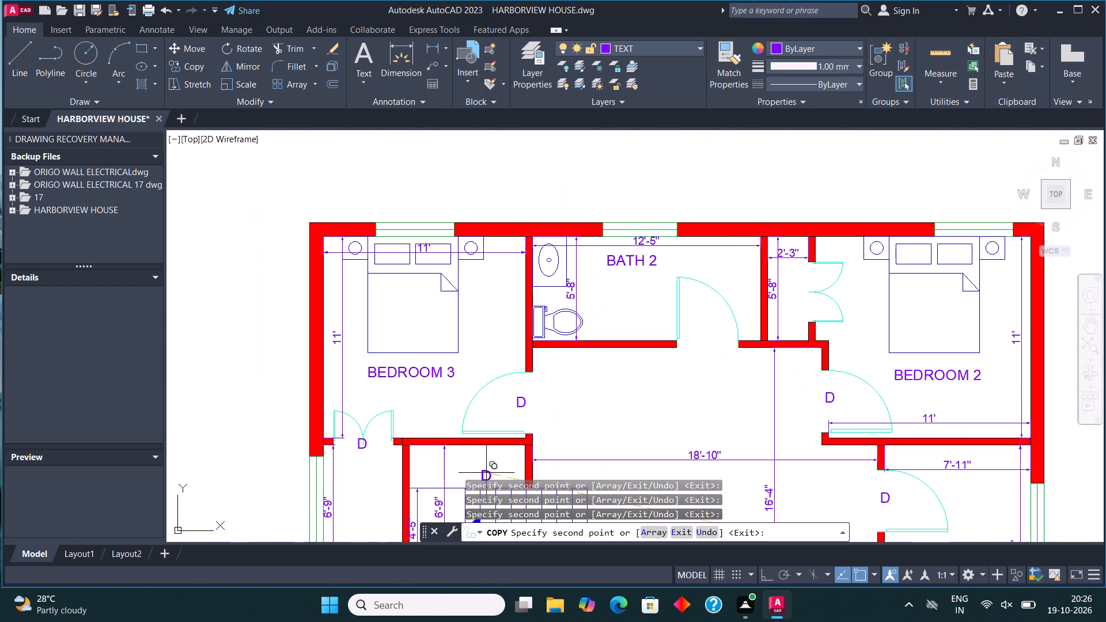
pyautogui.scroll(3, 696, 329)
pyautogui.click(729, 341)
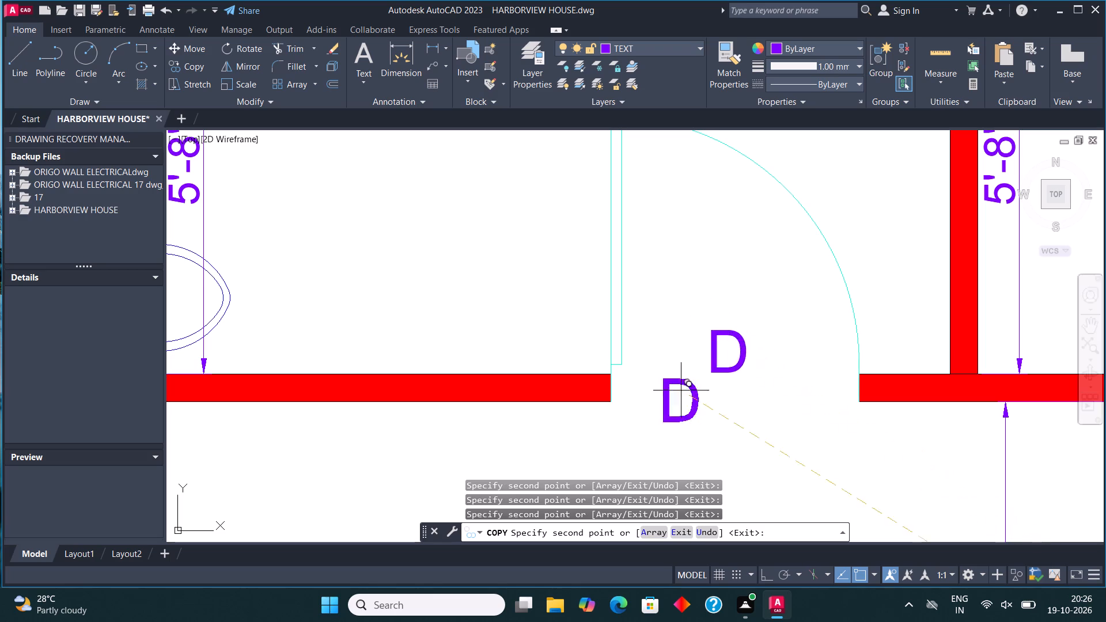
pyautogui.scroll(-6, 298, 431)
pyautogui.scroll(4, 372, 413)
pyautogui.scroll(2, 393, 367)
pyautogui.click(405, 348)
# On the first floor plan, place D copies at the PWDR door, the MUDROOM door and the GARAGE's interior door.
pyautogui.scroll(-5, 474, 338)
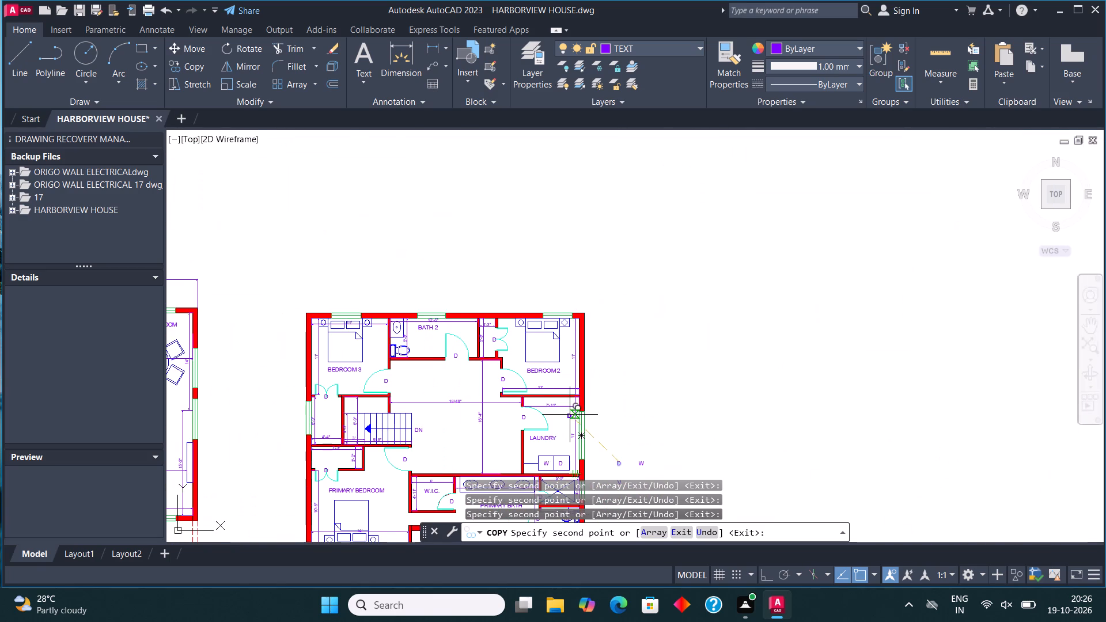
pyautogui.moveTo(570, 415); pyautogui.dragTo(608, 301, button='middle')
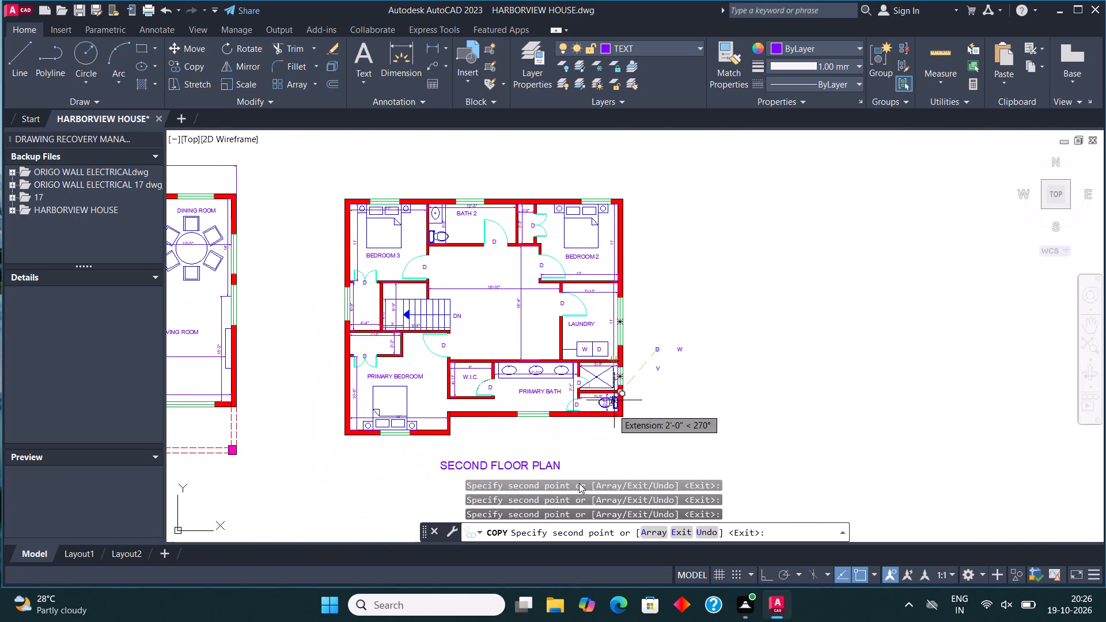
pyautogui.scroll(-2, 690, 329)
pyautogui.scroll(4, 436, 295)
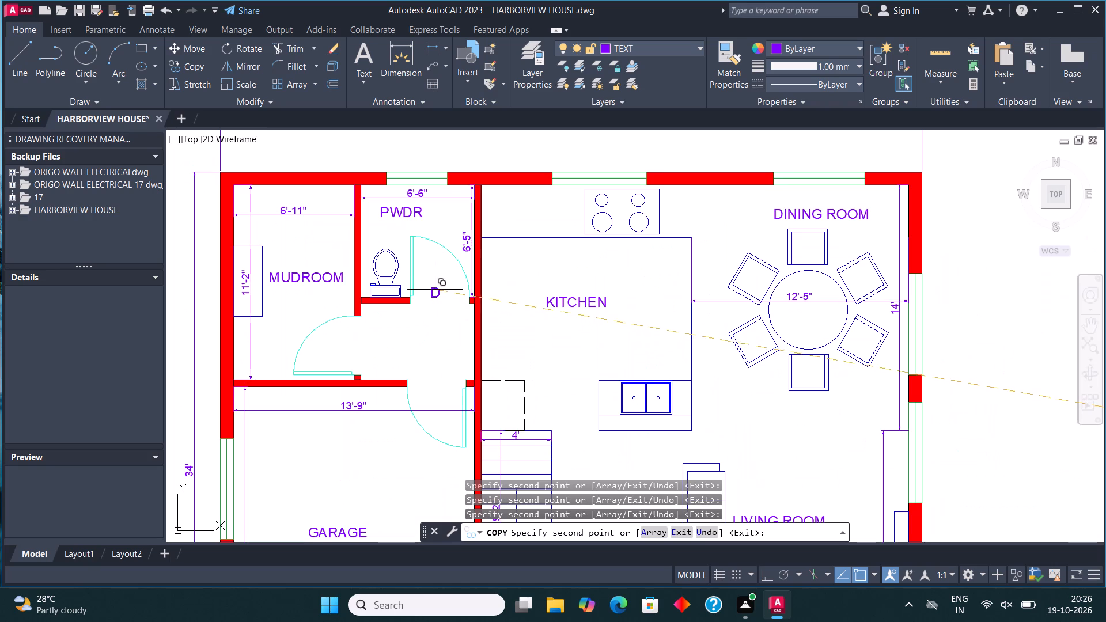
pyautogui.click(434, 290)
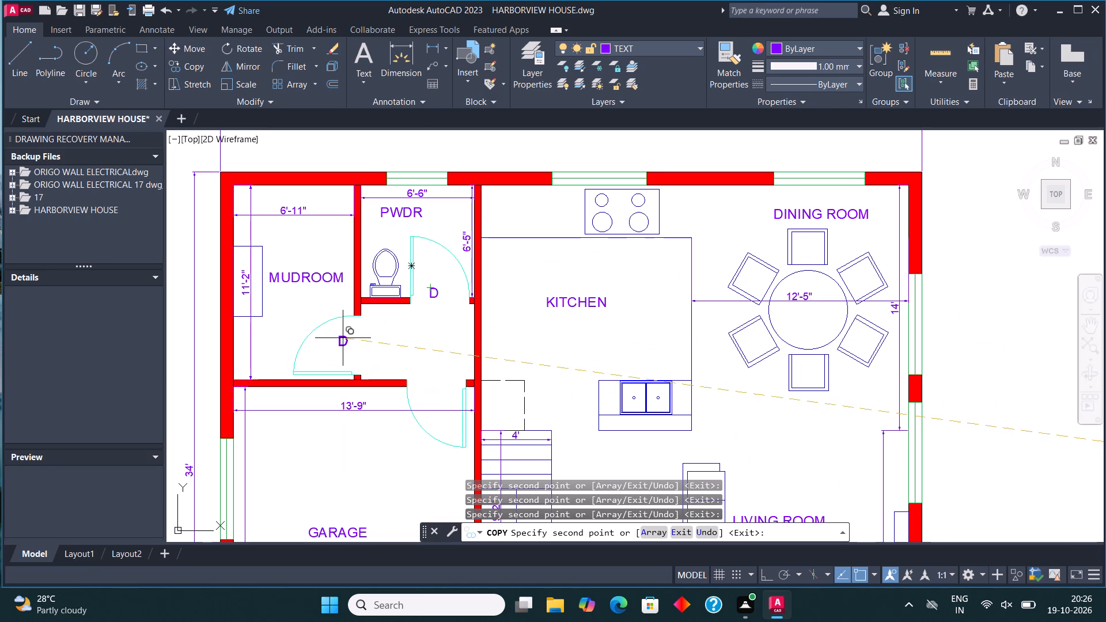
pyautogui.click(342, 340)
pyautogui.click(434, 390)
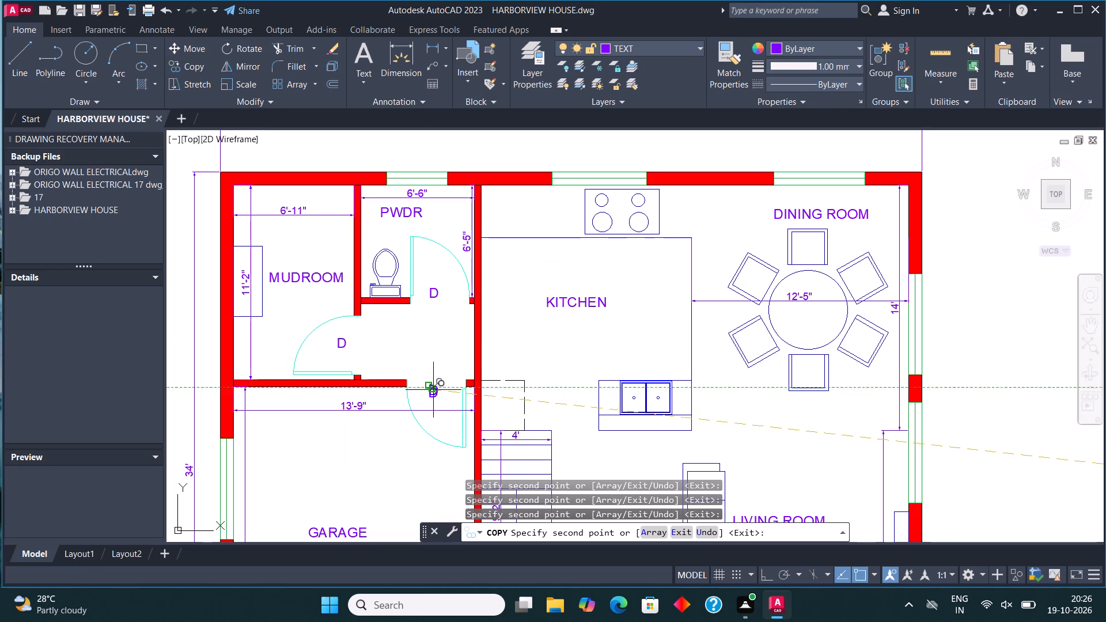
# Place a D copy in the FOYER's front door opening and finish copying the door tags.
pyautogui.scroll(-1, 514, 292)
pyautogui.scroll(-2, 540, 365)
pyautogui.scroll(4, 540, 428)
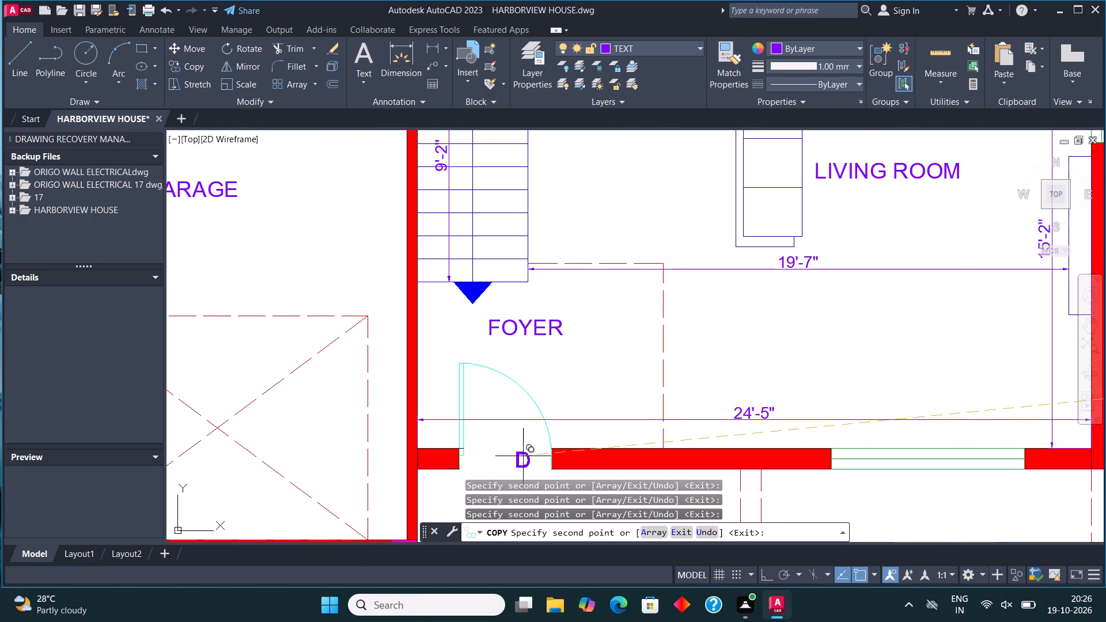
pyautogui.click(504, 452)
pyautogui.scroll(-3, 539, 419)
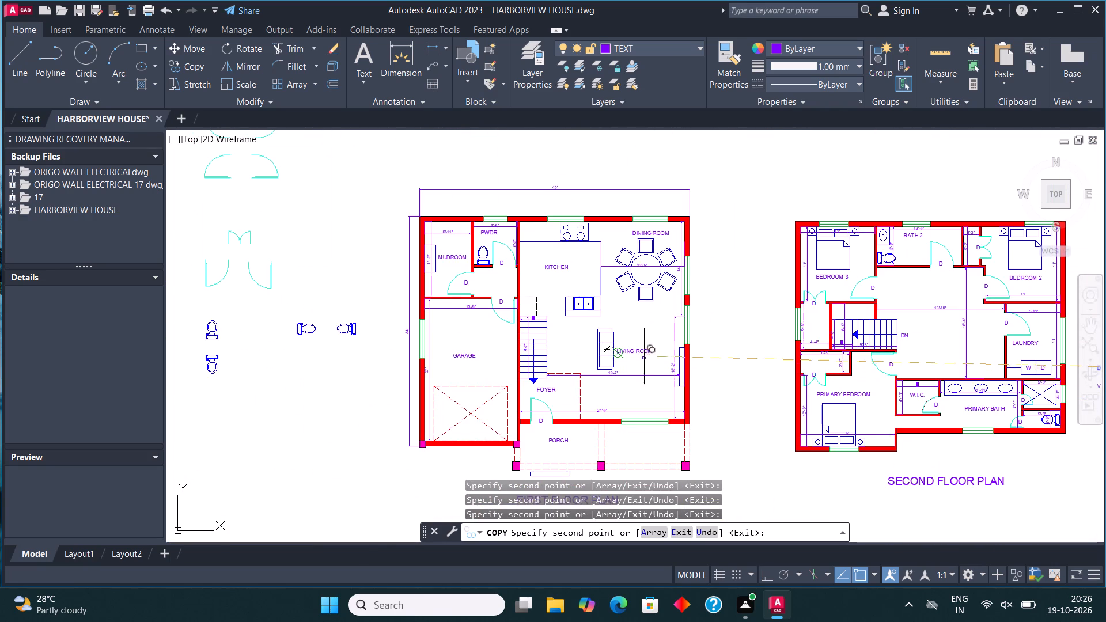
pyautogui.moveTo(644, 356); pyautogui.dragTo(442, 378, button='middle')
pyautogui.press('Escape')
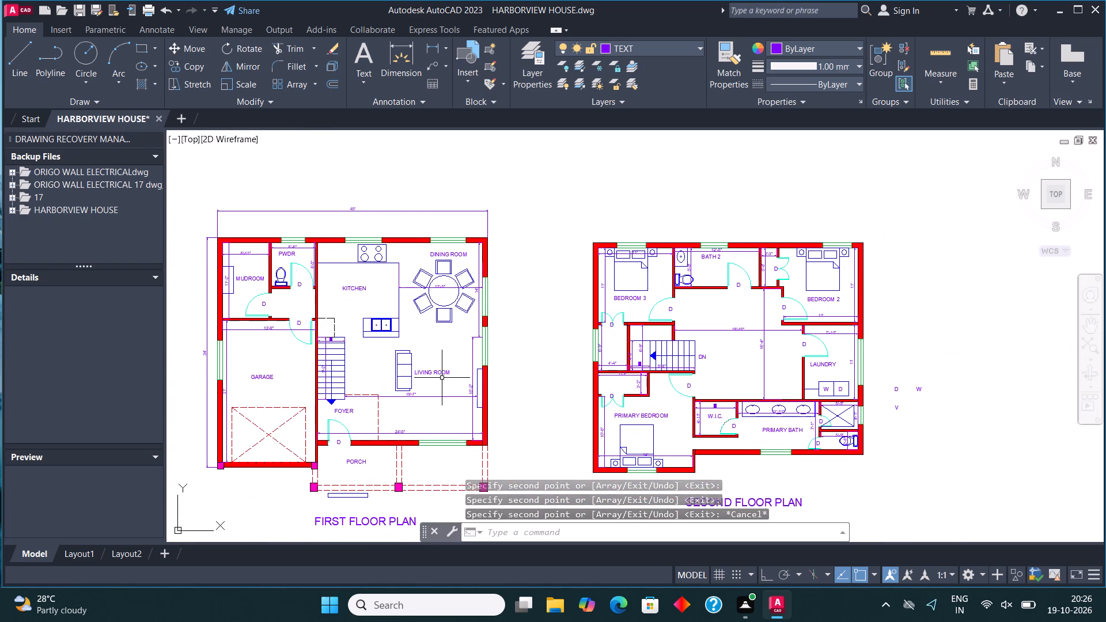
# Copy the spare W tag outside the second floor's PRIMARY BATH lower window and the PRIMARY BEDROOM's lower window.
pyautogui.scroll(-3, 627, 486)
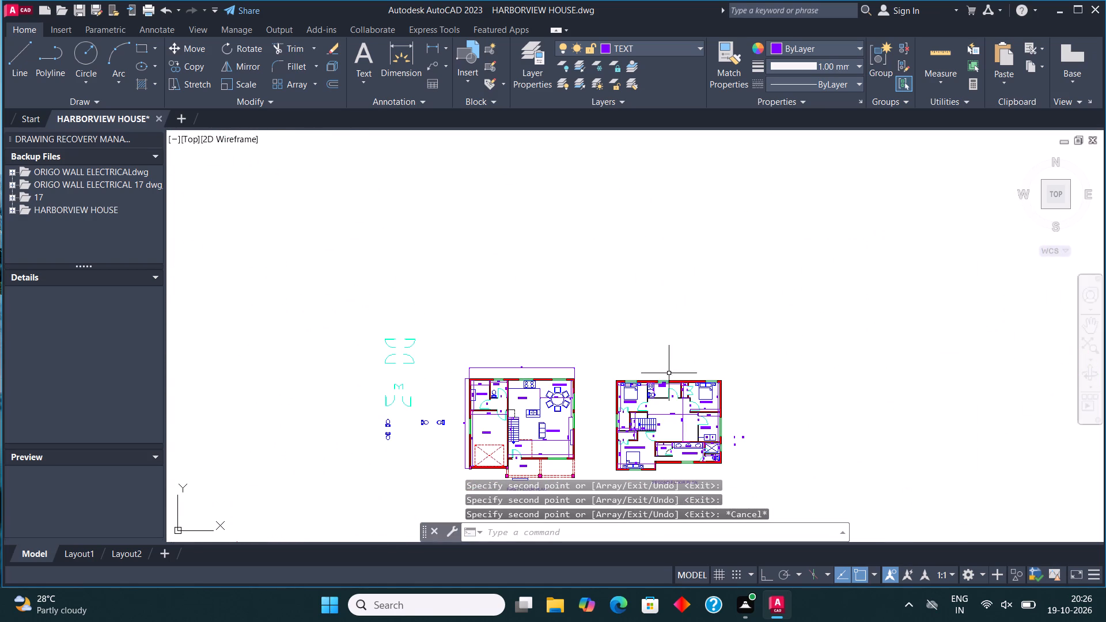
pyautogui.moveTo(687, 457); pyautogui.dragTo(573, 290, button='middle')
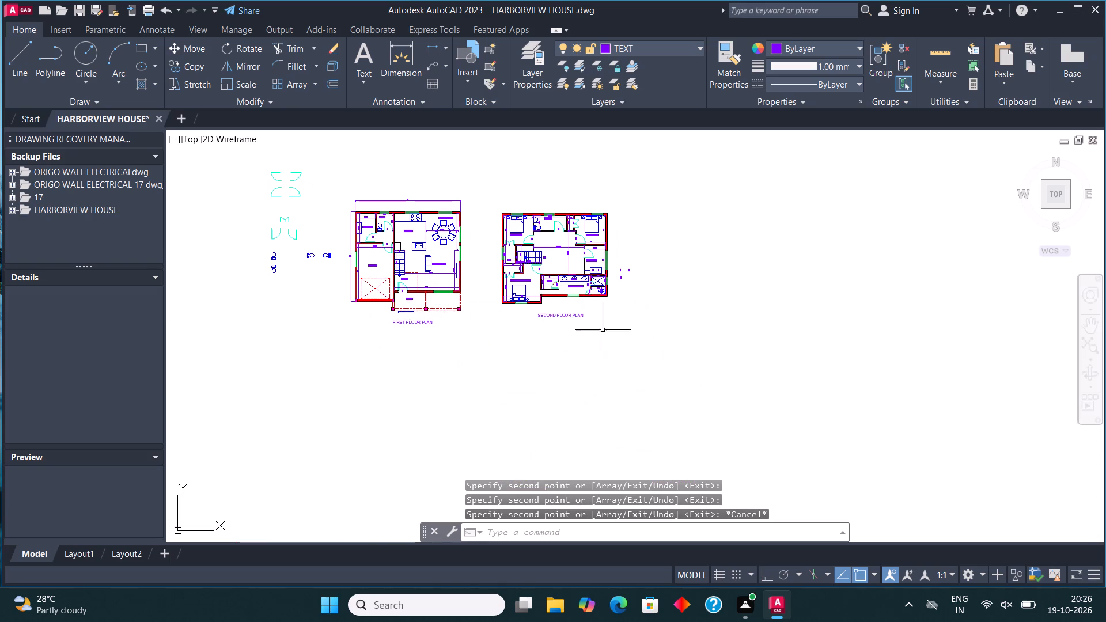
pyautogui.scroll(4, 626, 275)
pyautogui.click(637, 255)
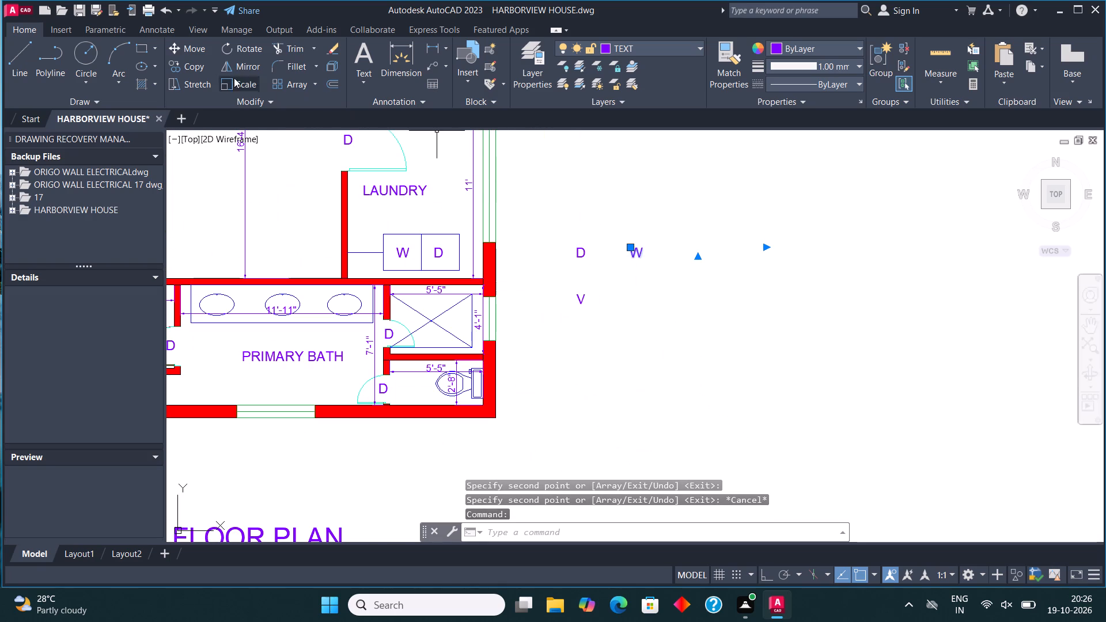
pyautogui.click(186, 69)
pyautogui.click(626, 251)
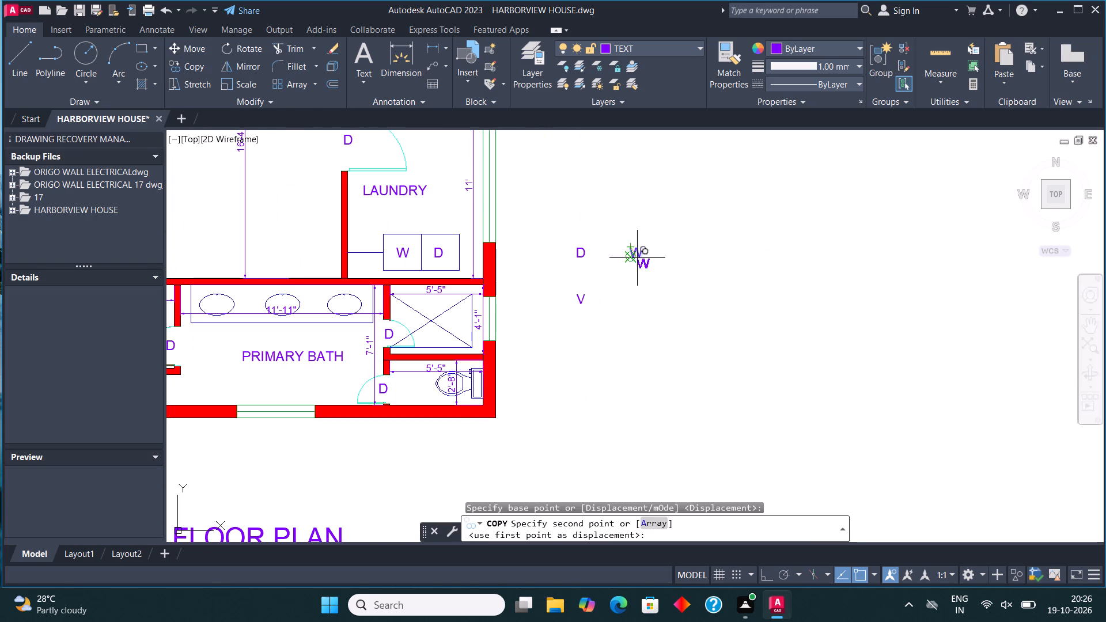
pyautogui.scroll(-3, 713, 319)
pyautogui.scroll(4, 578, 356)
pyautogui.click(716, 318)
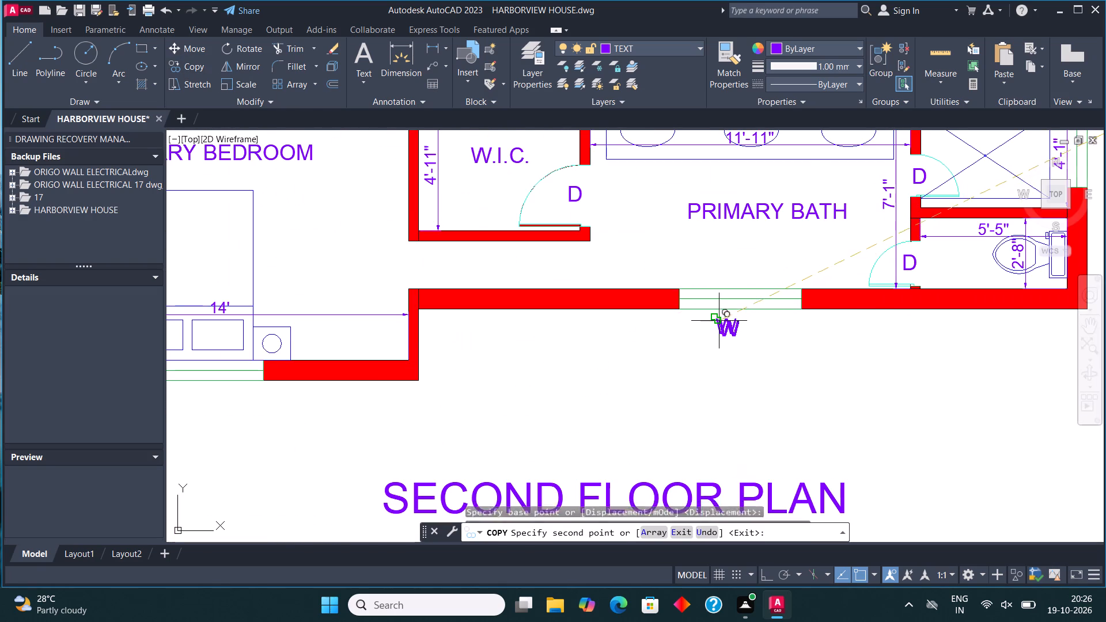
pyautogui.scroll(-1, 679, 405)
pyautogui.scroll(2, 375, 406)
pyautogui.click(373, 380)
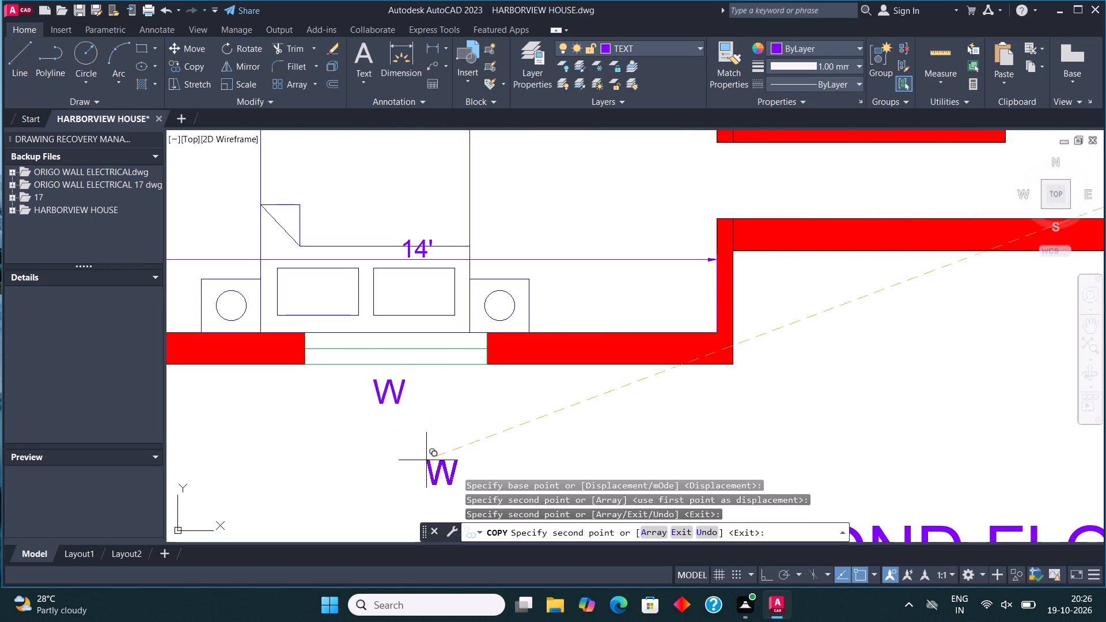
# Place W copies outside the LAUNDRY window and the outer-wall window of the closet below BEDROOM 3.
pyautogui.scroll(-3, 434, 469)
pyautogui.moveTo(501, 341); pyautogui.dragTo(524, 383, button='middle')
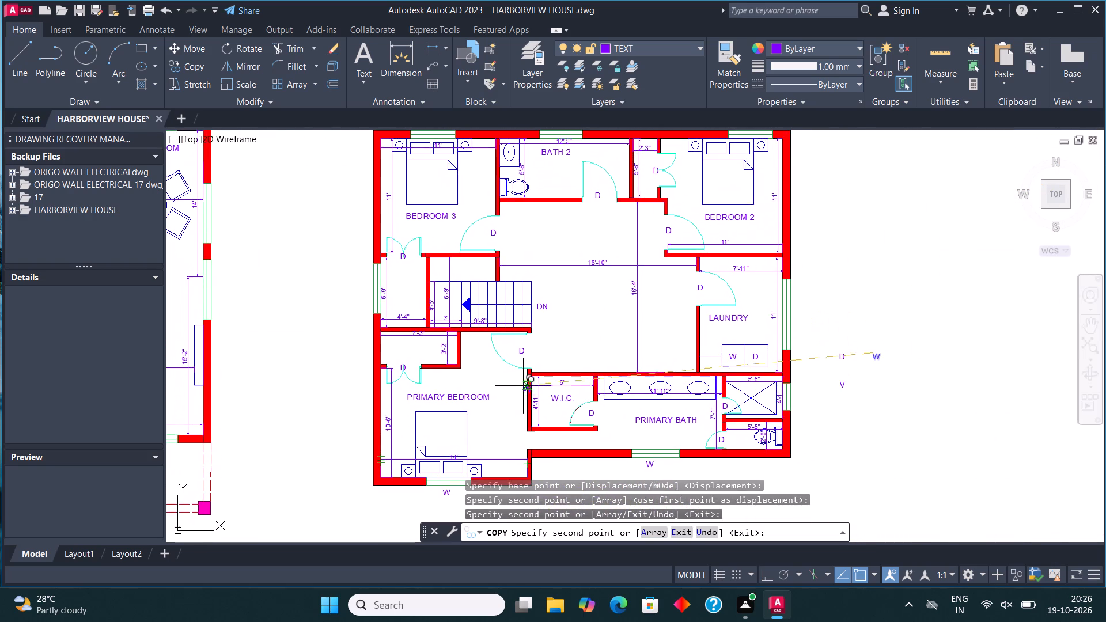
pyautogui.scroll(3, 813, 307)
pyautogui.click(730, 324)
pyautogui.scroll(-4, 751, 336)
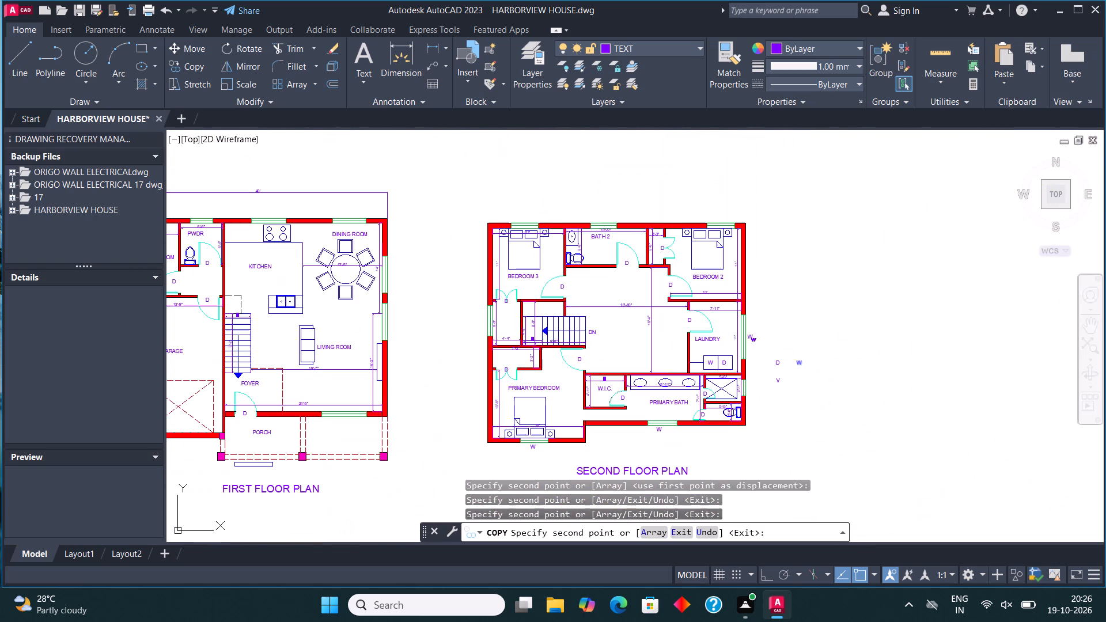
pyautogui.scroll(4, 465, 329)
pyautogui.moveTo(559, 270); pyautogui.dragTo(567, 278)
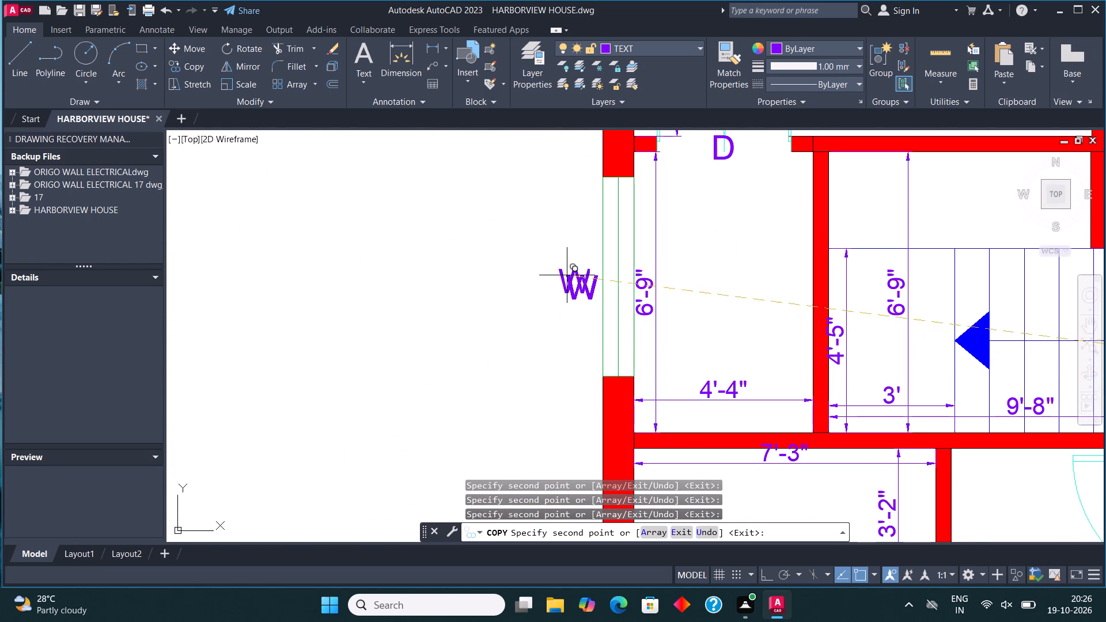
pyautogui.moveTo(567, 278); pyautogui.dragTo(568, 280)
# Place W copies above the upper-wall windows of BEDROOM 3 and BEDROOM 2.
pyautogui.scroll(-5, 552, 381)
pyautogui.scroll(5, 585, 303)
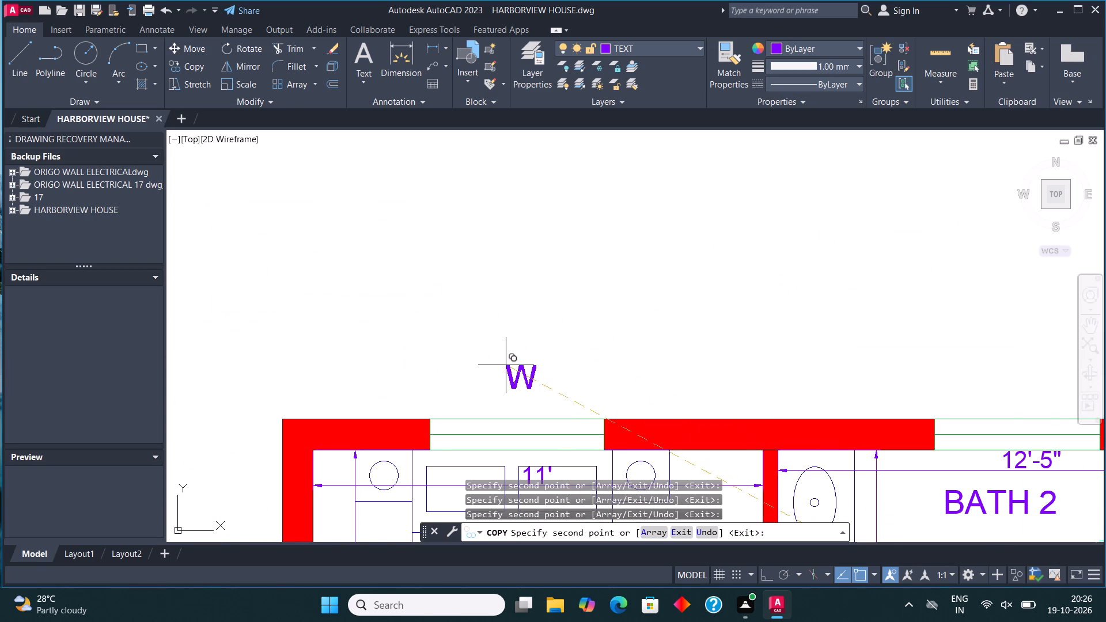
pyautogui.click(504, 381)
pyautogui.scroll(-4, 475, 367)
pyautogui.scroll(4, 663, 377)
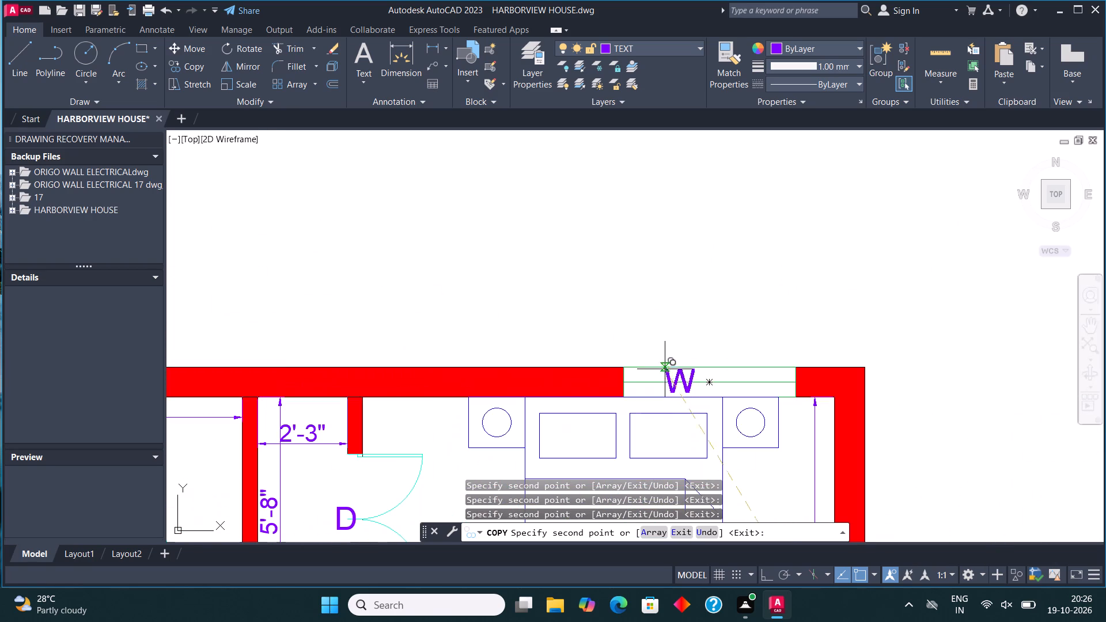
pyautogui.click(692, 332)
# On the first floor plan, place W copies above the KITCHEN and DINING ROOM upper-wall windows.
pyautogui.scroll(-2, 672, 351)
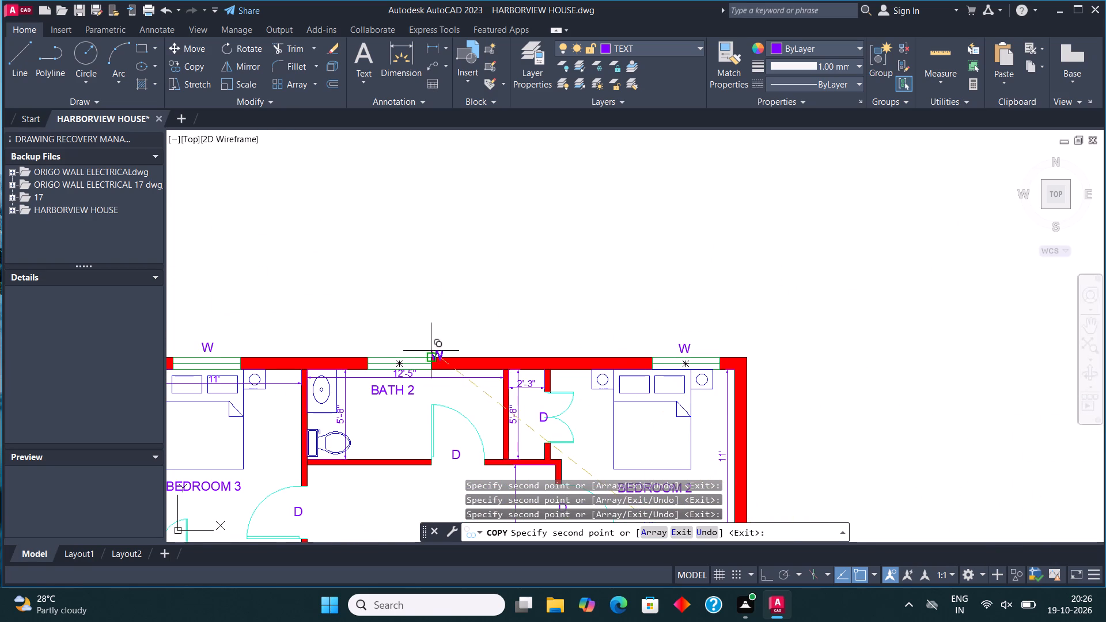
pyautogui.scroll(-1, 470, 299)
pyautogui.scroll(-2, 600, 300)
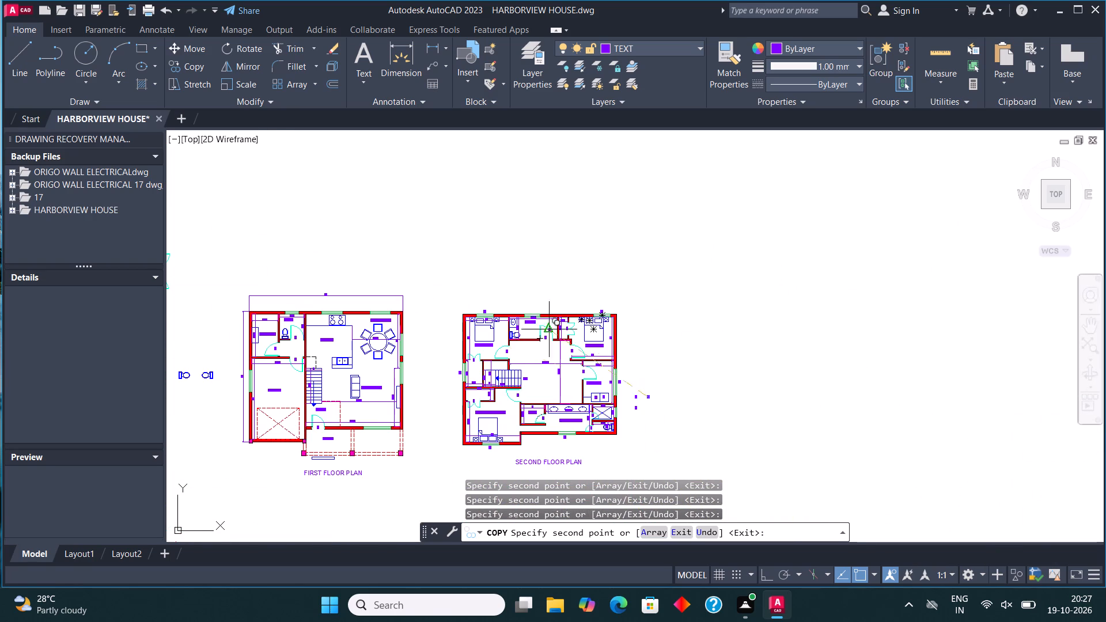
pyautogui.scroll(4, 304, 314)
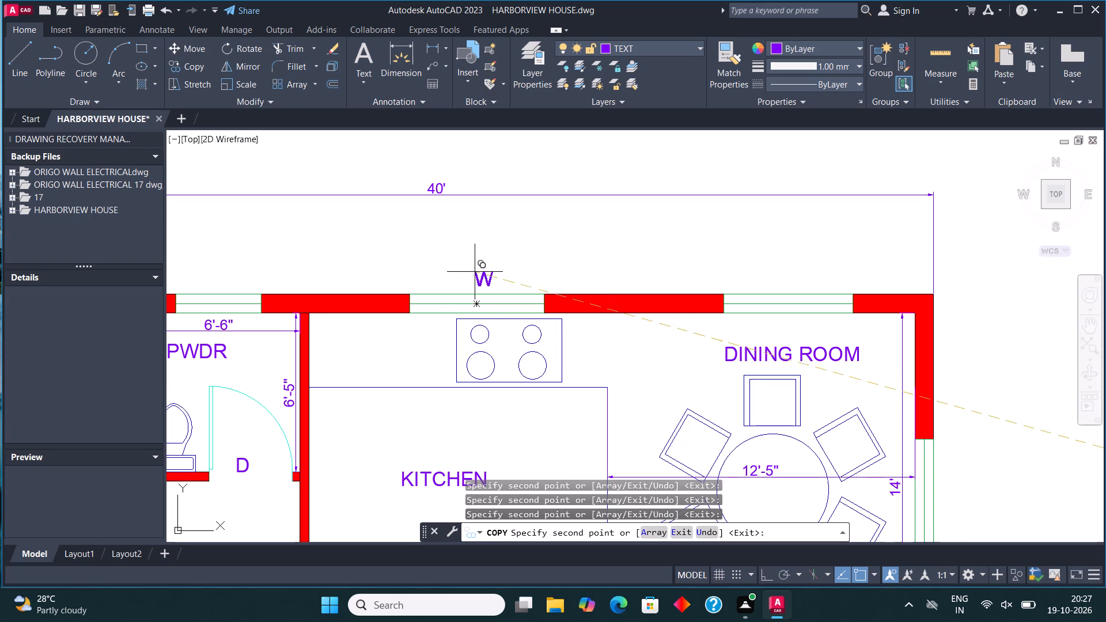
pyautogui.click(464, 273)
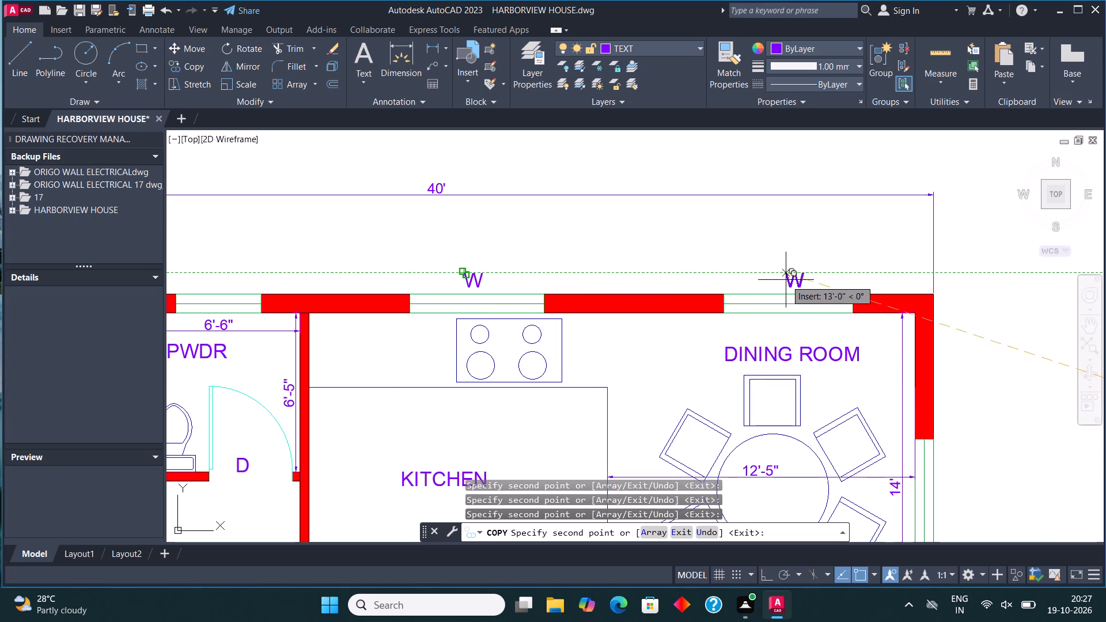
pyautogui.click(778, 276)
# Place W copies outside the two side-wall windows next to the DINING ROOM and LIVING ROOM.
pyautogui.scroll(-3, 757, 251)
pyautogui.scroll(2, 805, 311)
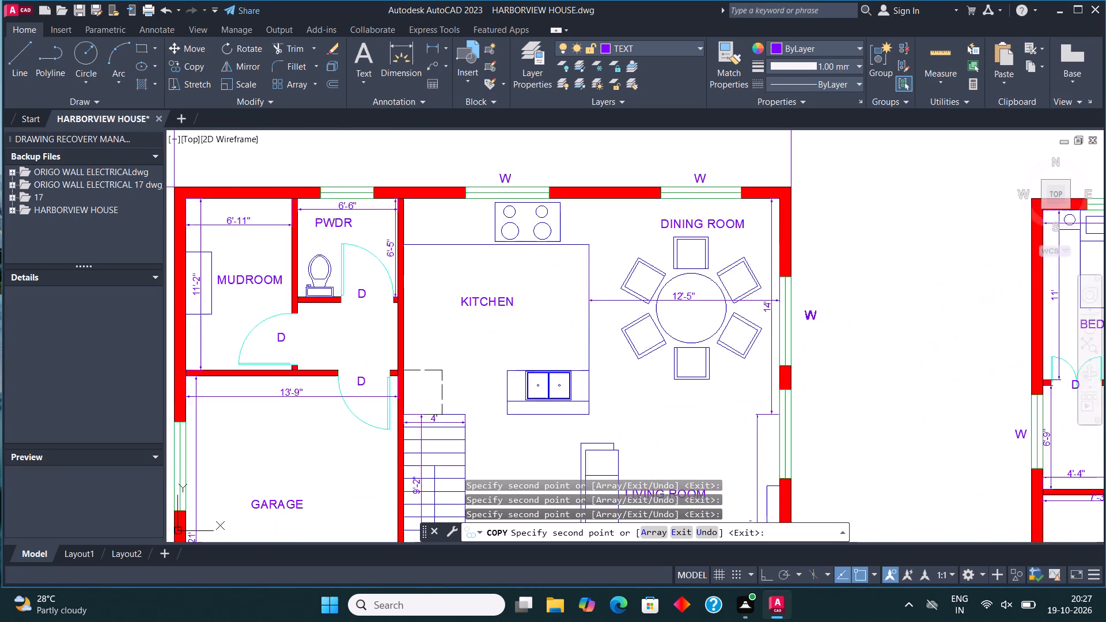
pyautogui.scroll(1, 805, 311)
pyautogui.click(791, 321)
pyautogui.scroll(-3, 754, 301)
pyautogui.scroll(1, 778, 348)
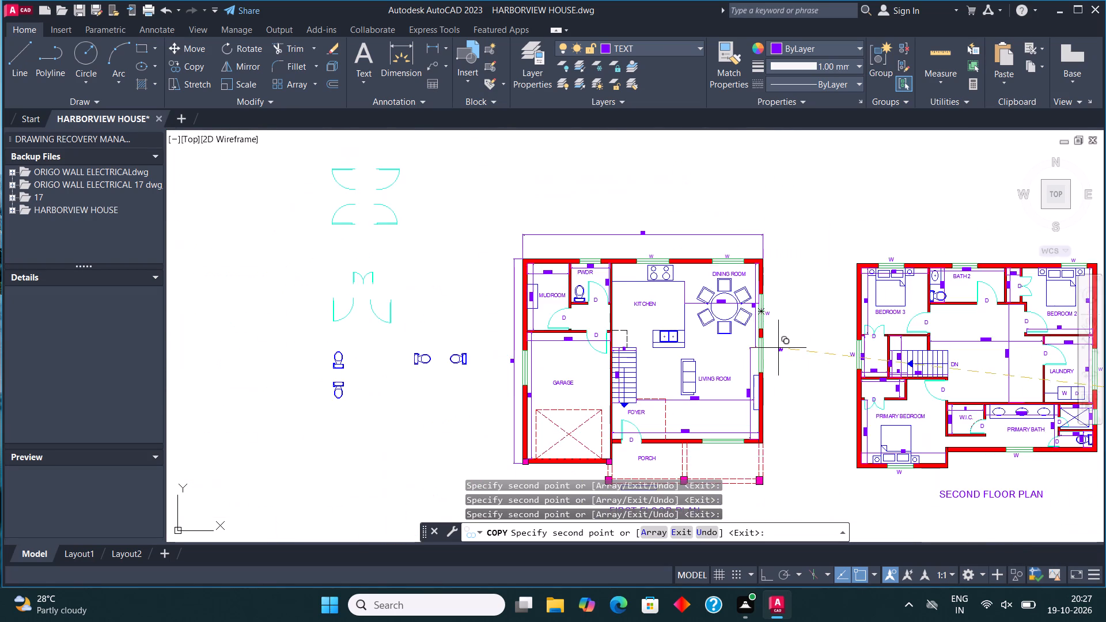
pyautogui.scroll(3, 778, 348)
pyautogui.click(679, 390)
# Place W copies at the LIVING ROOM's porch-side window and the GARAGE window, and finish copying the window tags.
pyautogui.scroll(-4, 674, 280)
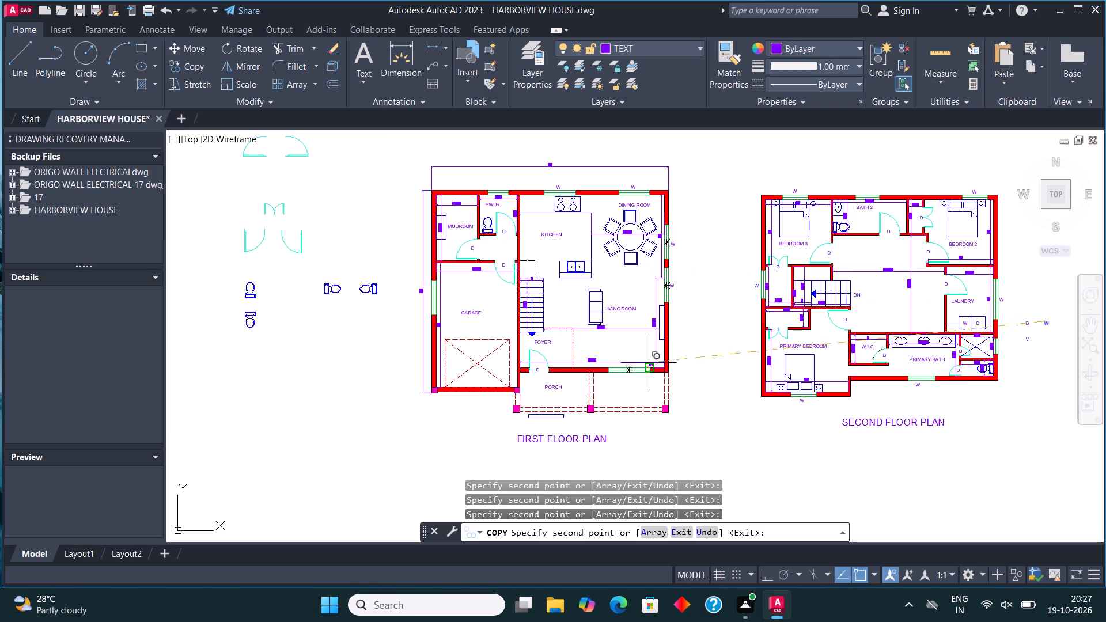
pyautogui.scroll(4, 630, 380)
pyautogui.click(608, 355)
pyautogui.scroll(-4, 630, 384)
pyautogui.scroll(3, 416, 286)
pyautogui.click(457, 339)
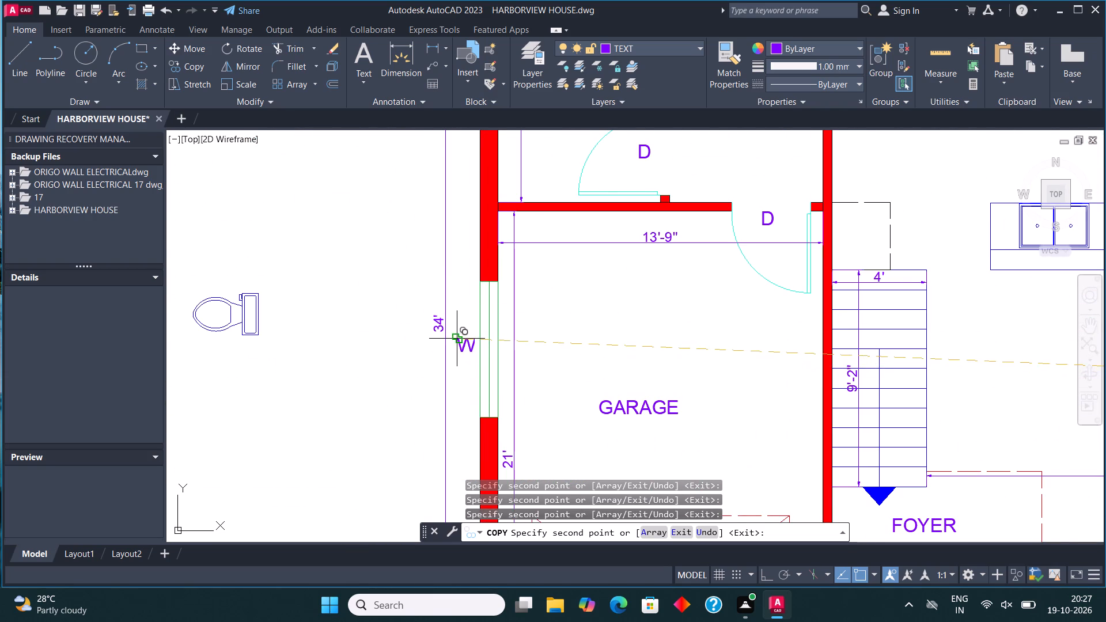
pyautogui.scroll(-3, 475, 381)
pyautogui.moveTo(594, 355); pyautogui.dragTo(537, 312, button='middle')
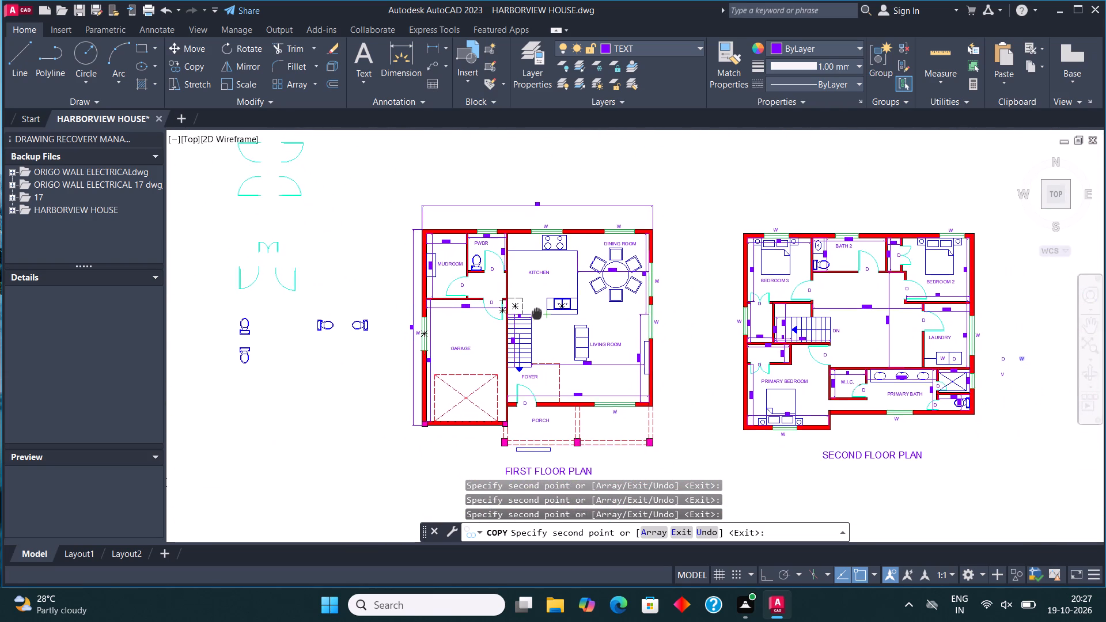
pyautogui.moveTo(537, 312); pyautogui.dragTo(527, 318, button='middle')
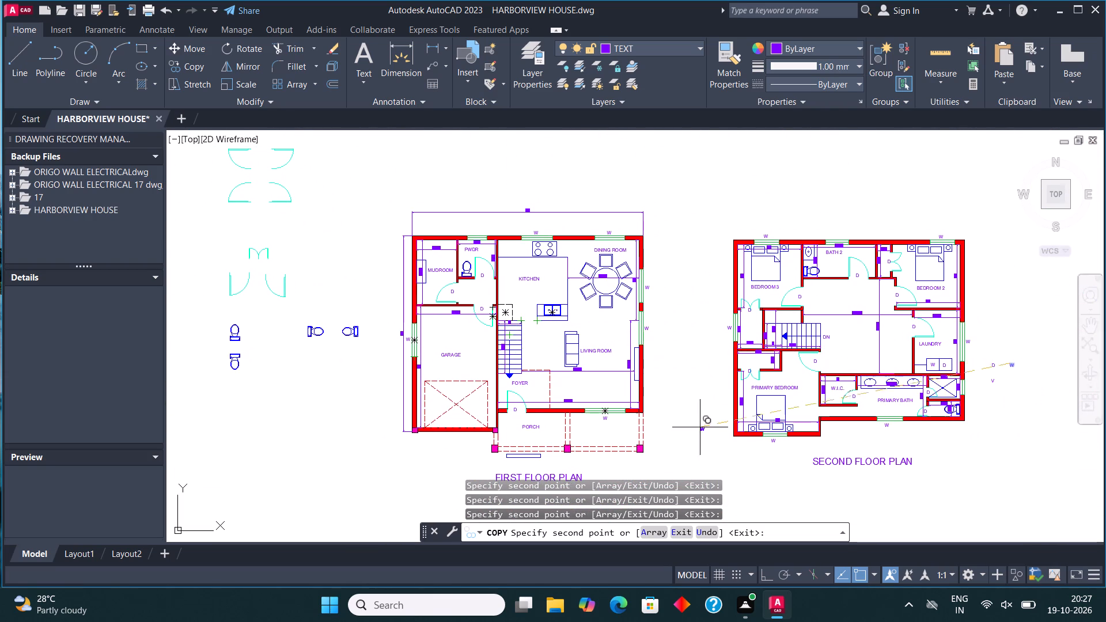
pyautogui.moveTo(690, 420); pyautogui.dragTo(643, 408, button='middle')
pyautogui.press('Escape')
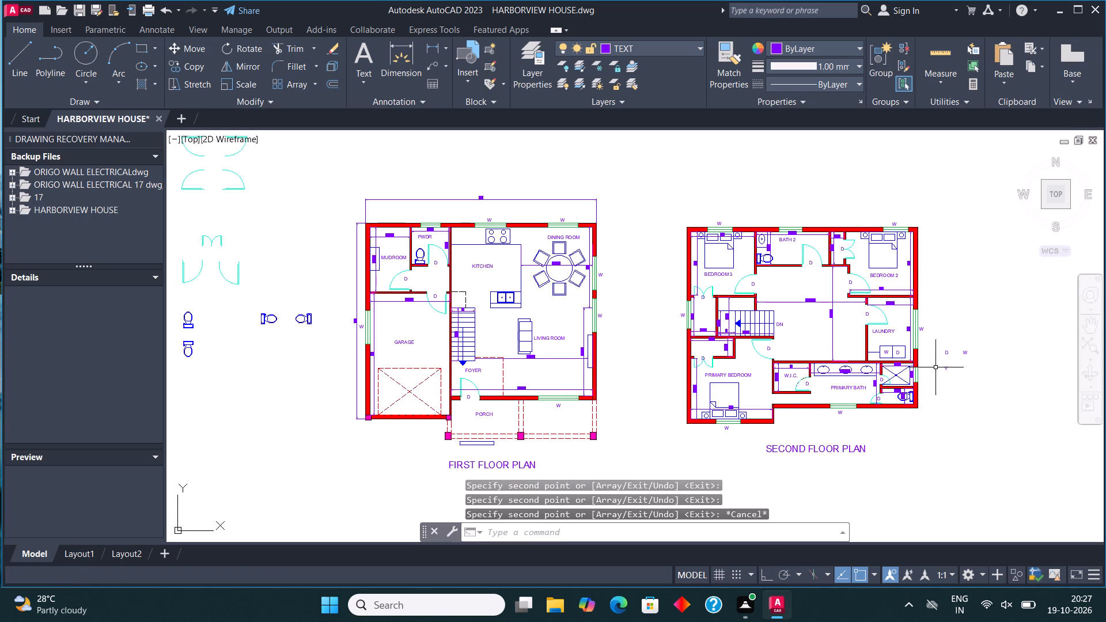
# Copy the spare V tag outside the second floor's PRIMARY BATH shower window and above the BATH 2 window.
pyautogui.click(949, 368)
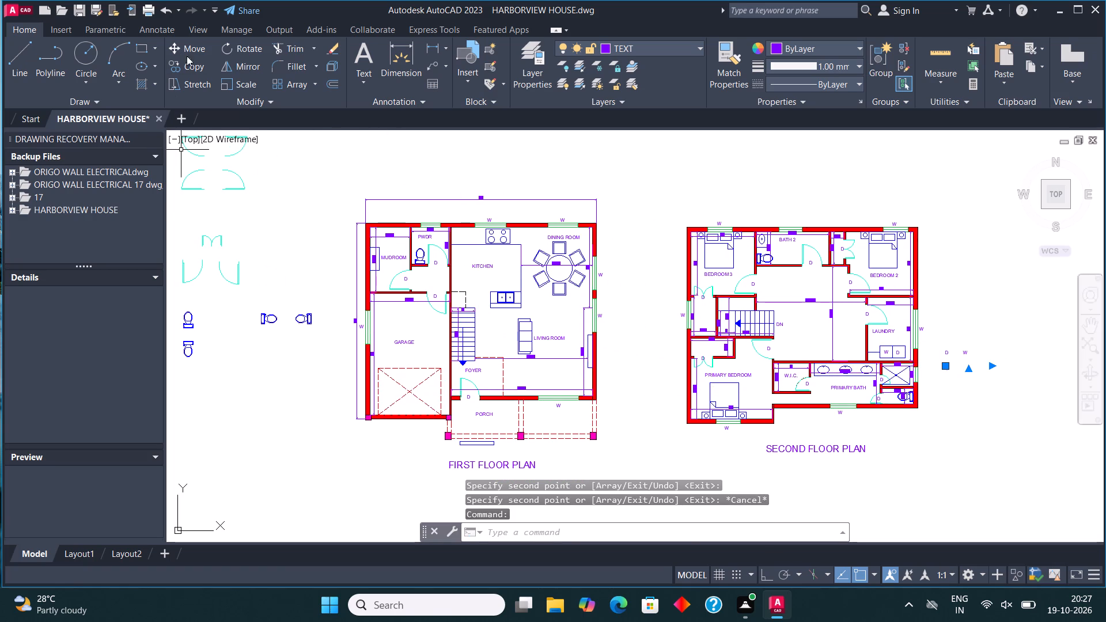
pyautogui.click(191, 60)
pyautogui.scroll(3, 924, 388)
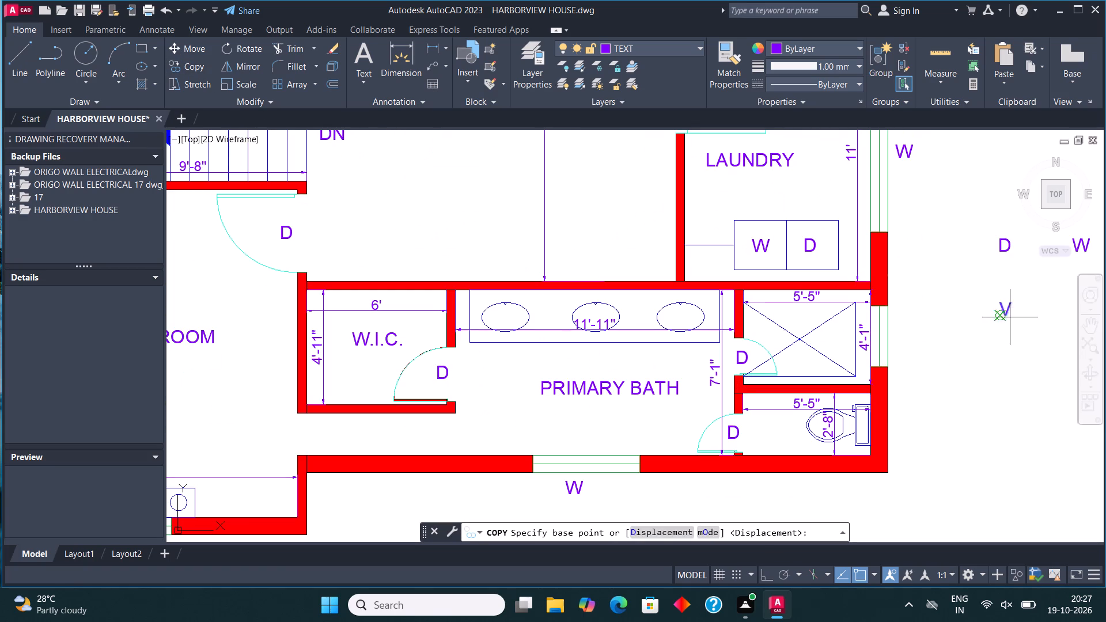
pyautogui.click(1013, 302)
pyautogui.click(896, 328)
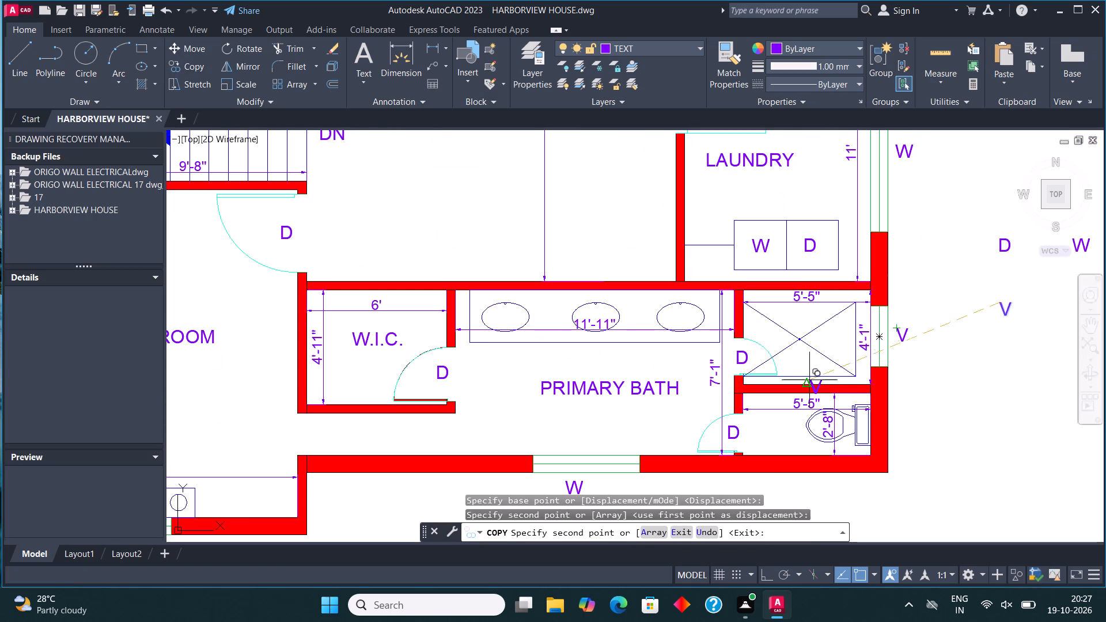
pyautogui.scroll(-3, 592, 367)
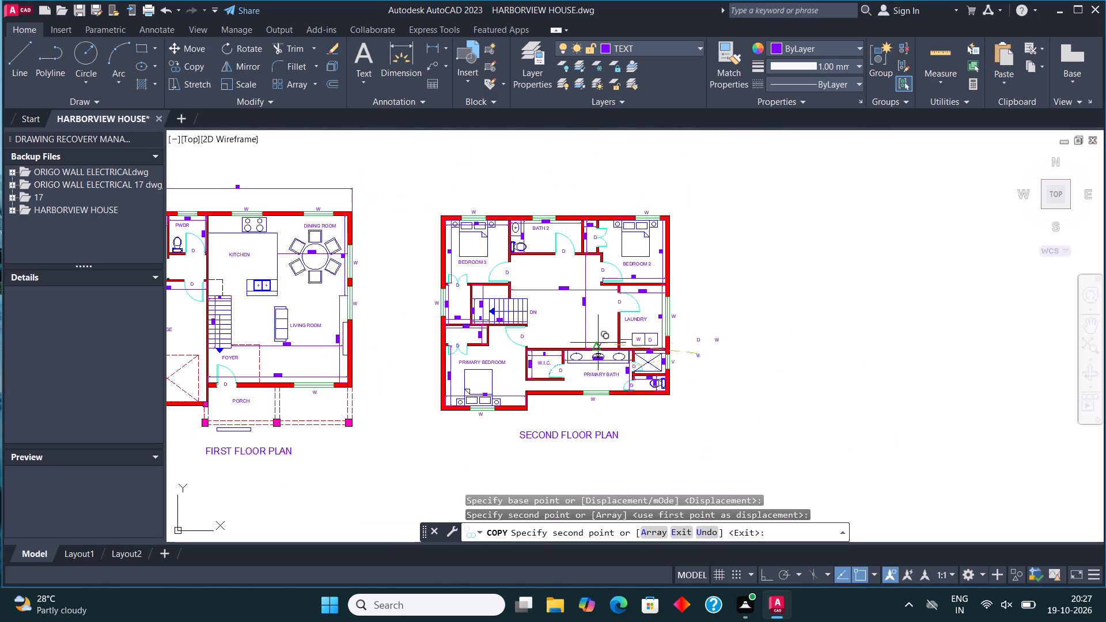
pyautogui.moveTo(596, 308); pyautogui.dragTo(607, 355, button='middle')
pyautogui.scroll(5, 549, 253)
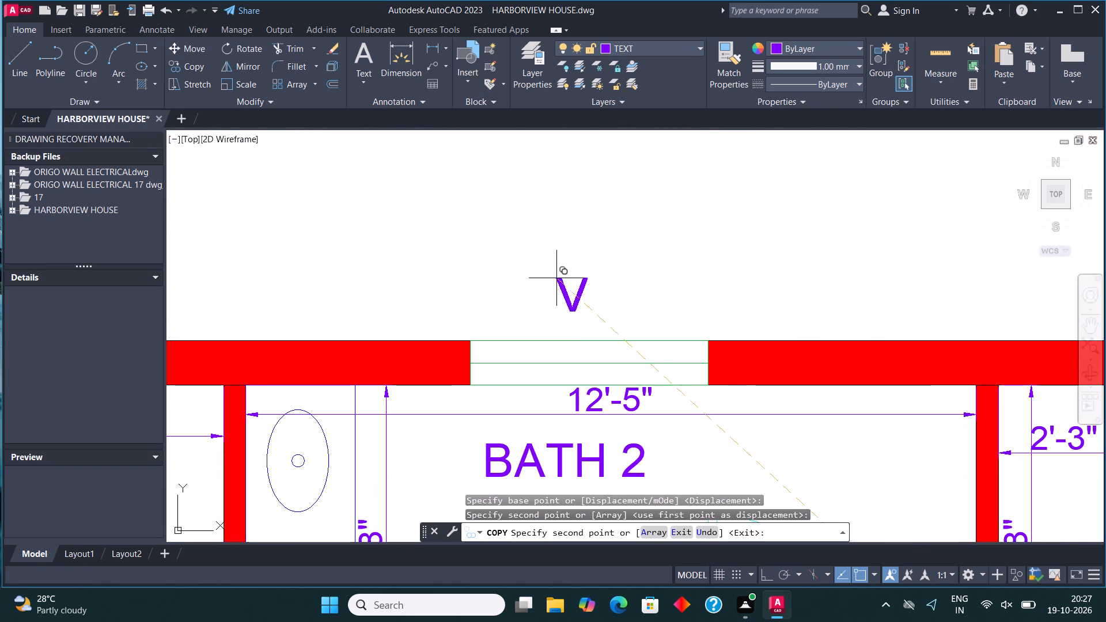
pyautogui.click(575, 295)
# On the first floor plan, place a V copy above the PWDR window.
pyautogui.scroll(-3, 547, 251)
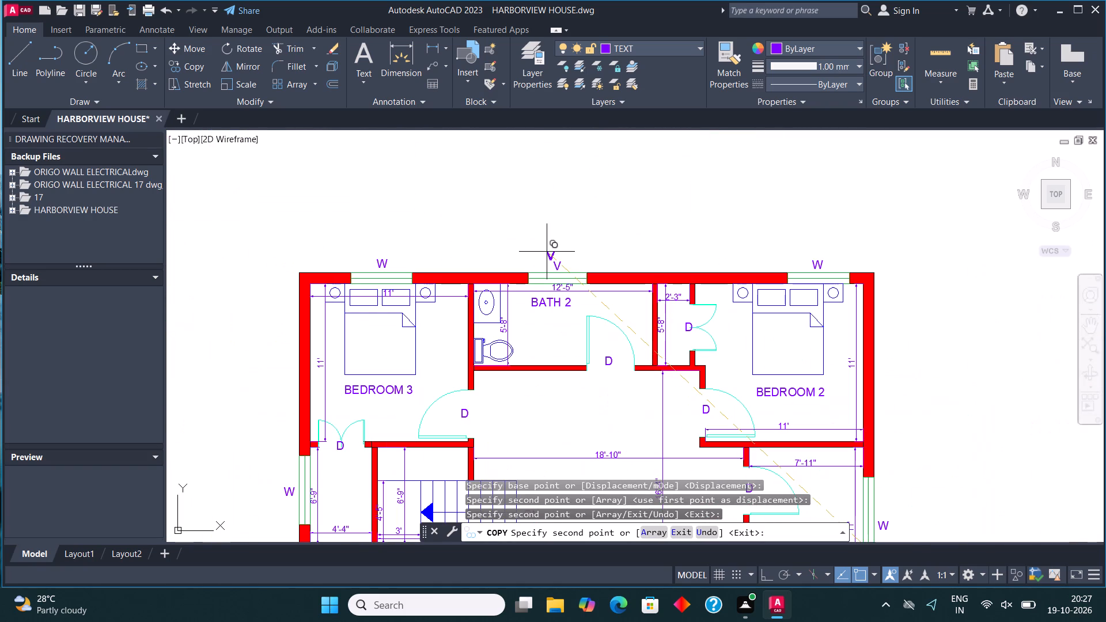
pyautogui.scroll(-2, 547, 253)
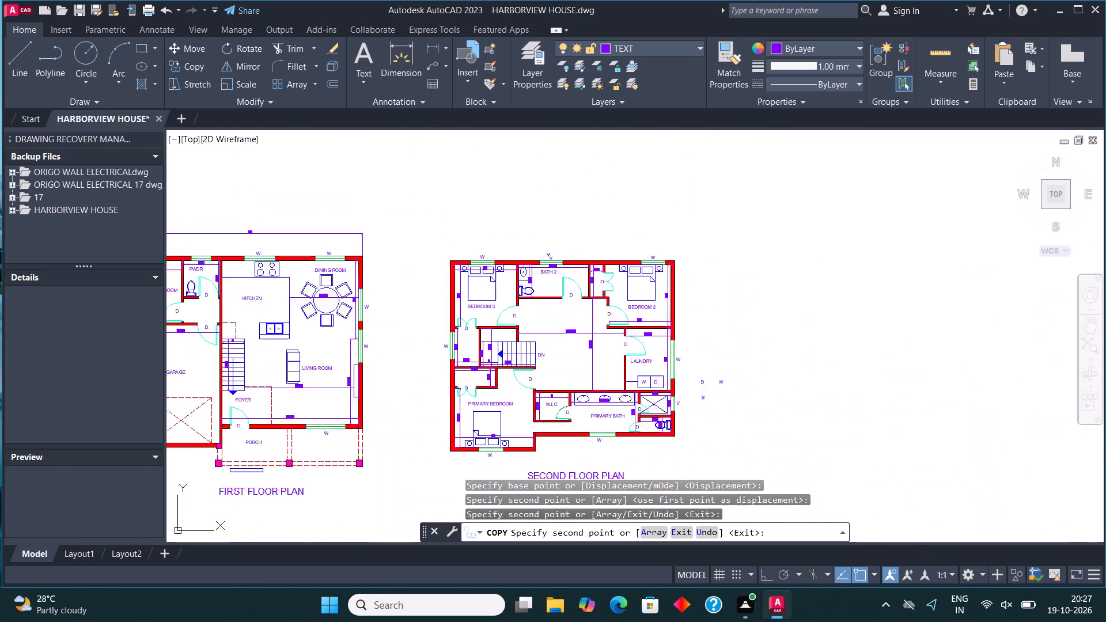
pyautogui.scroll(-1, 551, 252)
pyautogui.scroll(1, 554, 251)
pyautogui.scroll(-2, 662, 289)
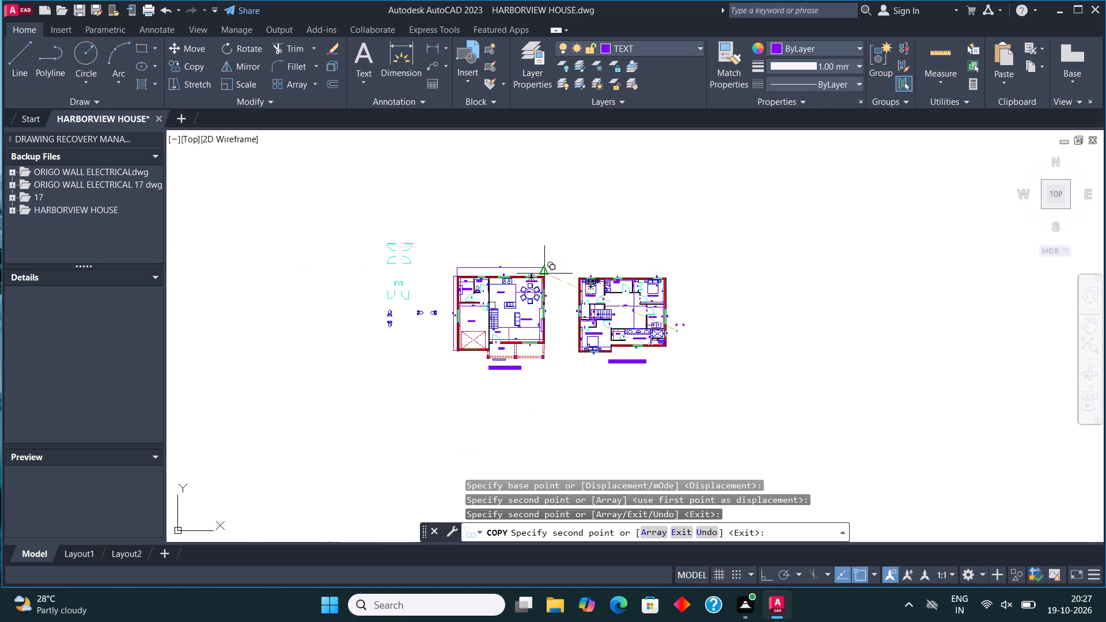
pyautogui.scroll(4, 497, 261)
pyautogui.scroll(3, 378, 348)
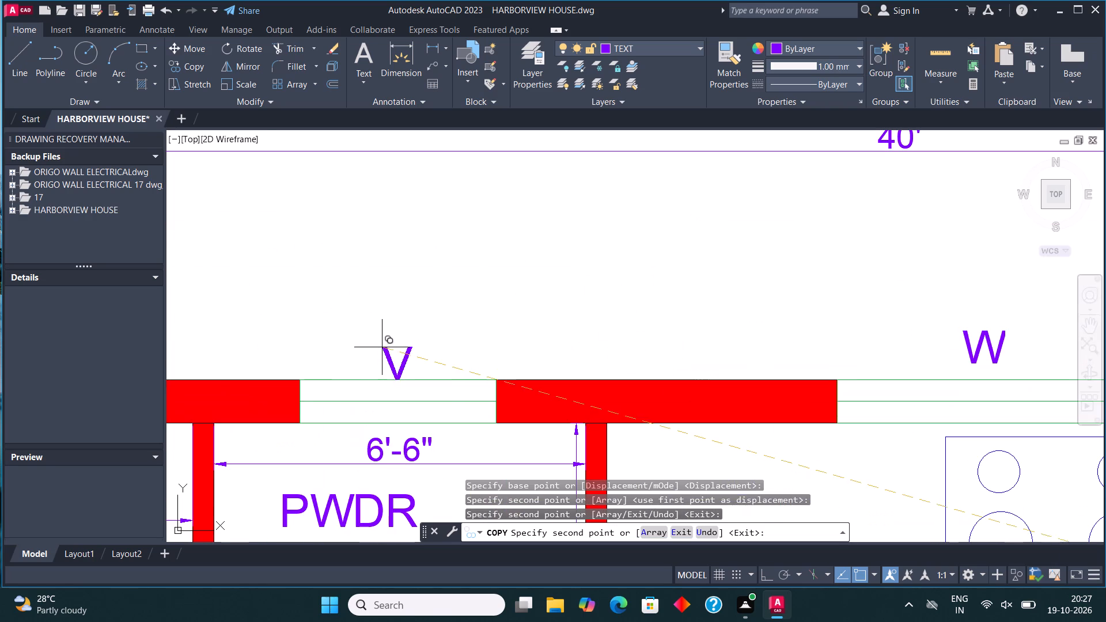
pyautogui.click(381, 332)
pyautogui.scroll(-5, 698, 142)
pyautogui.moveTo(783, 345); pyautogui.dragTo(783, 345, button='middle')
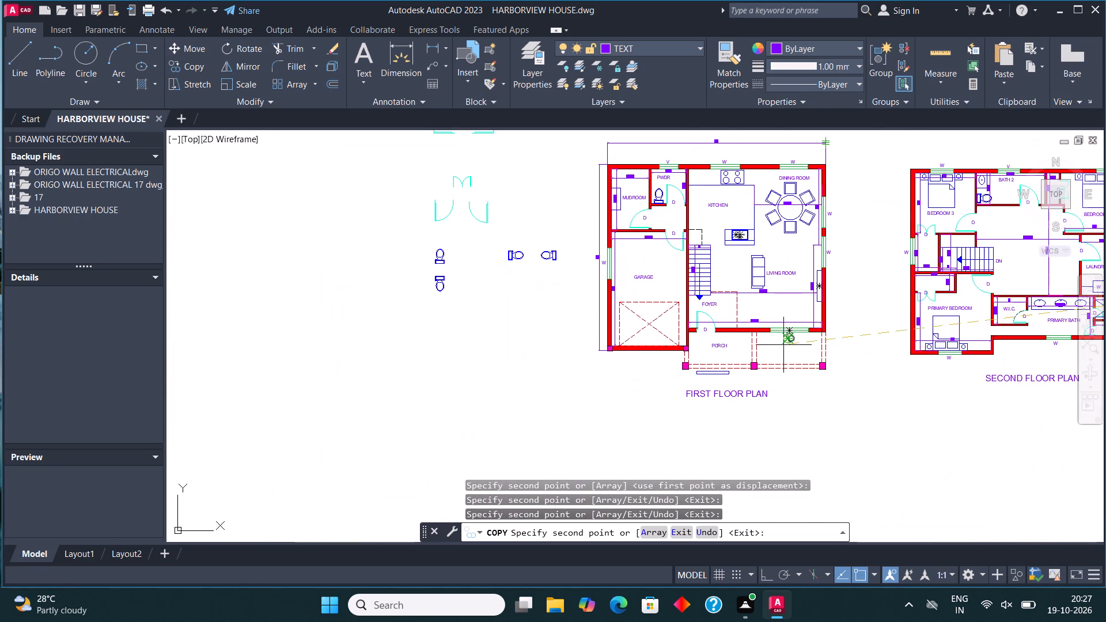
# Finish copying the V tags and check the door, window and ventilator tags on both floor plans.
pyautogui.moveTo(783, 345); pyautogui.dragTo(658, 399, button='middle')
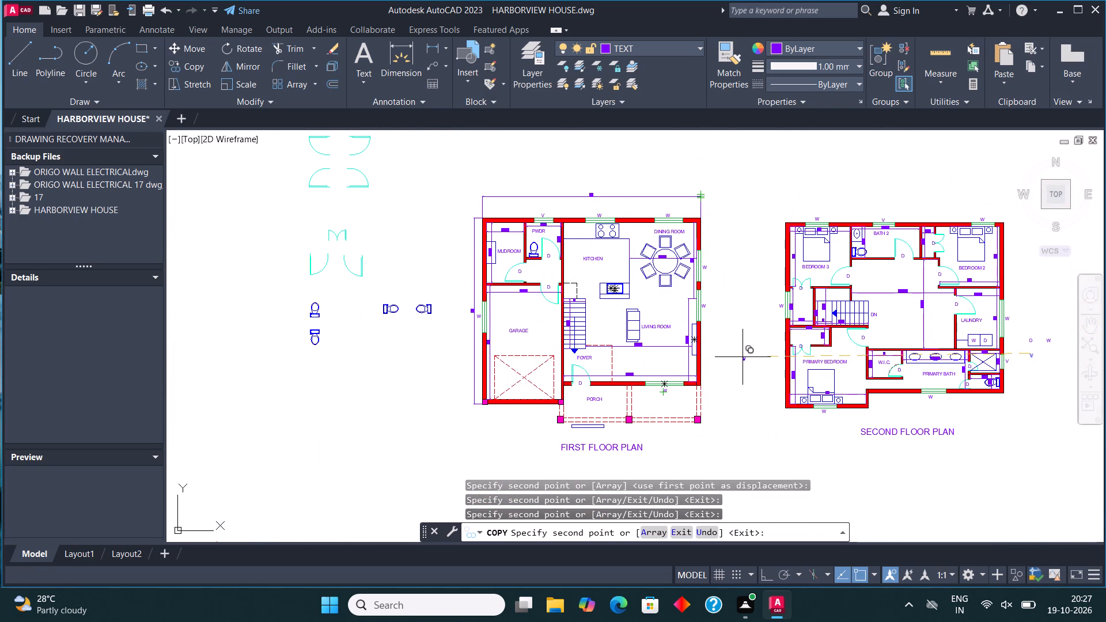
pyautogui.press('Escape')
pyautogui.scroll(-2, 609, 345)
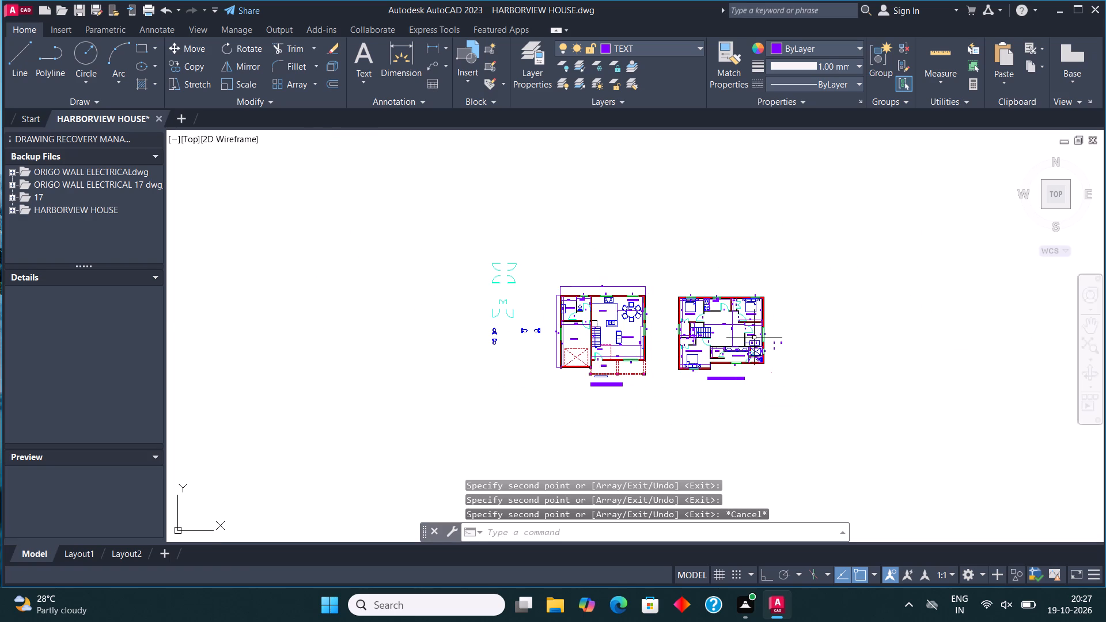
pyautogui.scroll(2, 754, 337)
pyautogui.moveTo(748, 336); pyautogui.dragTo(725, 361, button='middle')
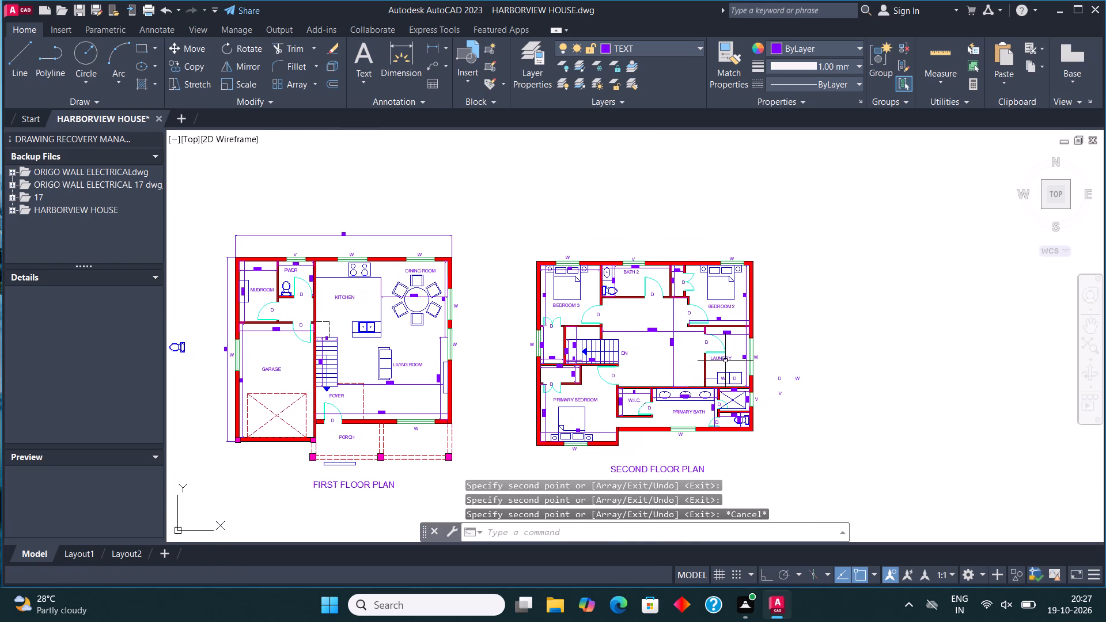
pyautogui.scroll(1, 725, 361)
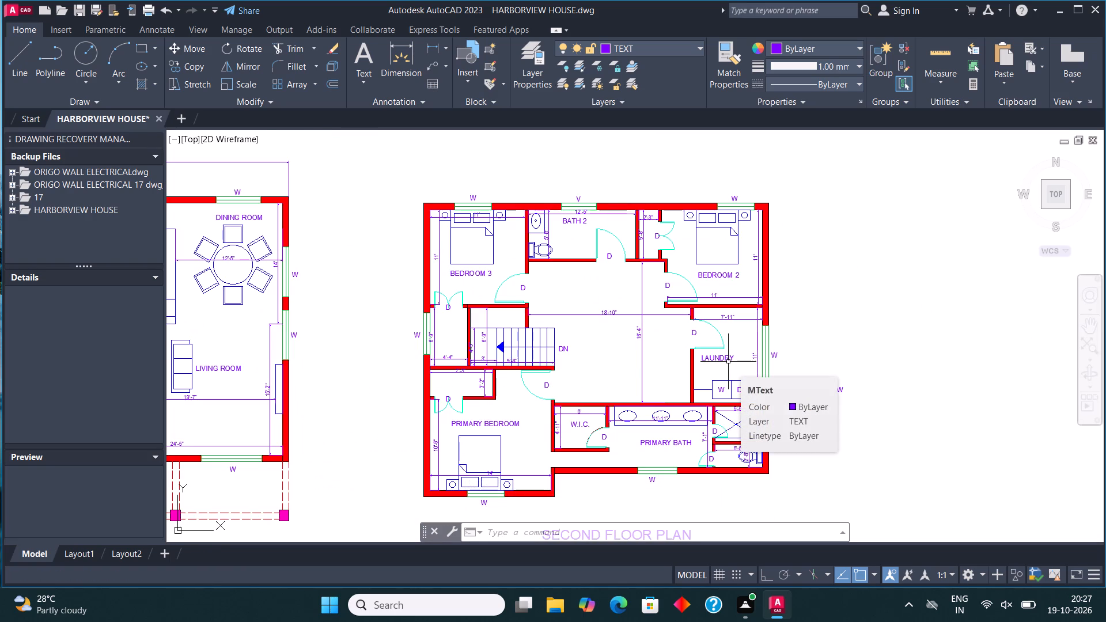
pyautogui.scroll(-3, 728, 362)
pyautogui.moveTo(704, 375); pyautogui.dragTo(578, 423, button='middle')
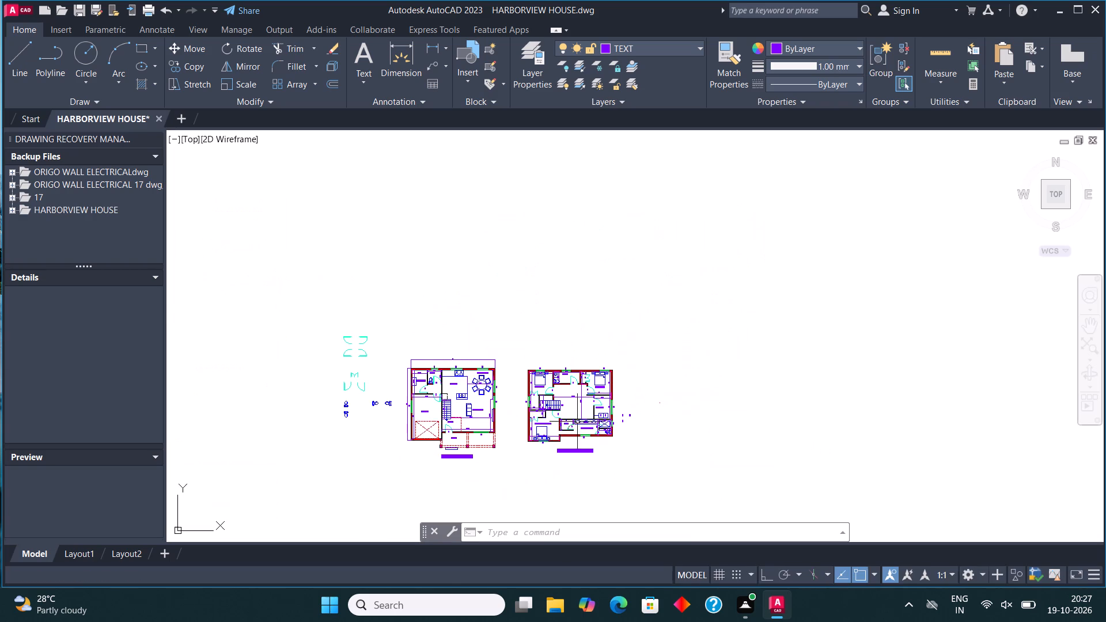
# On layer 0, draw a 40' horizontal base line in the empty space above the floor plans, with Ortho on.
pyautogui.scroll(2, 570, 336)
pyautogui.moveTo(570, 336); pyautogui.dragTo(521, 353, button='middle')
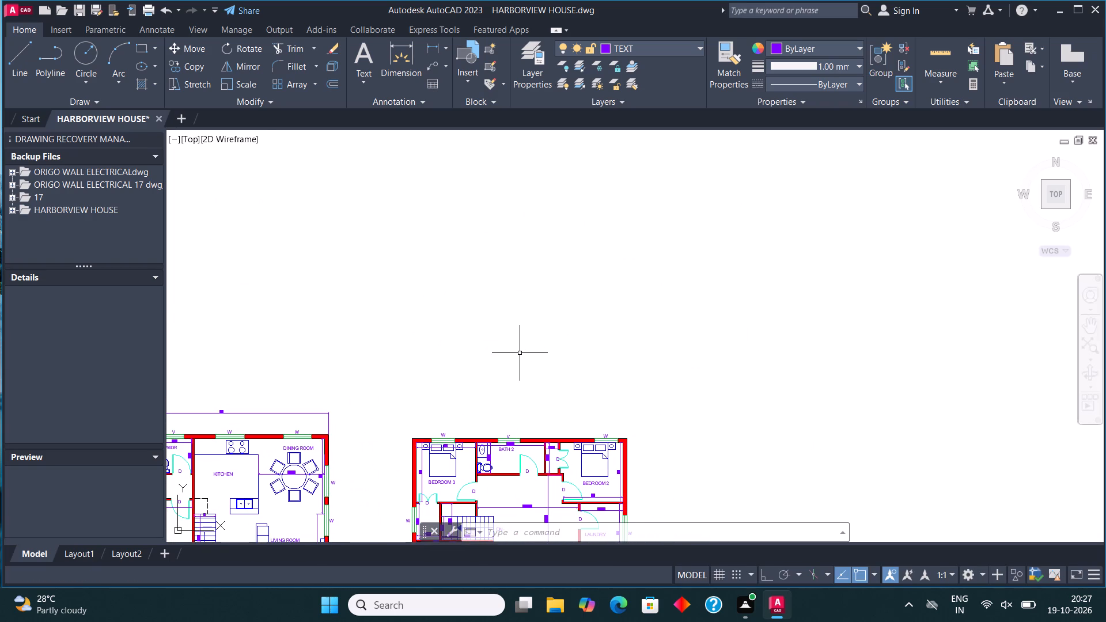
pyautogui.click(609, 37)
pyautogui.click(624, 50)
pyautogui.click(637, 73)
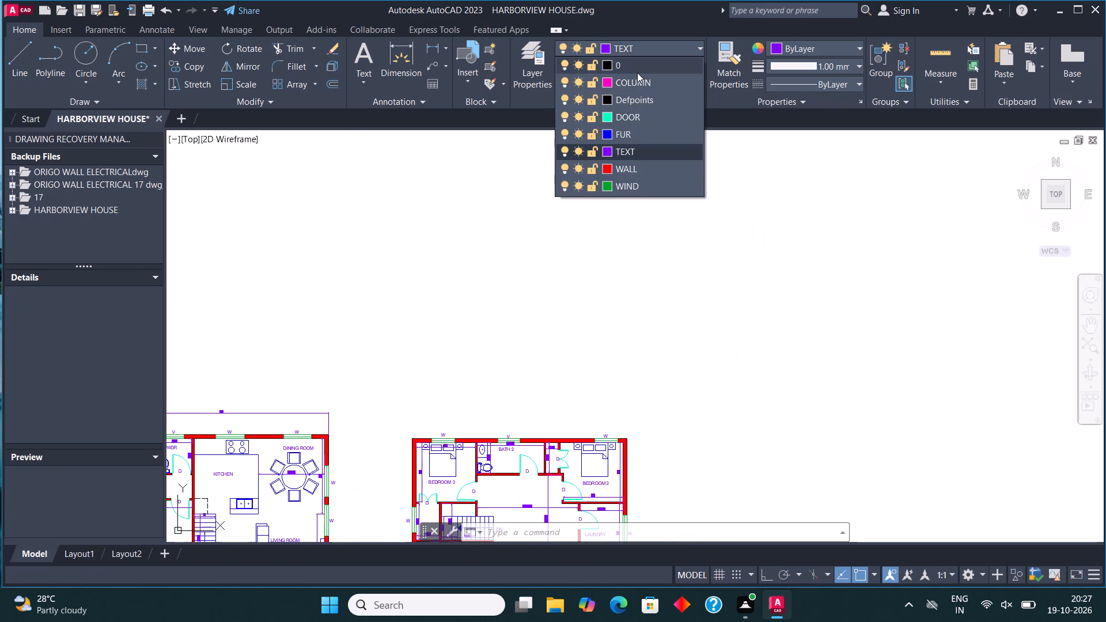
pyautogui.click(20, 53)
pyautogui.scroll(-2, 401, 385)
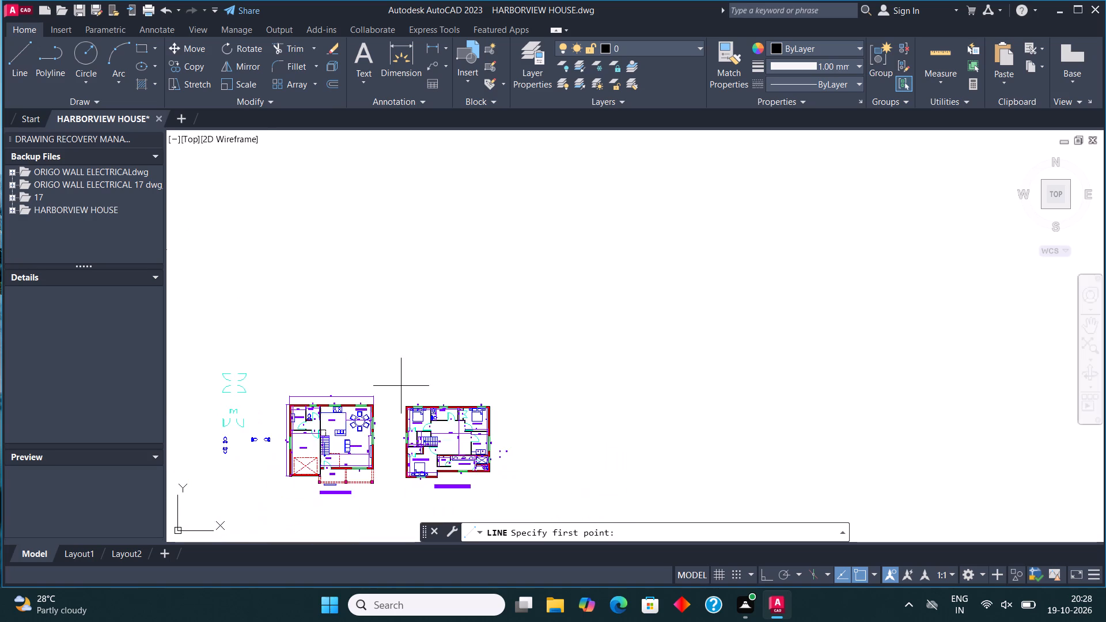
pyautogui.scroll(2, 350, 362)
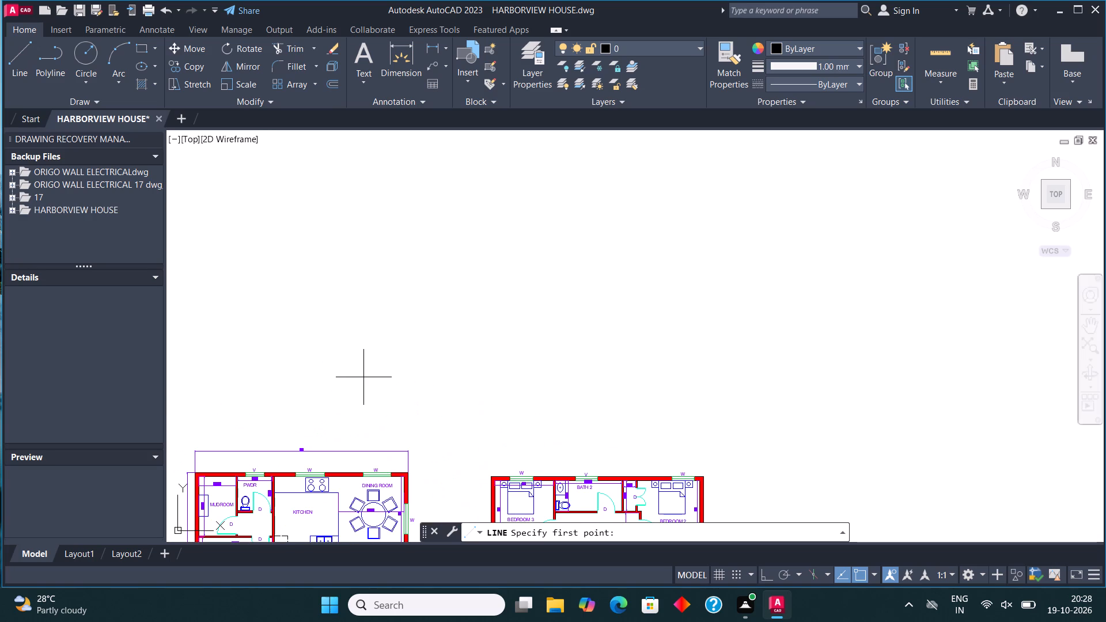
pyautogui.click(357, 367)
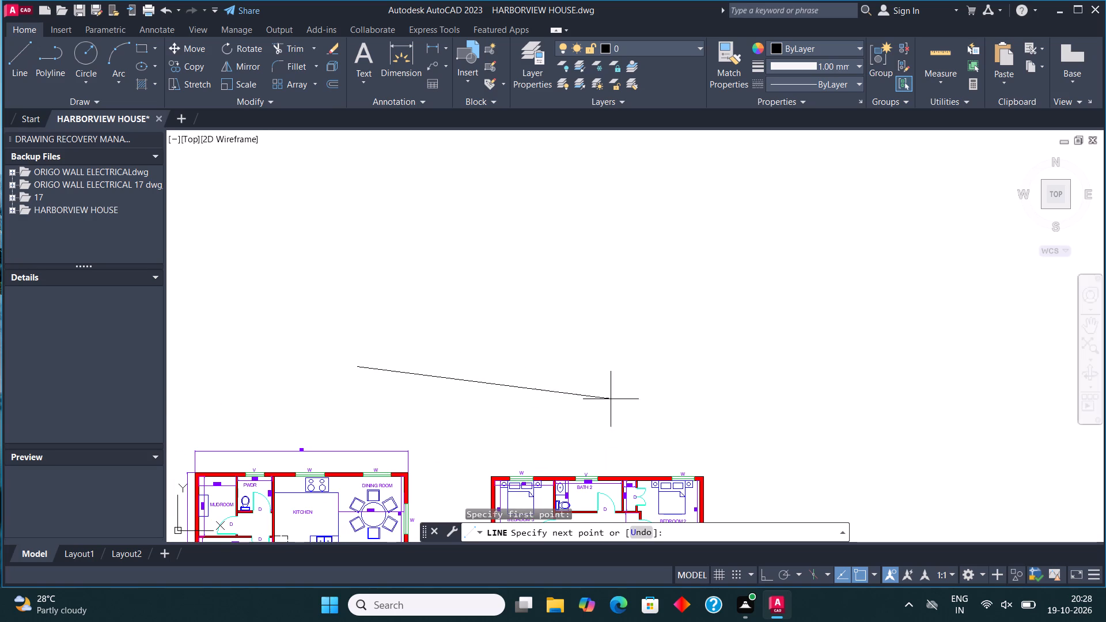
pyautogui.press('F8')
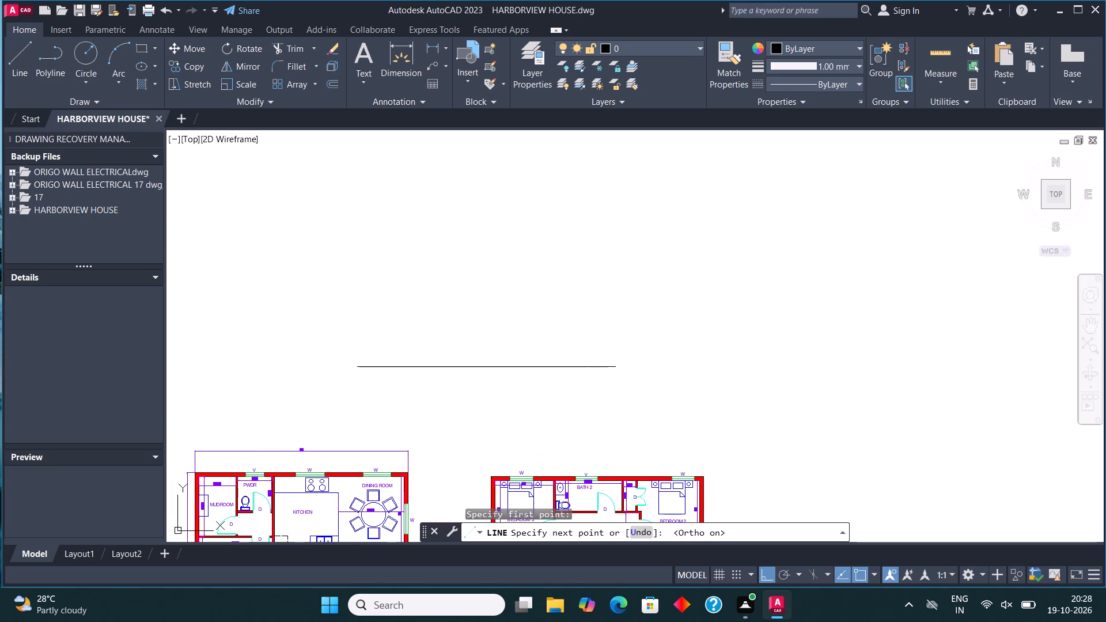
pyautogui.write("40'")
pyautogui.press('Return')
pyautogui.press('Escape')
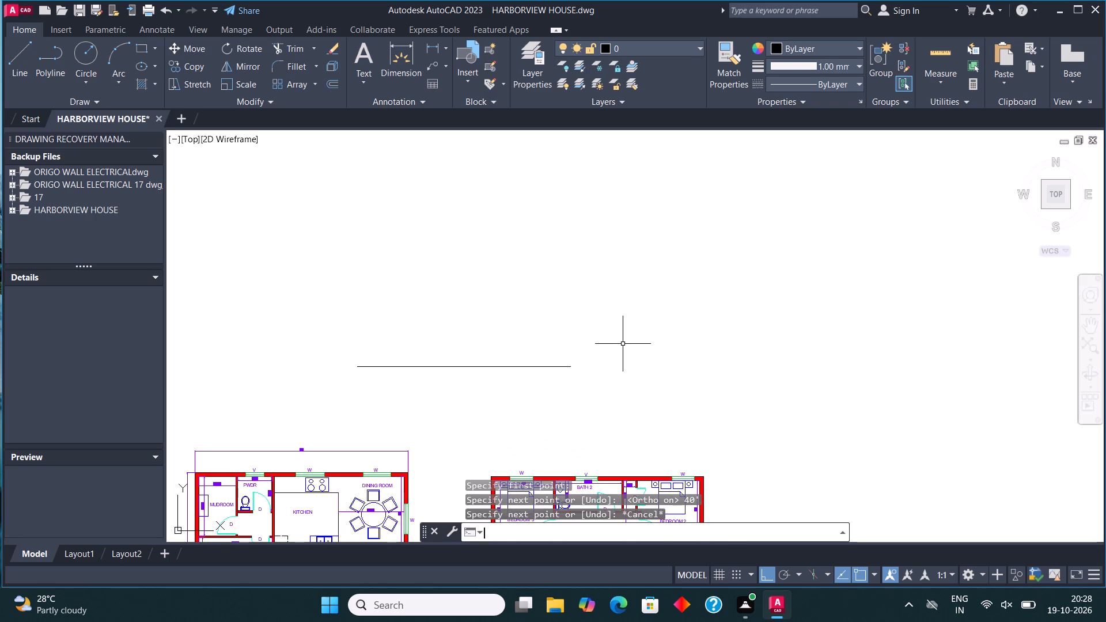
# Draw a 1'6" vertical line up from the base line's left end and a short horizontal level mark at its top.
pyautogui.click(17, 59)
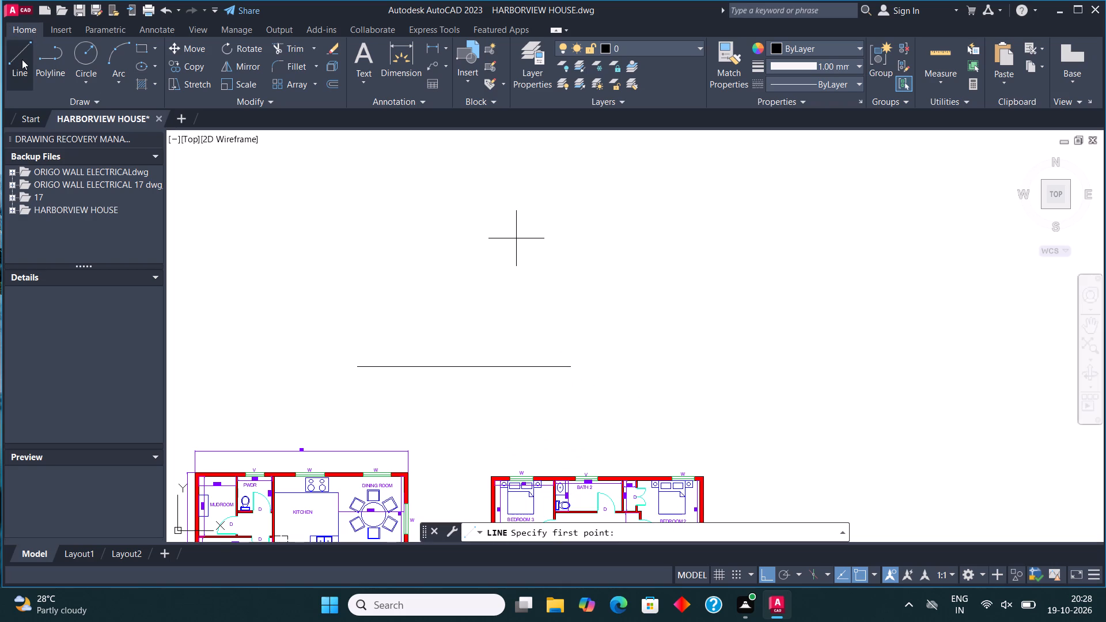
pyautogui.click(361, 369)
pyautogui.write("1'3")
pyautogui.press('BackSpace')
pyautogui.write('6"')
pyautogui.press('Return')
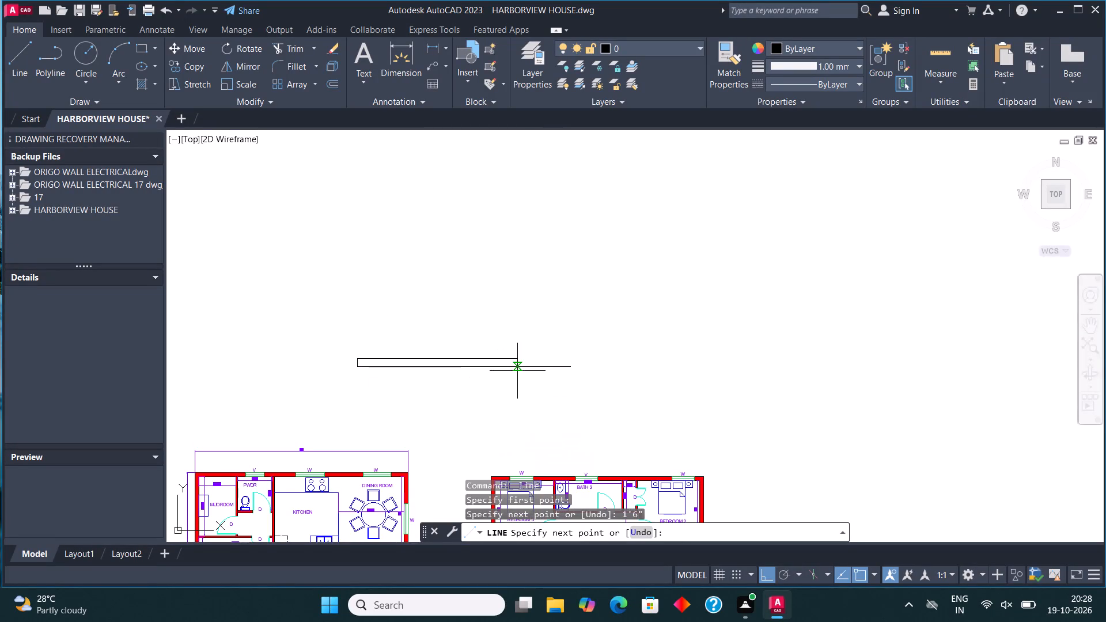
pyautogui.press('Escape')
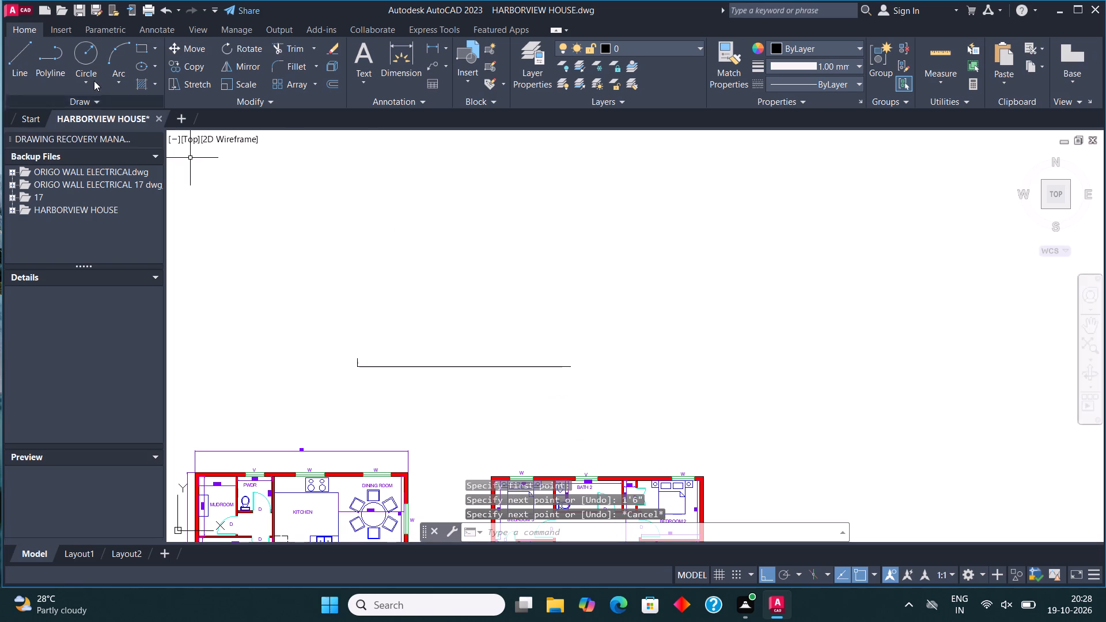
pyautogui.click(20, 46)
pyautogui.scroll(3, 368, 366)
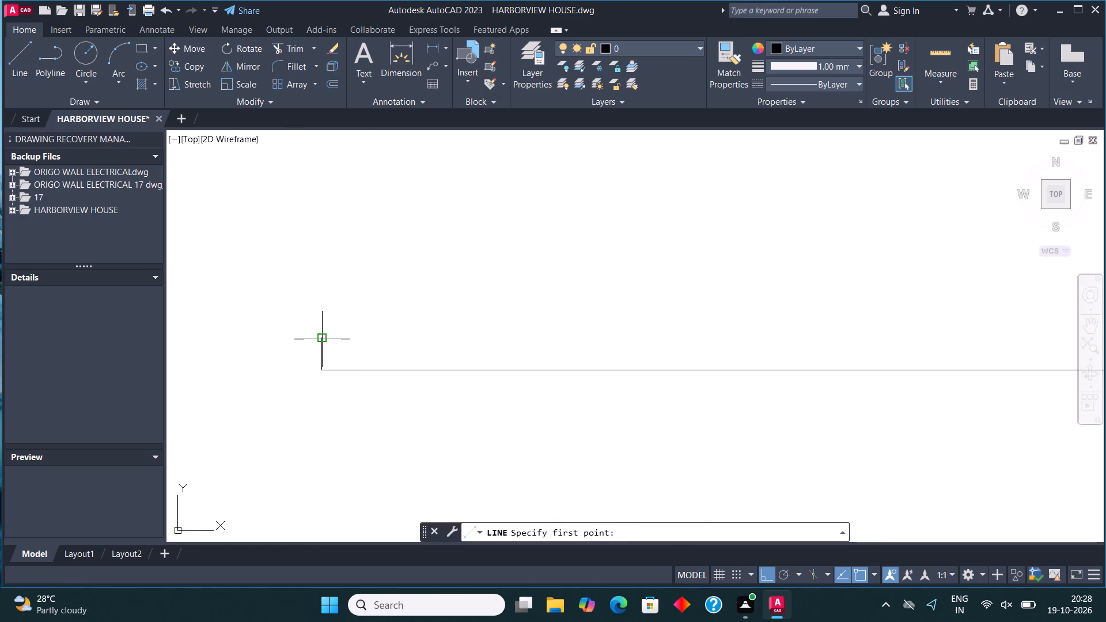
pyautogui.click(322, 339)
pyautogui.click(390, 342)
# Continue the vertical line 9' up from the 1'6" level and add a short horizontal mark at its top.
pyautogui.click(14, 62)
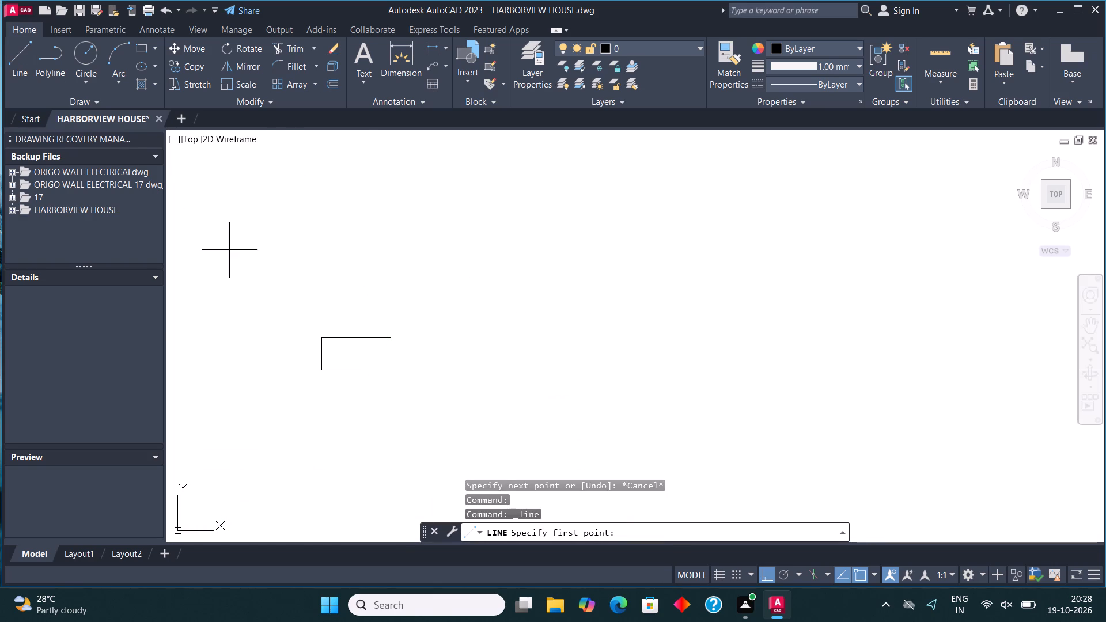
pyautogui.click(324, 335)
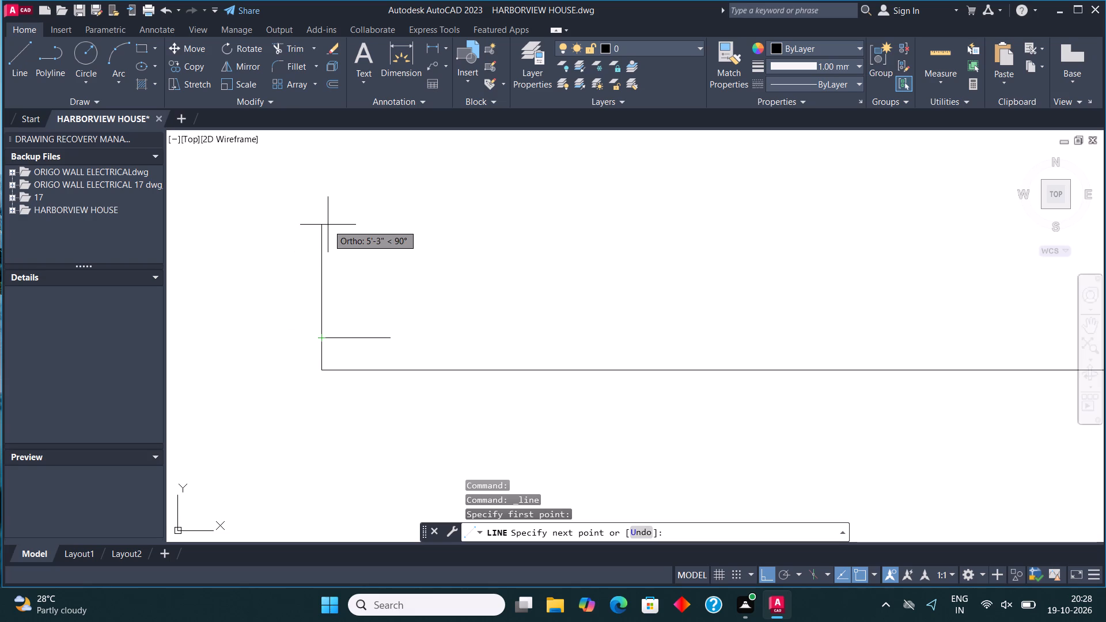
pyautogui.write("9'")
pyautogui.press('Return')
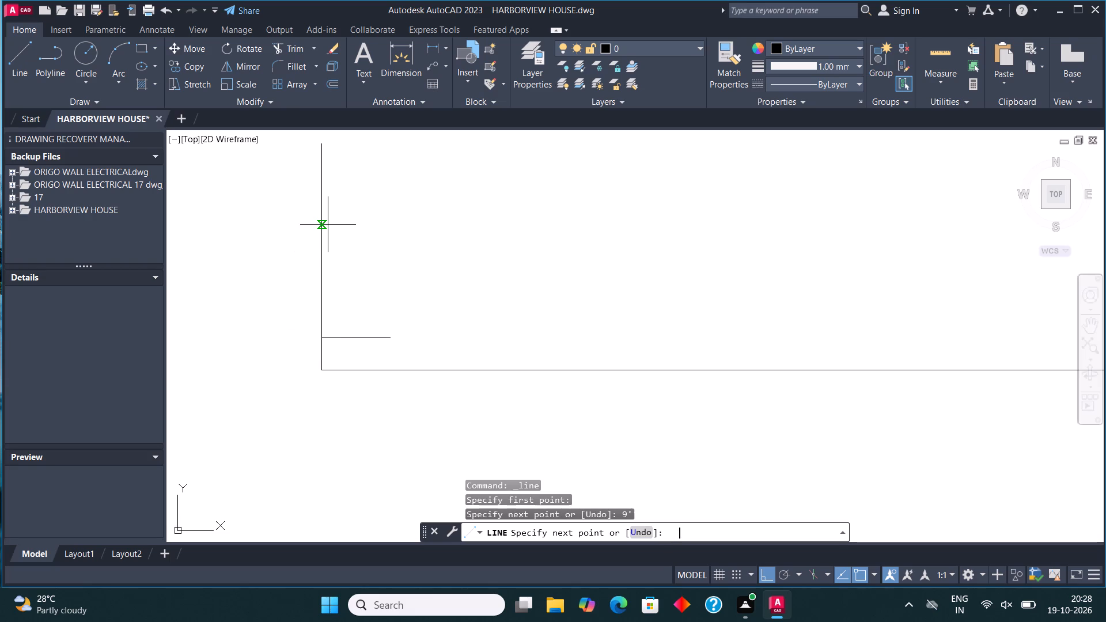
pyautogui.scroll(-4, 328, 225)
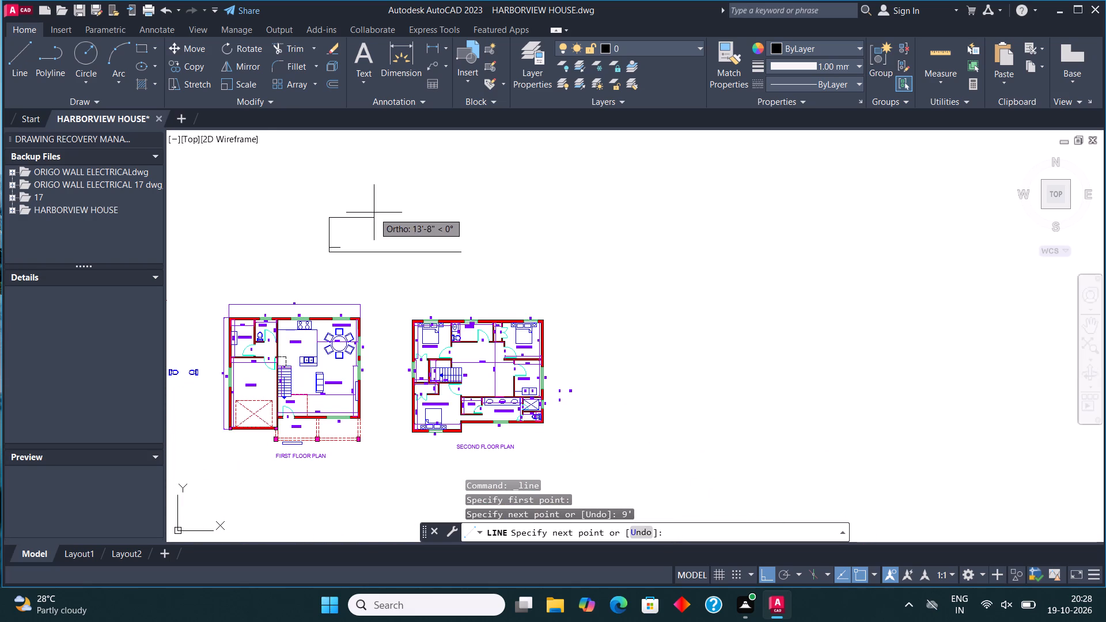
pyautogui.scroll(3, 353, 223)
pyautogui.click(282, 215)
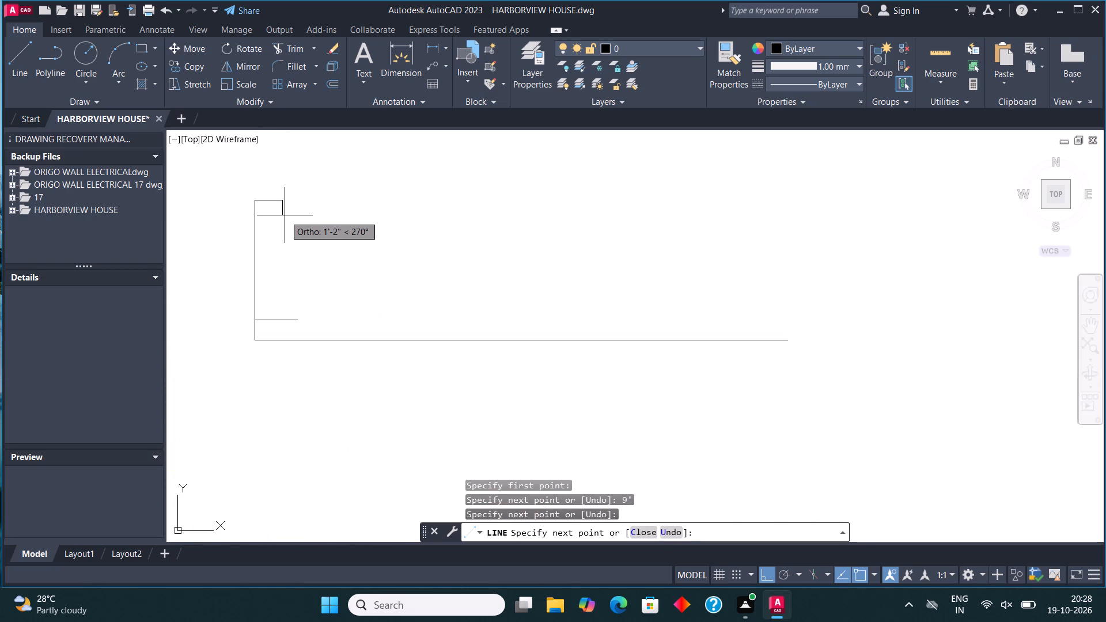
pyautogui.press('Escape')
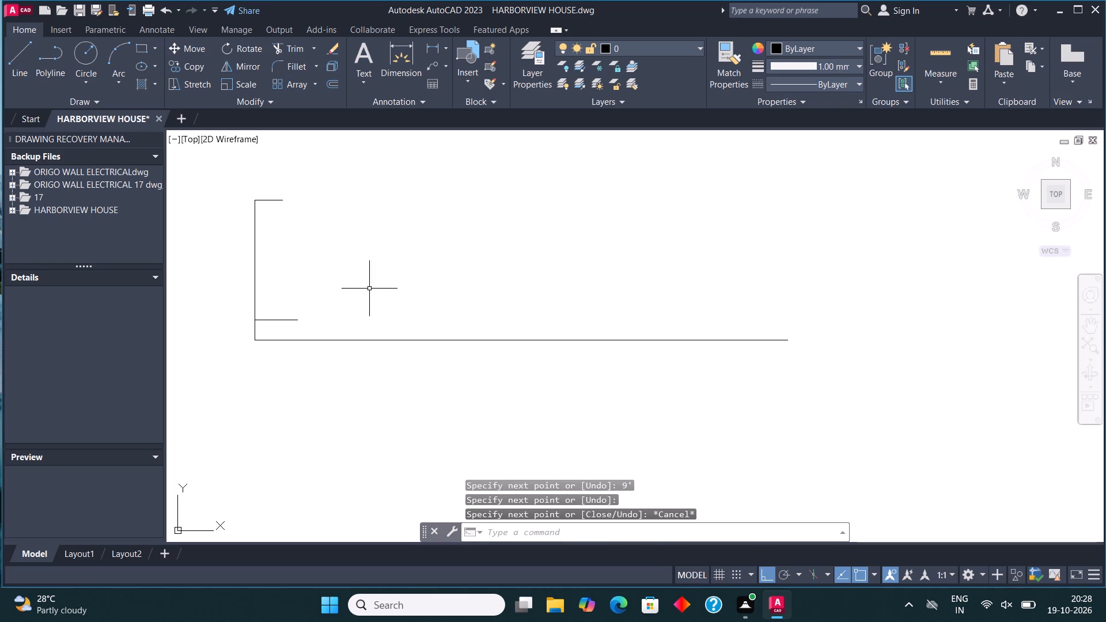
# Draw another 9' vertical line above the first 9' segment, with a horizontal mark about 1'-10" long at its top.
pyautogui.scroll(-2, 476, 344)
pyautogui.scroll(1, 395, 266)
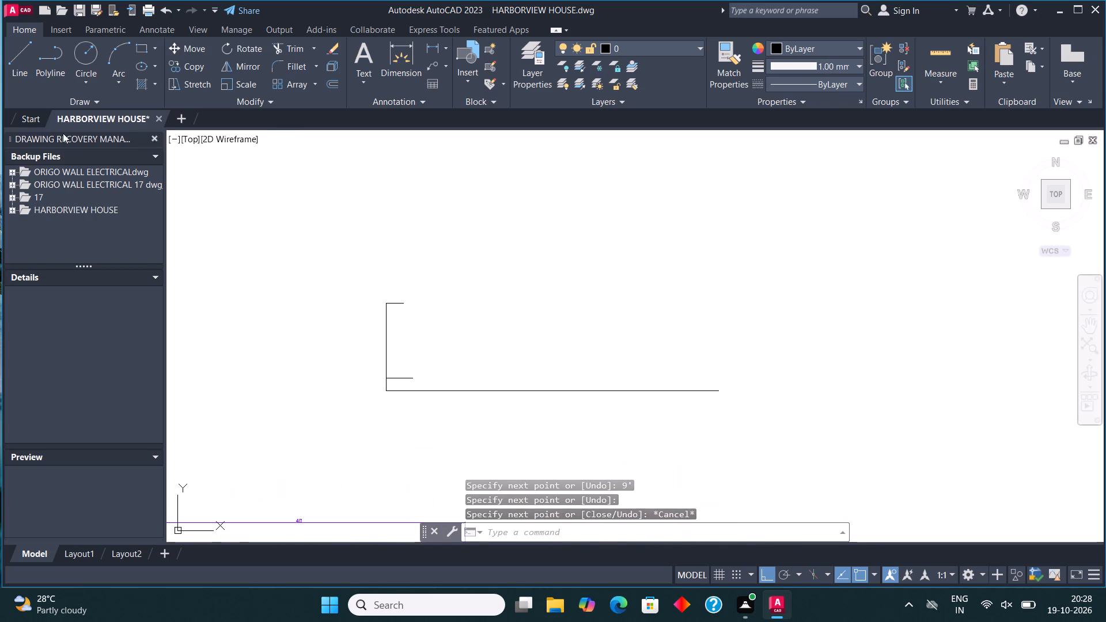
pyautogui.click(26, 63)
pyautogui.click(388, 307)
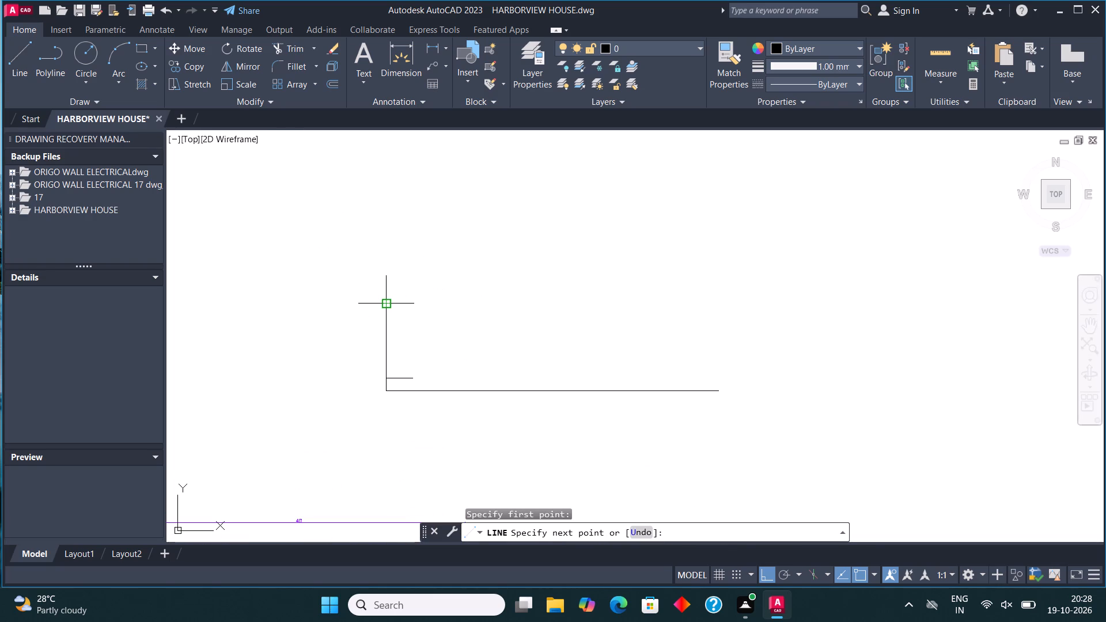
pyautogui.write("9'")
pyautogui.press('Return')
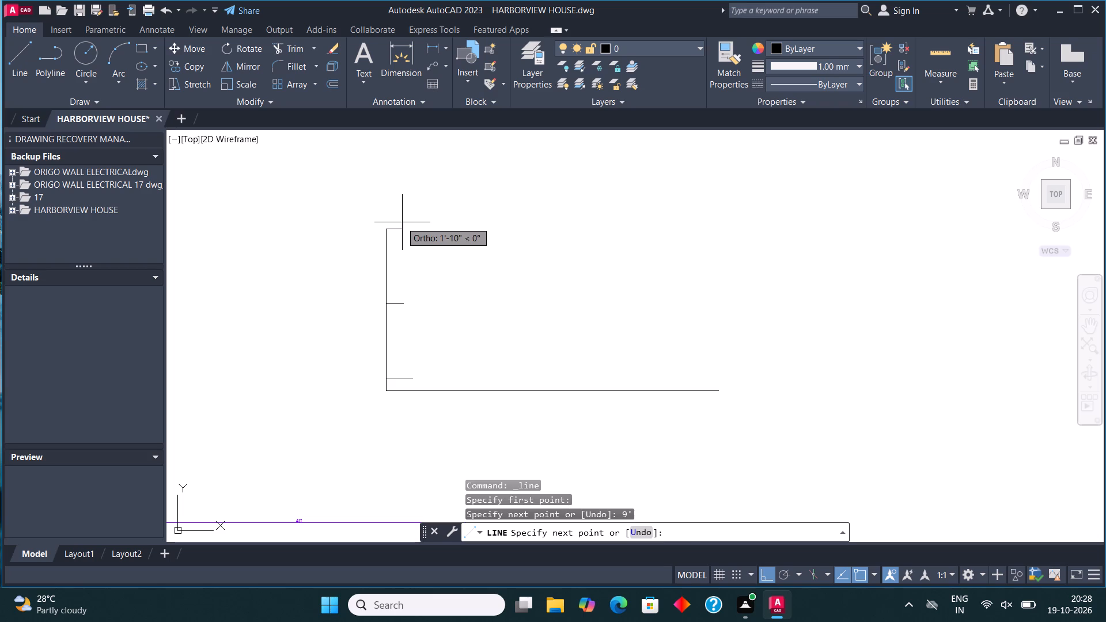
pyautogui.click(402, 227)
pyautogui.press('Escape')
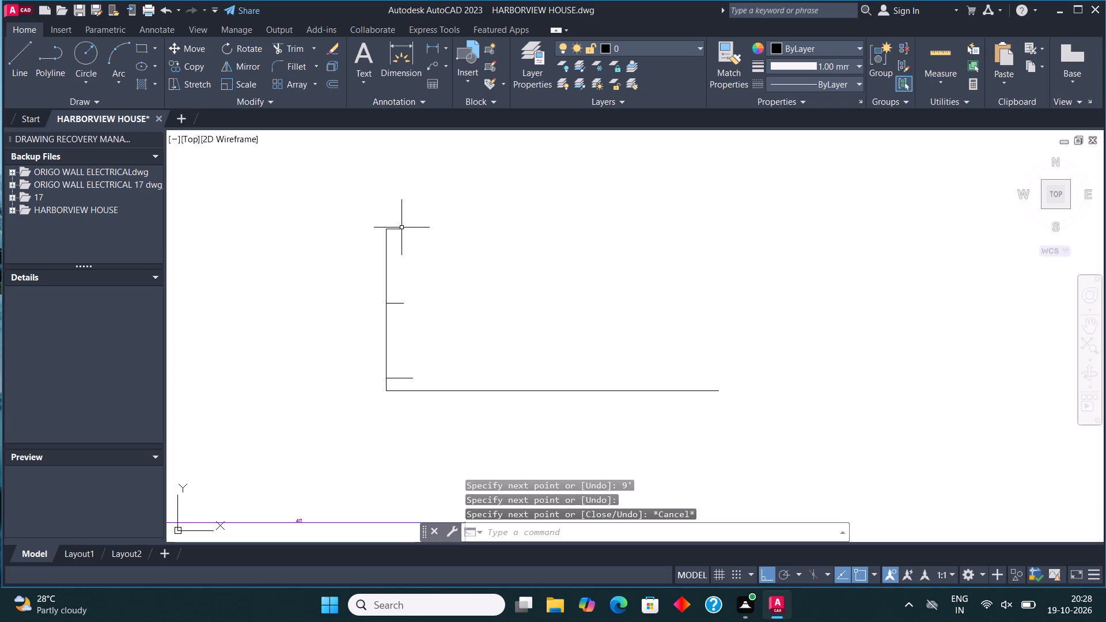
# Draw a 2'6" vertical line above the second 9' segment, with a short horizontal mark at its top.
pyautogui.click(23, 56)
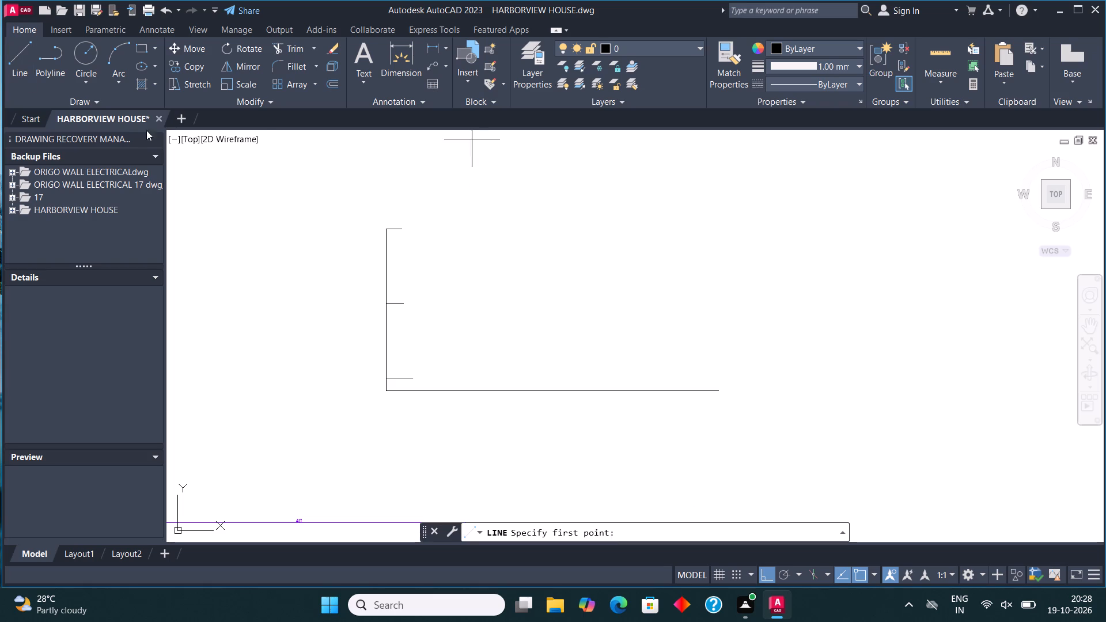
pyautogui.click(387, 232)
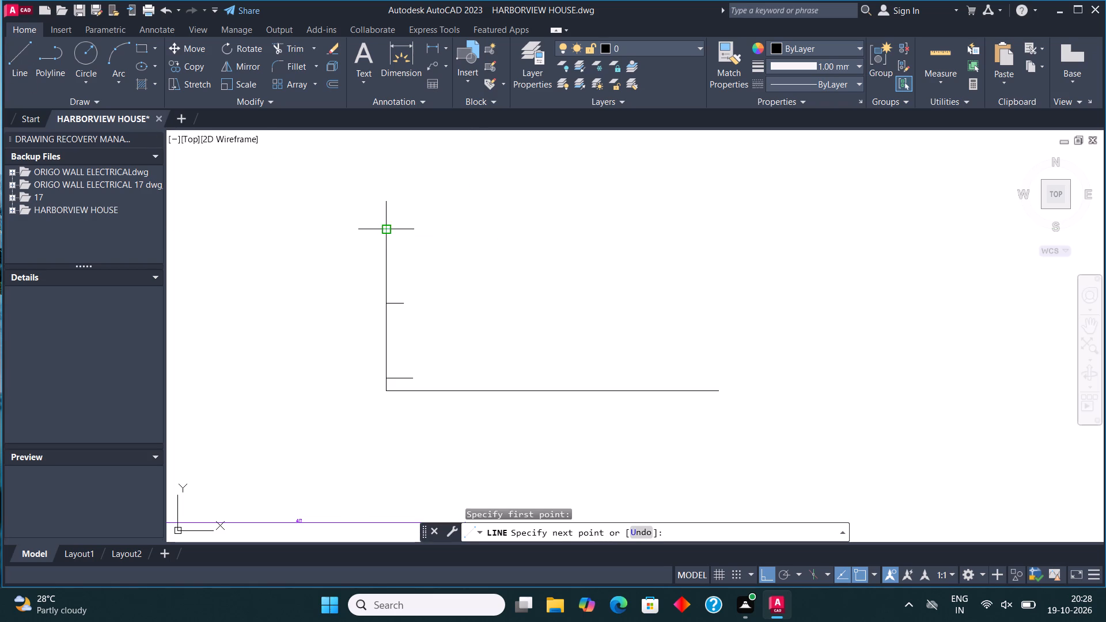
pyautogui.write('2\'6"')
pyautogui.press('Return')
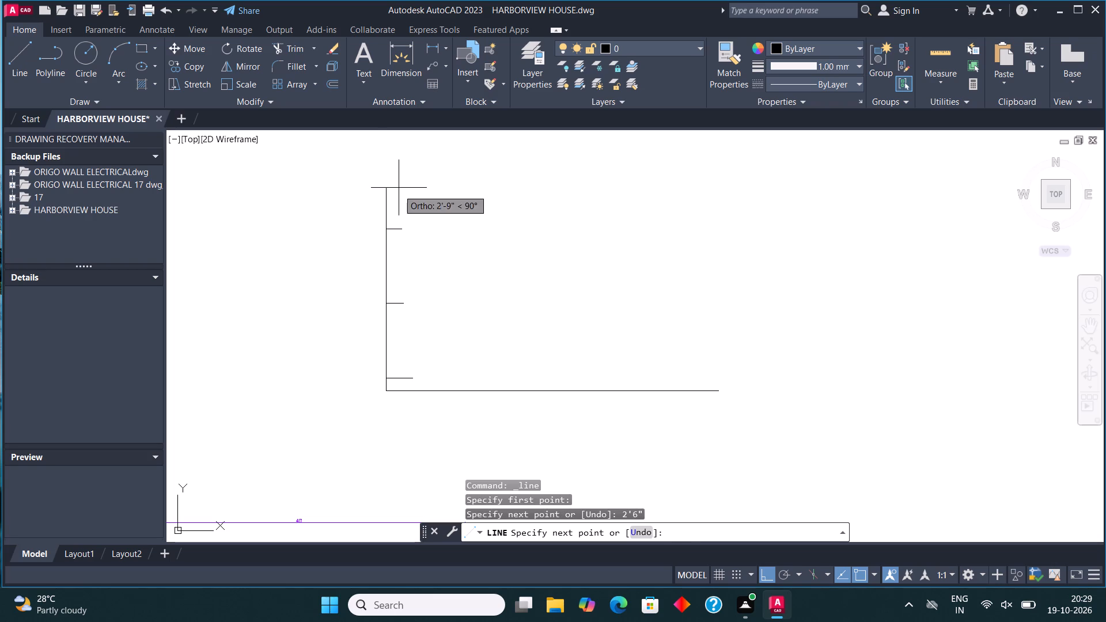
pyautogui.scroll(2, 396, 208)
pyautogui.click(400, 222)
pyautogui.press('Escape')
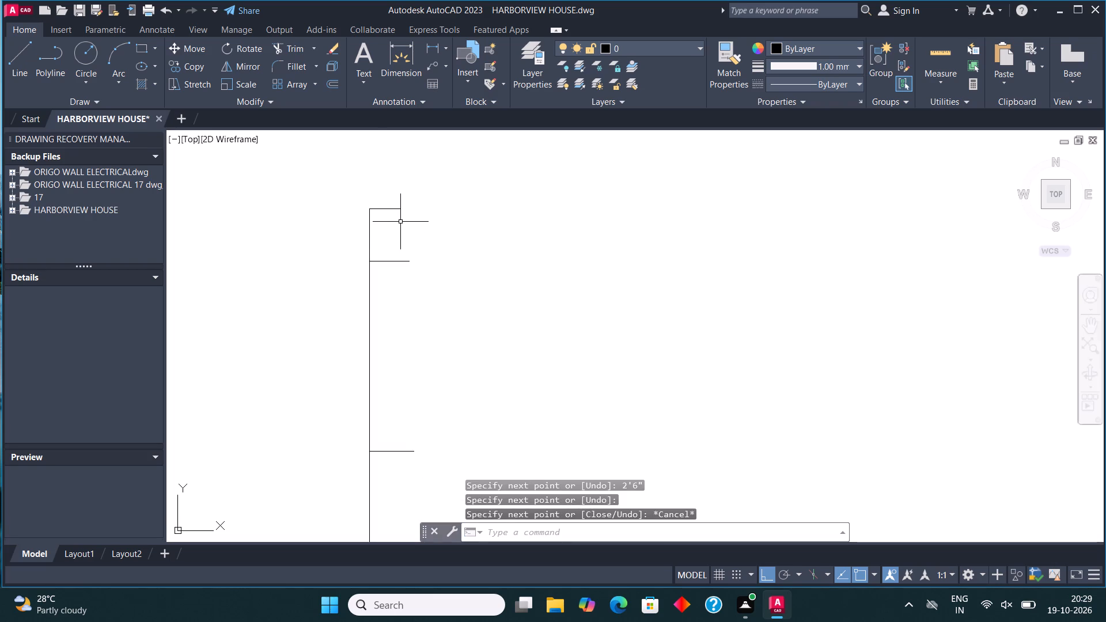
# Draw a line from the 1'6" level mark across to the base line's right end and down to close the strip.
pyautogui.scroll(-3, 402, 222)
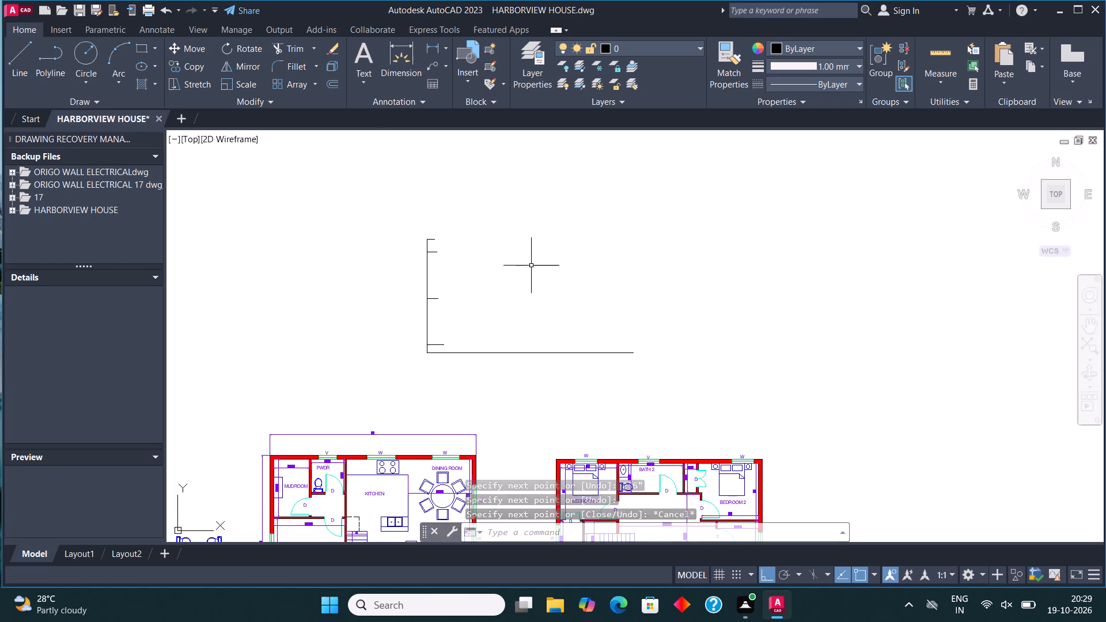
pyautogui.moveTo(516, 269); pyautogui.dragTo(463, 267, button='middle')
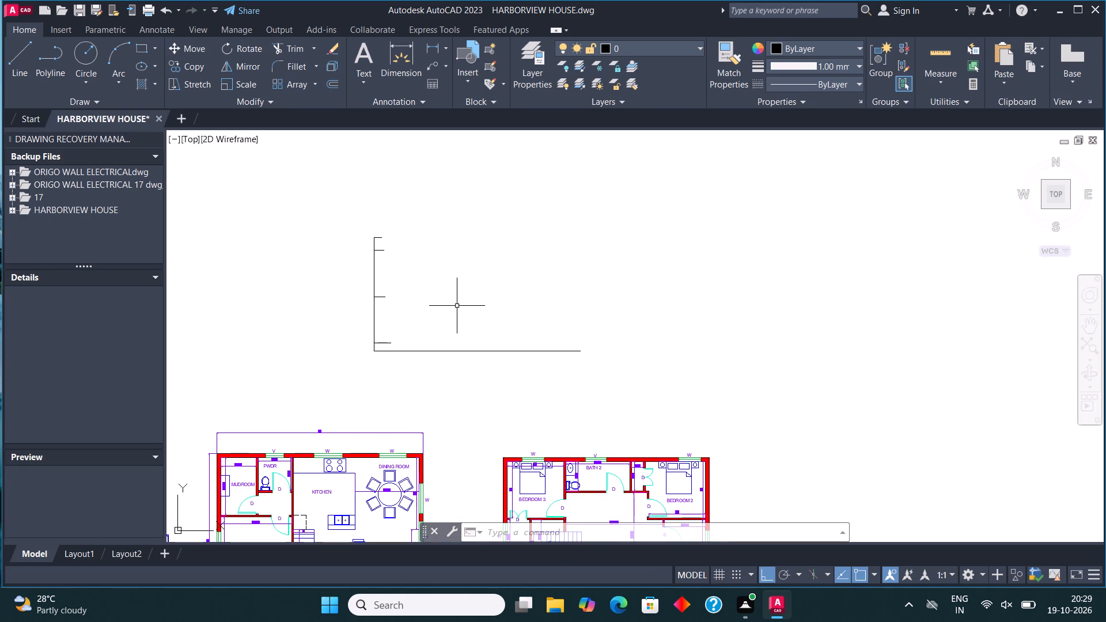
pyautogui.scroll(2, 457, 306)
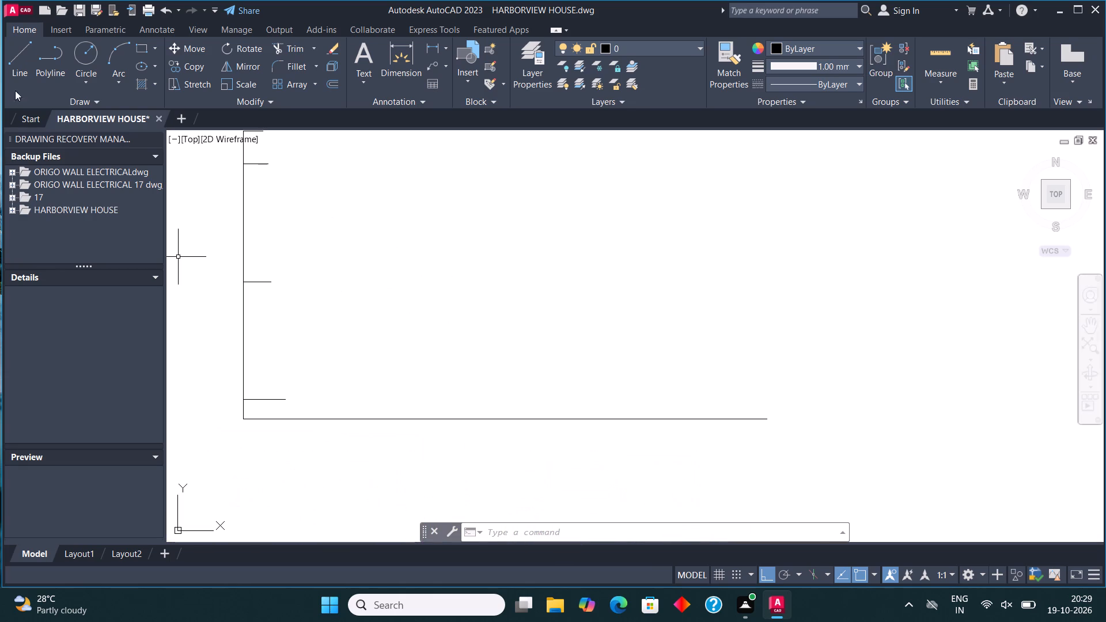
pyautogui.click(13, 62)
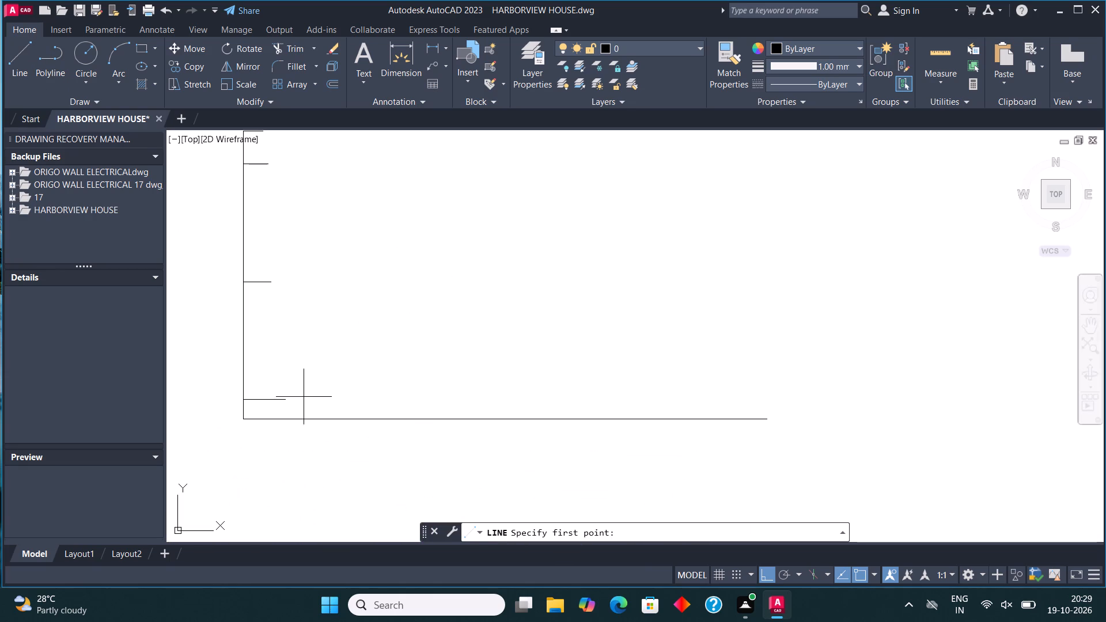
pyautogui.click(285, 398)
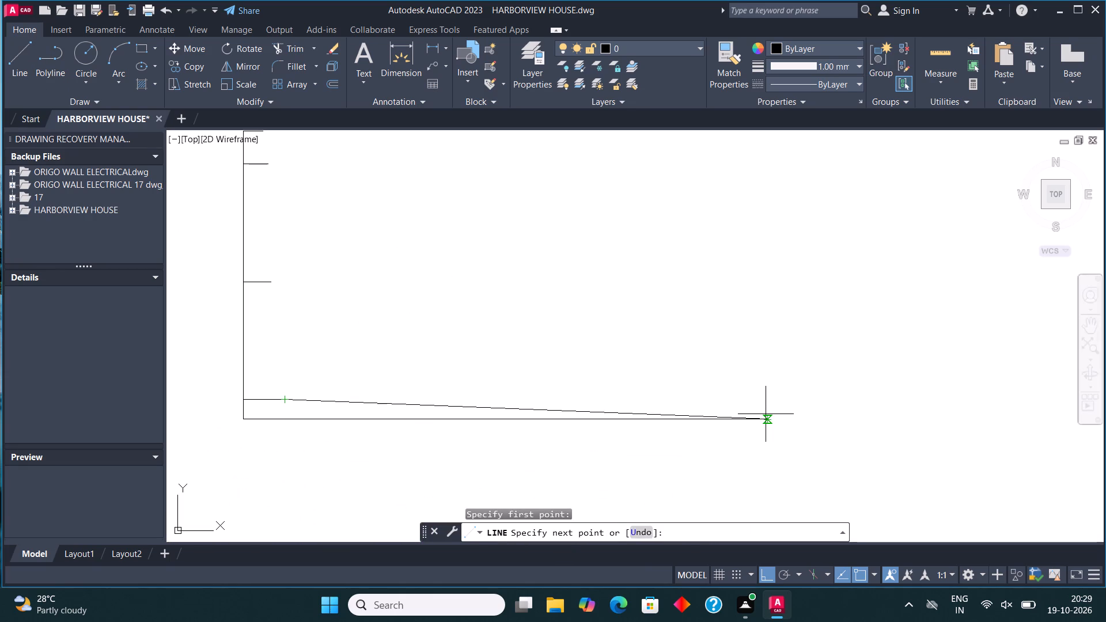
pyautogui.click(771, 404)
pyautogui.click(771, 419)
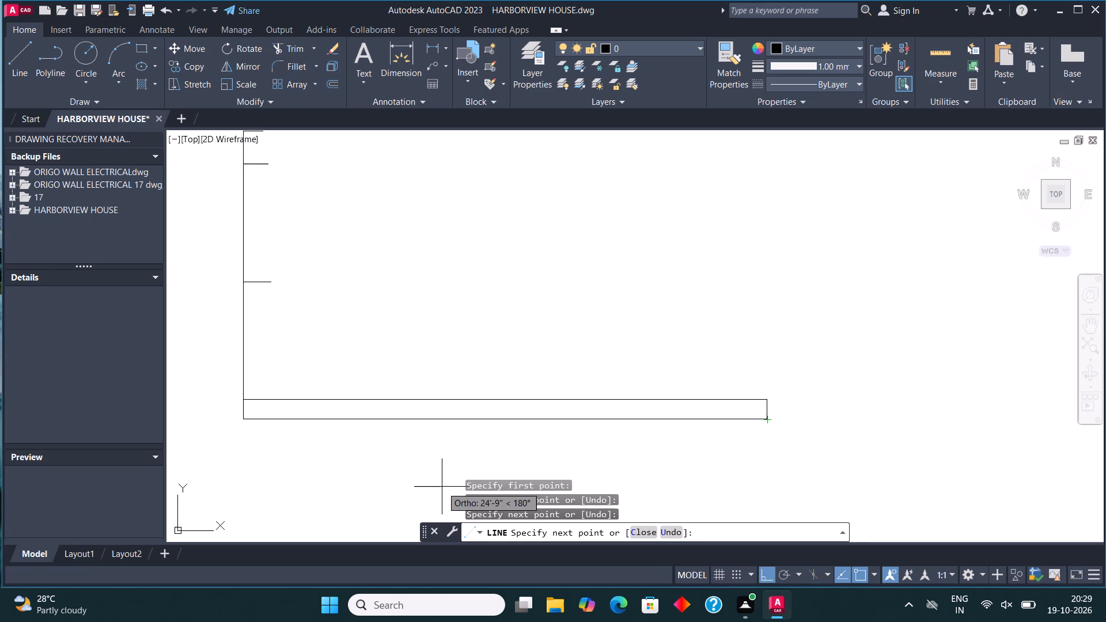
pyautogui.press('Escape')
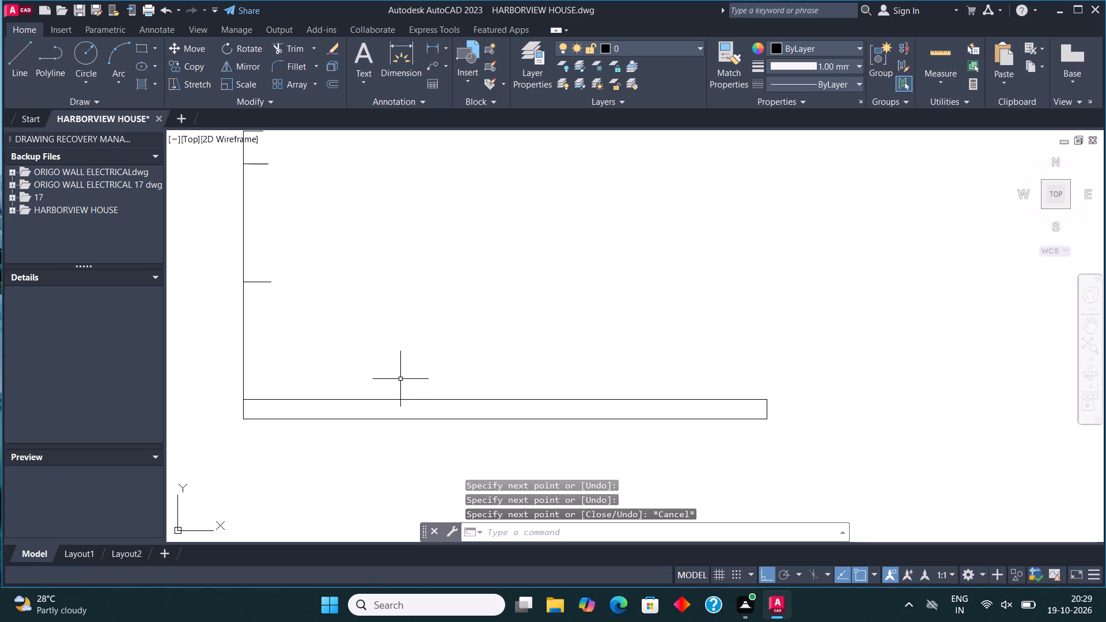
# Draw a horizontal line slightly above the first 9' level mark, overhanging the left vertical, across to the right end and down to the 1'6" strip.
pyautogui.click(18, 71)
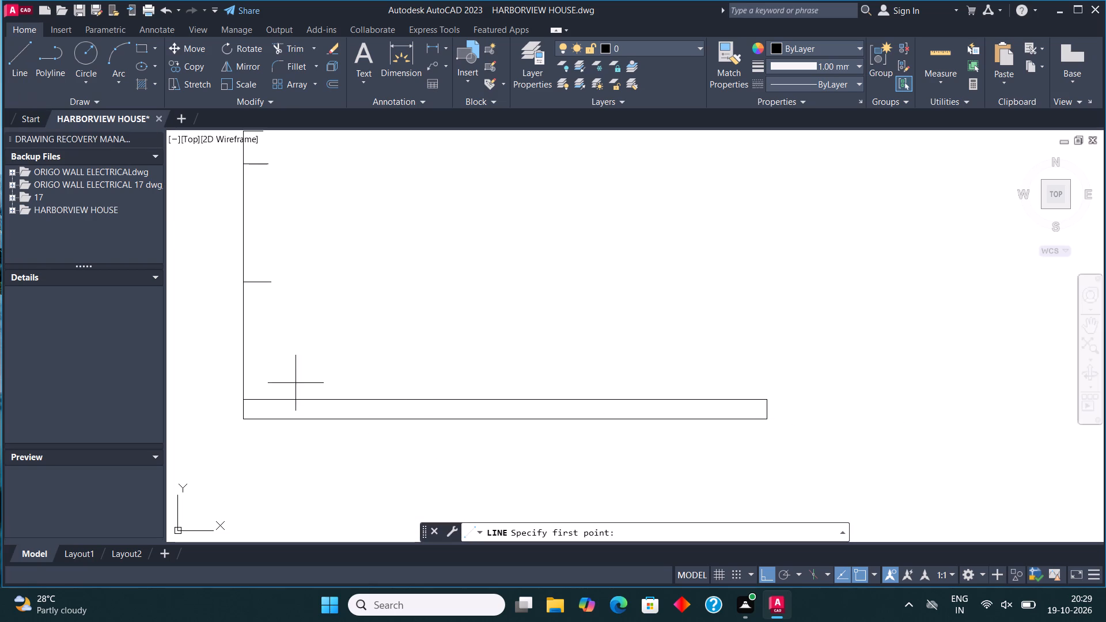
pyautogui.click(245, 263)
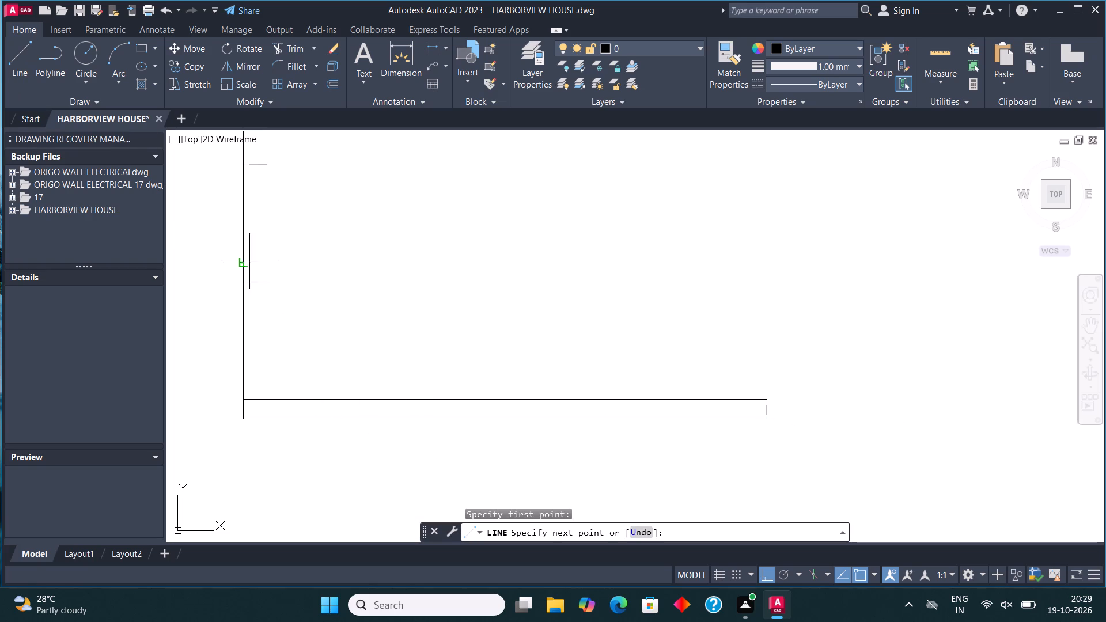
pyautogui.click(292, 260)
pyautogui.click(207, 269)
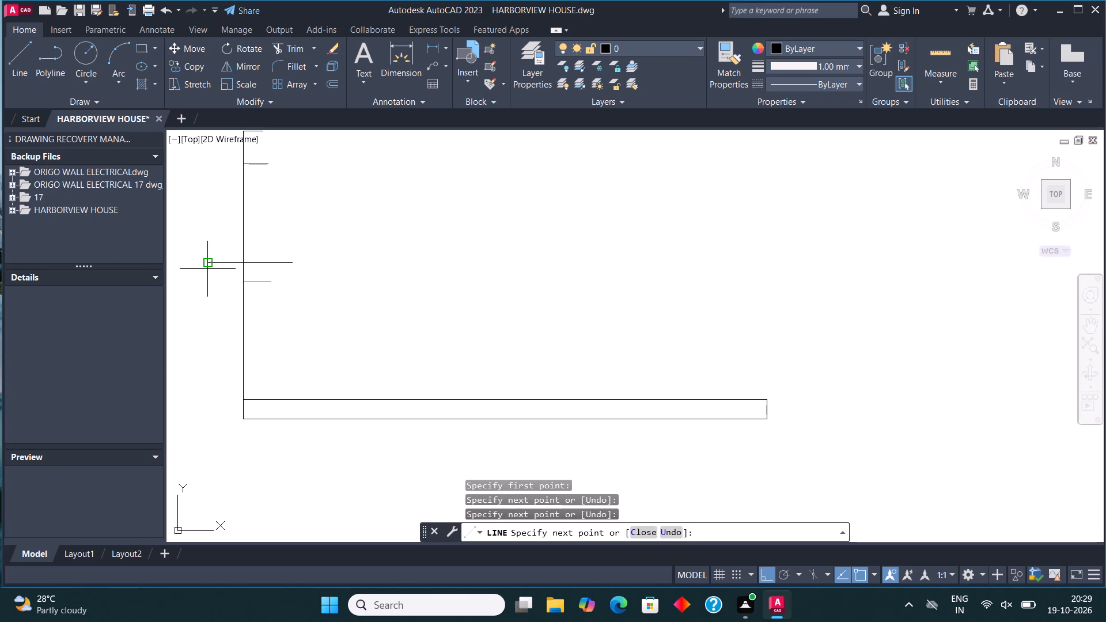
pyautogui.click(484, 284)
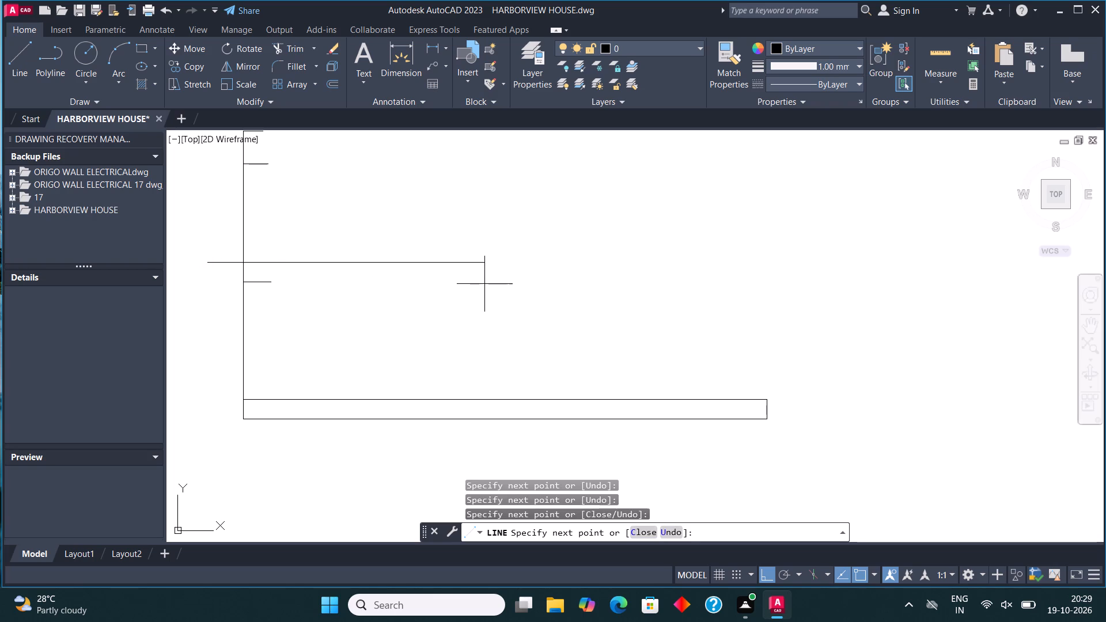
pyautogui.click(763, 355)
pyautogui.click(766, 399)
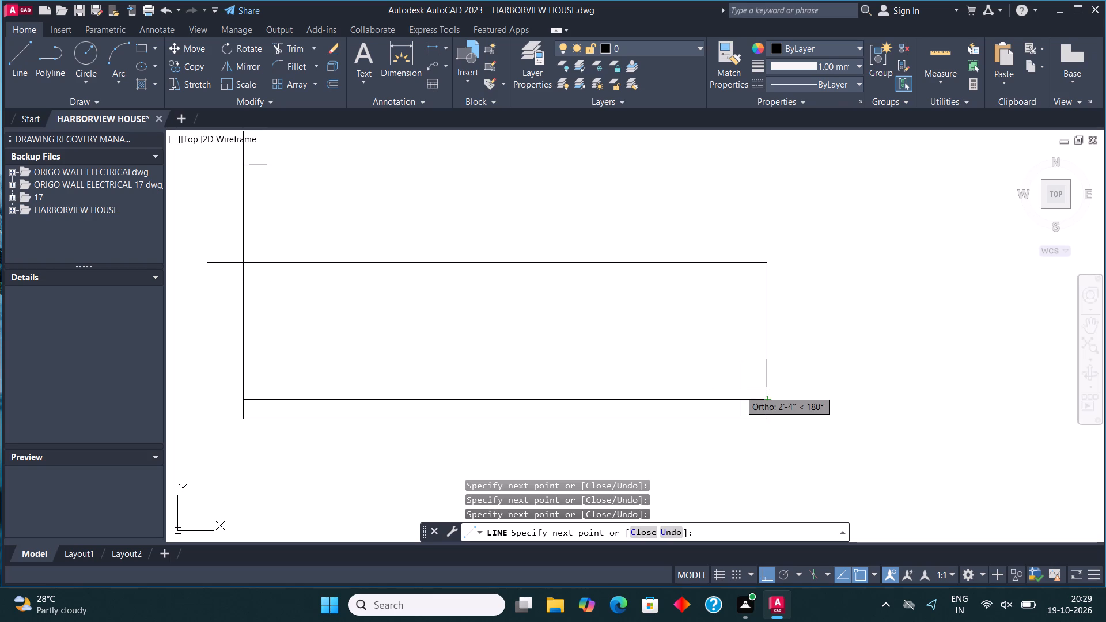
pyautogui.press('Escape')
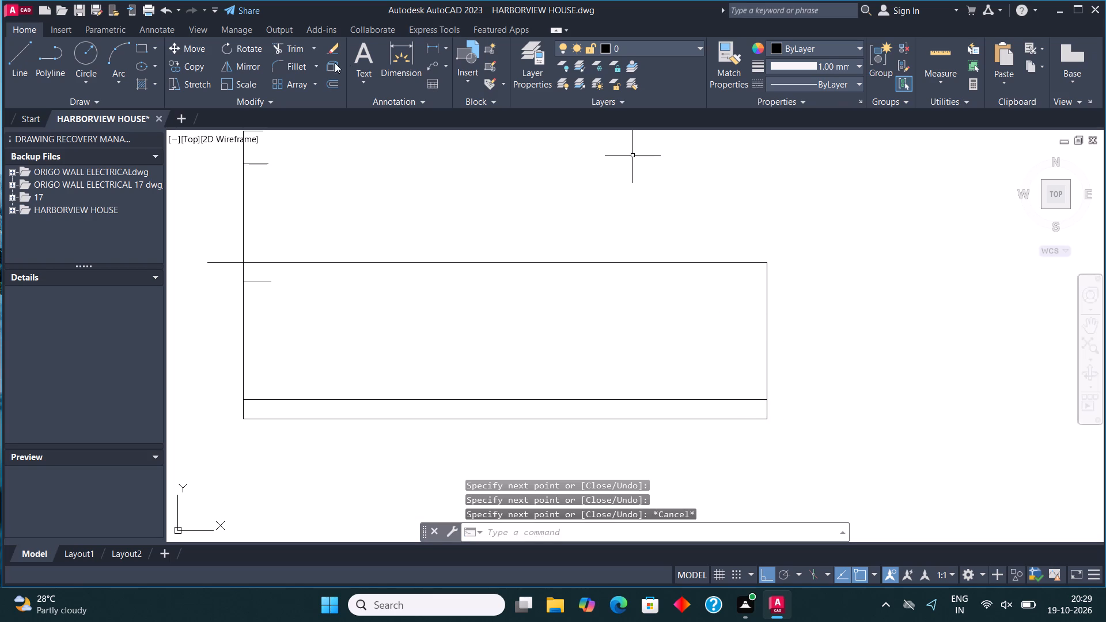
# Trim away the short 9' level mark just below the new horizontal line.
pyautogui.click(306, 55)
pyautogui.moveTo(255, 282); pyautogui.dragTo(256, 297)
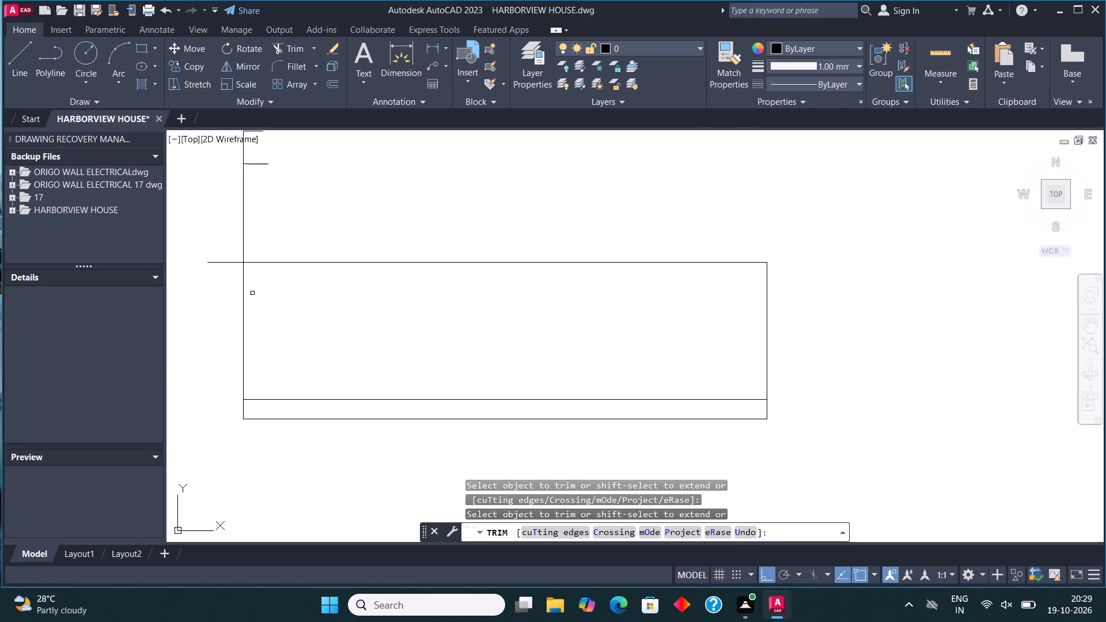
pyautogui.press('Escape')
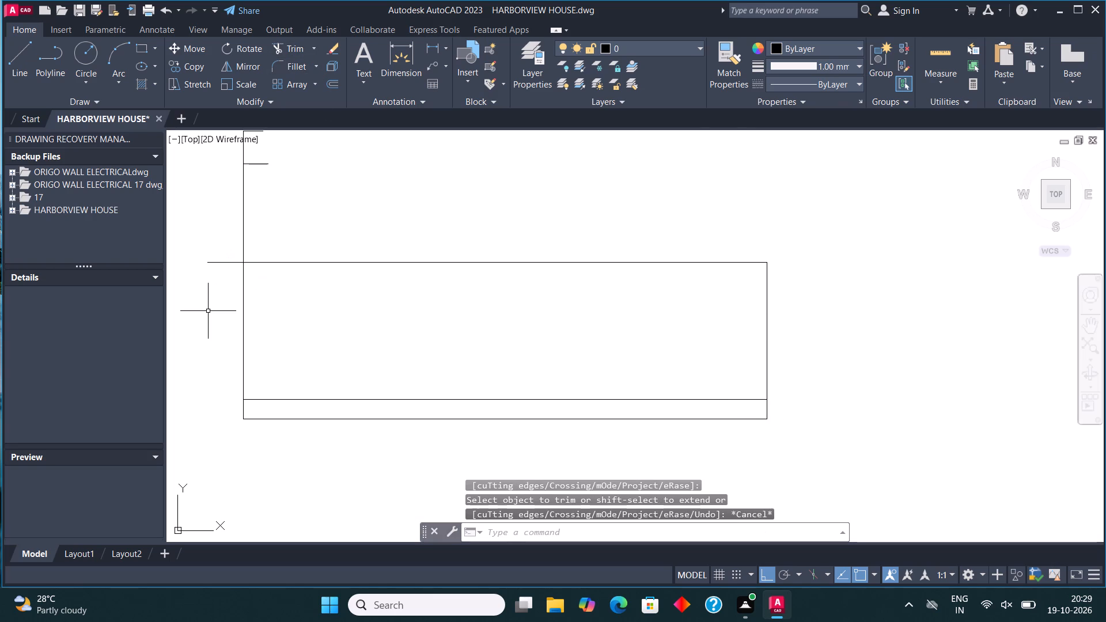
# Draw a separate rectangle about 22' wide from lines, above the middle of the lower box.
pyautogui.scroll(-3, 208, 311)
pyautogui.scroll(2, 242, 276)
pyautogui.moveTo(259, 288); pyautogui.dragTo(297, 306, button='middle')
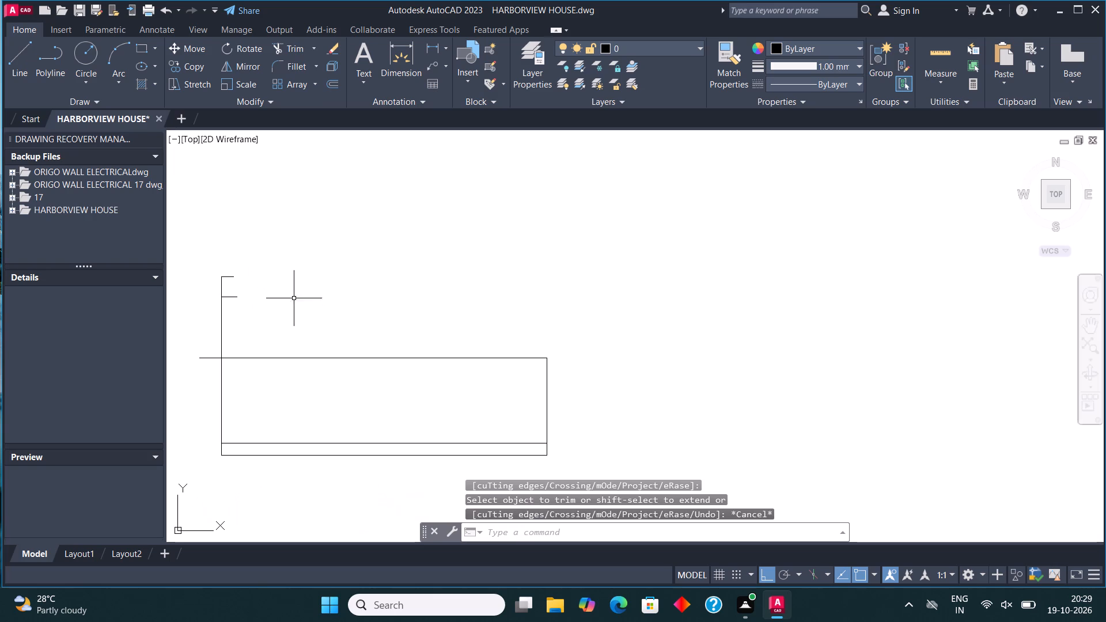
pyautogui.click(22, 58)
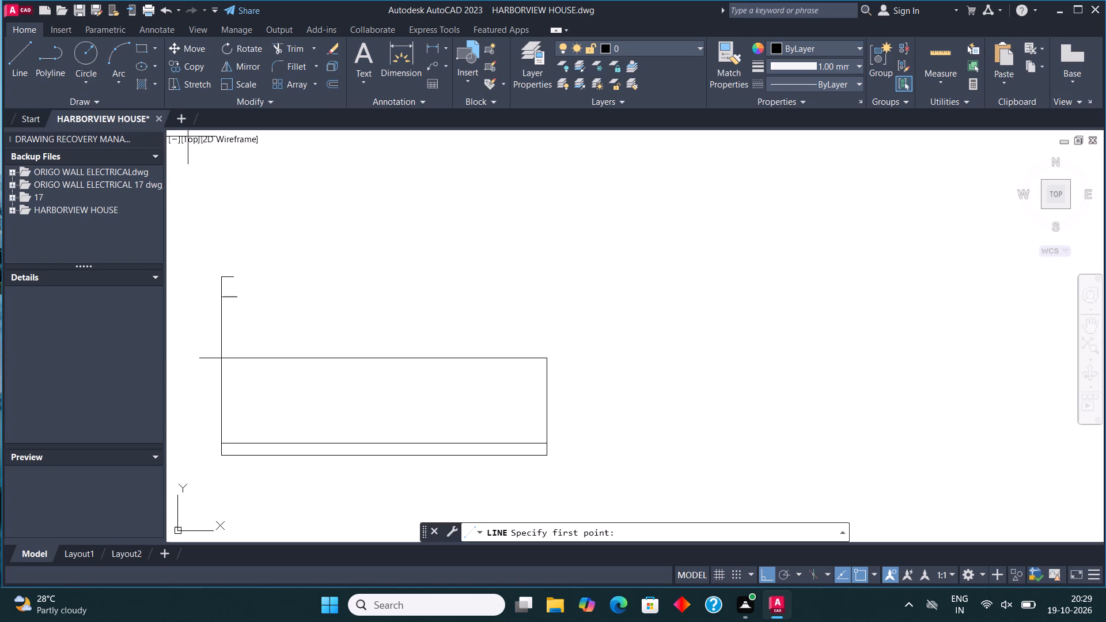
pyautogui.click(295, 316)
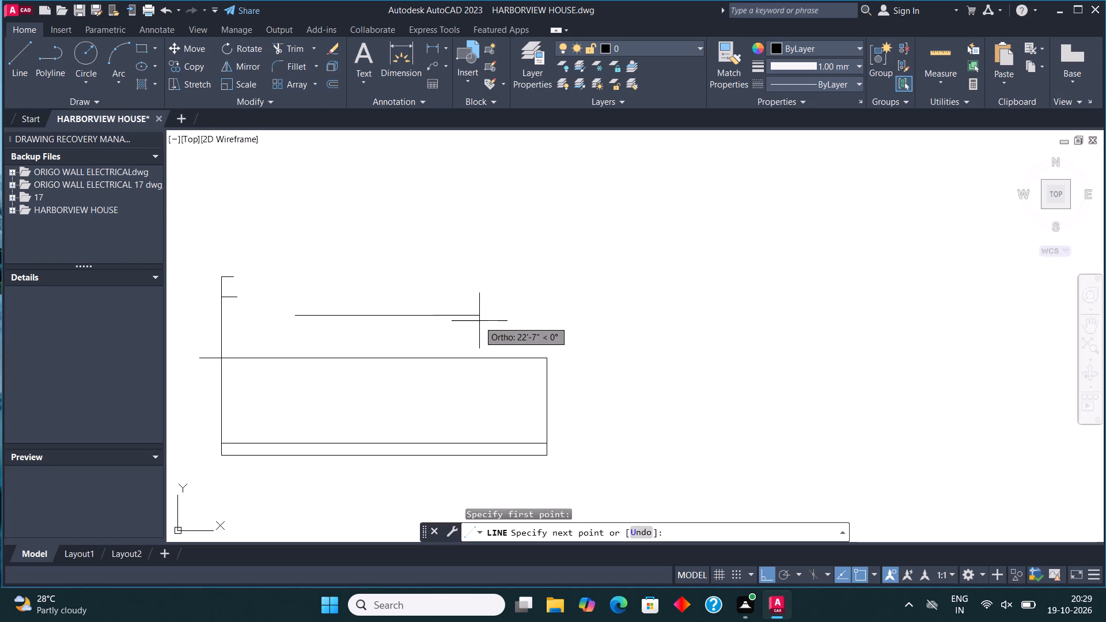
pyautogui.click(476, 326)
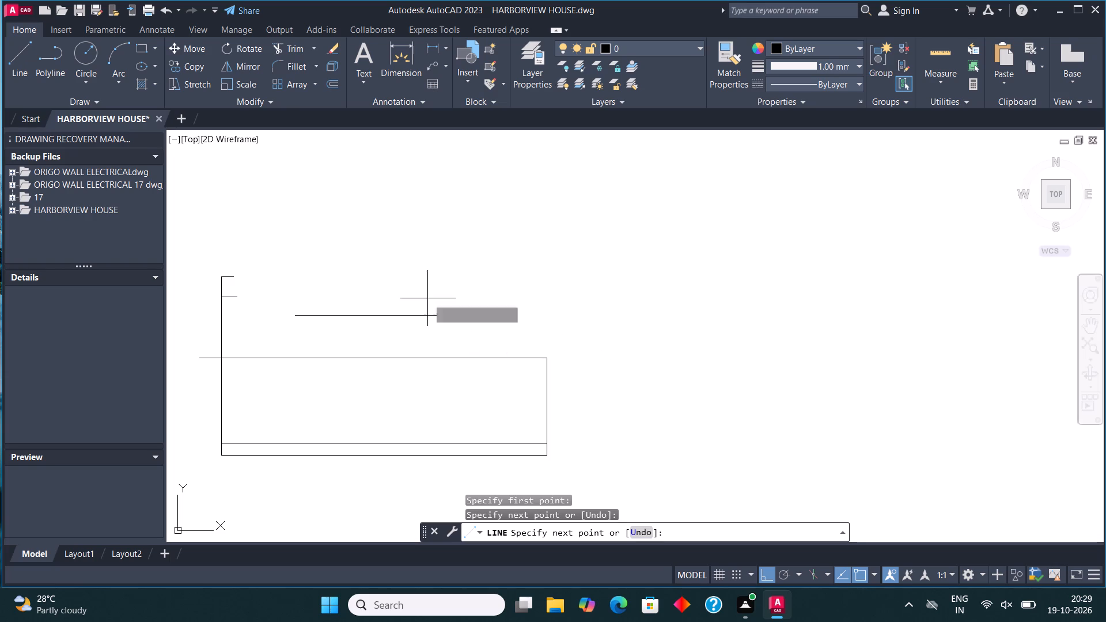
pyautogui.click(12, 63)
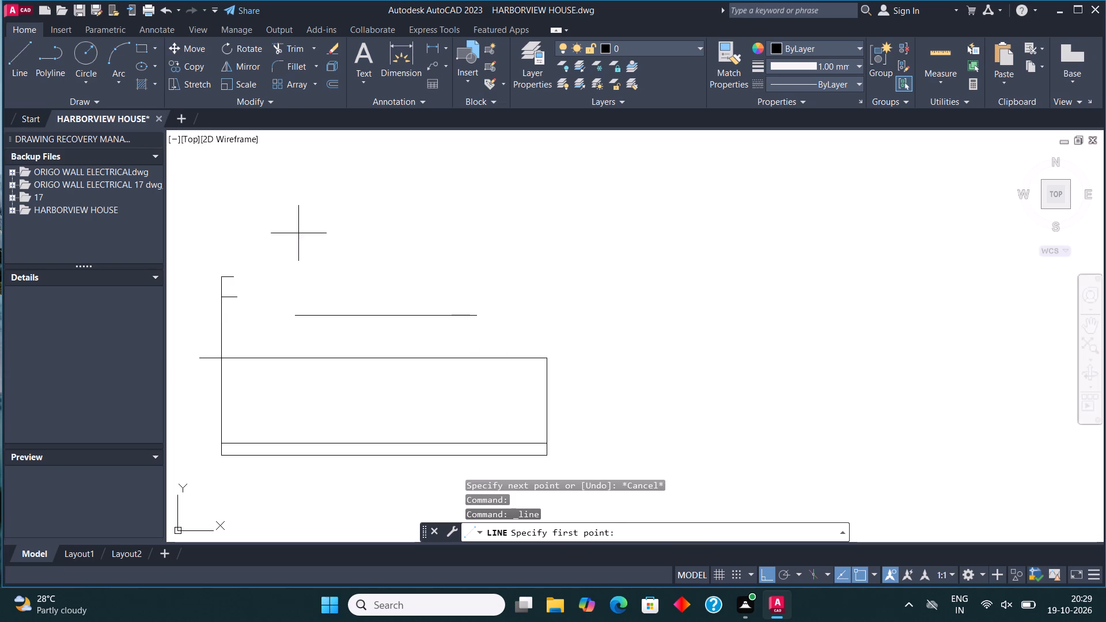
pyautogui.click(297, 314)
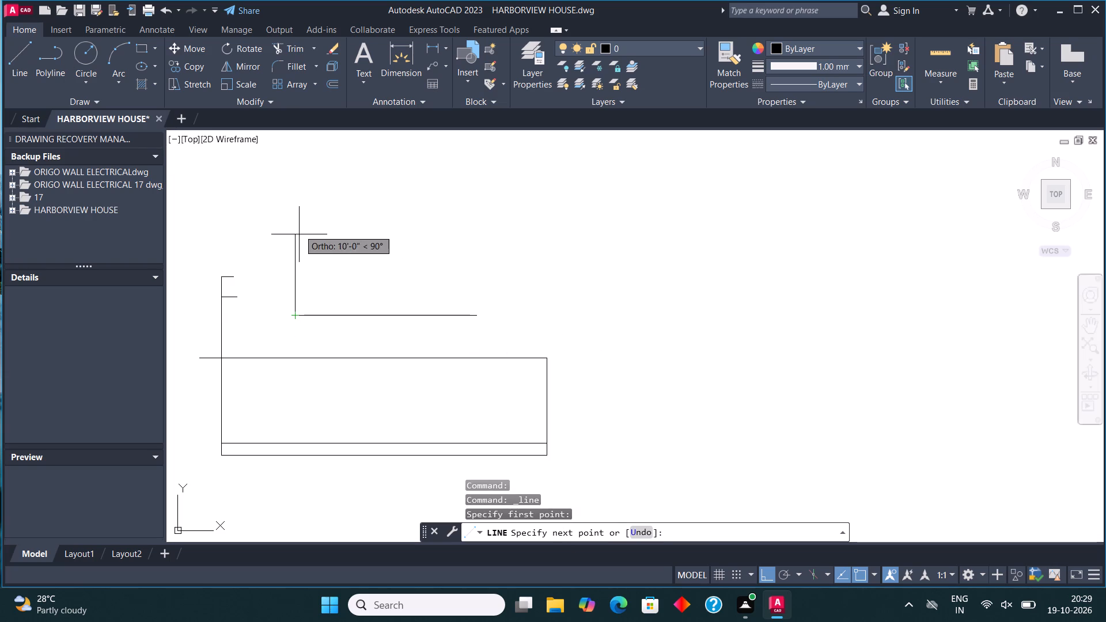
pyautogui.click(299, 208)
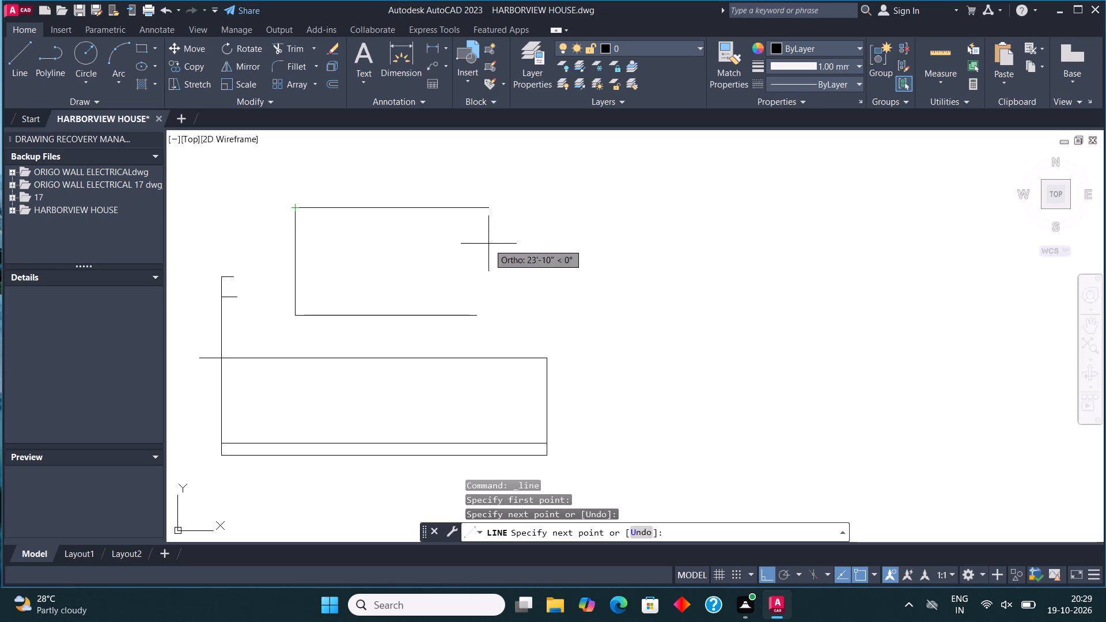
pyautogui.click(472, 298)
pyautogui.click(476, 317)
pyautogui.press('Escape')
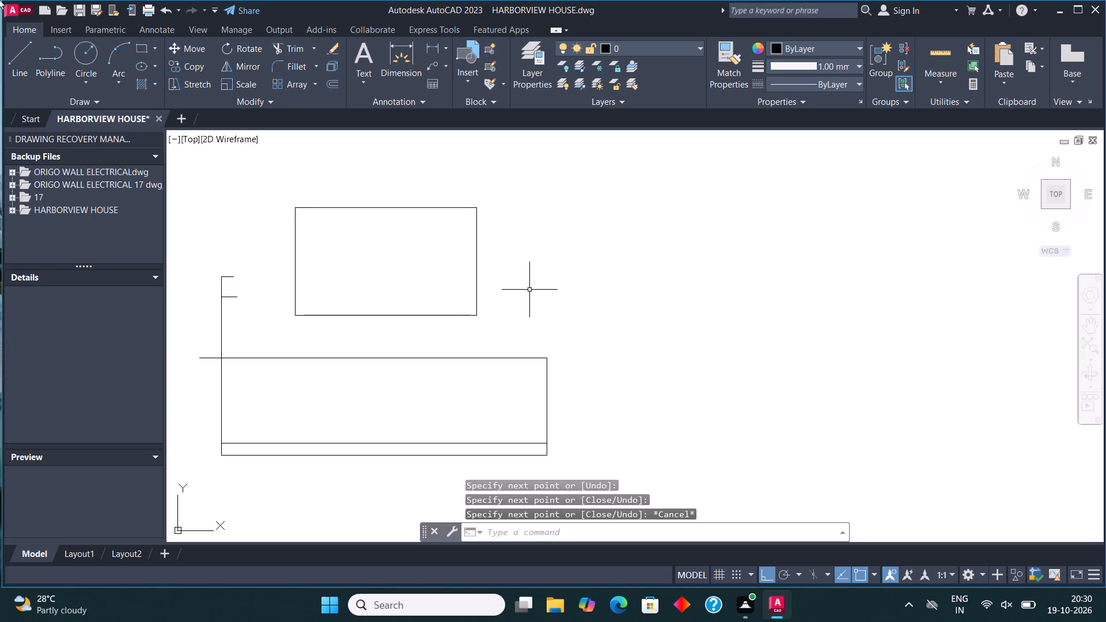
# Move the upper rectangle's top edge down by roughly a quarter of the rectangle's height.
pyautogui.scroll(-3, 31, 115)
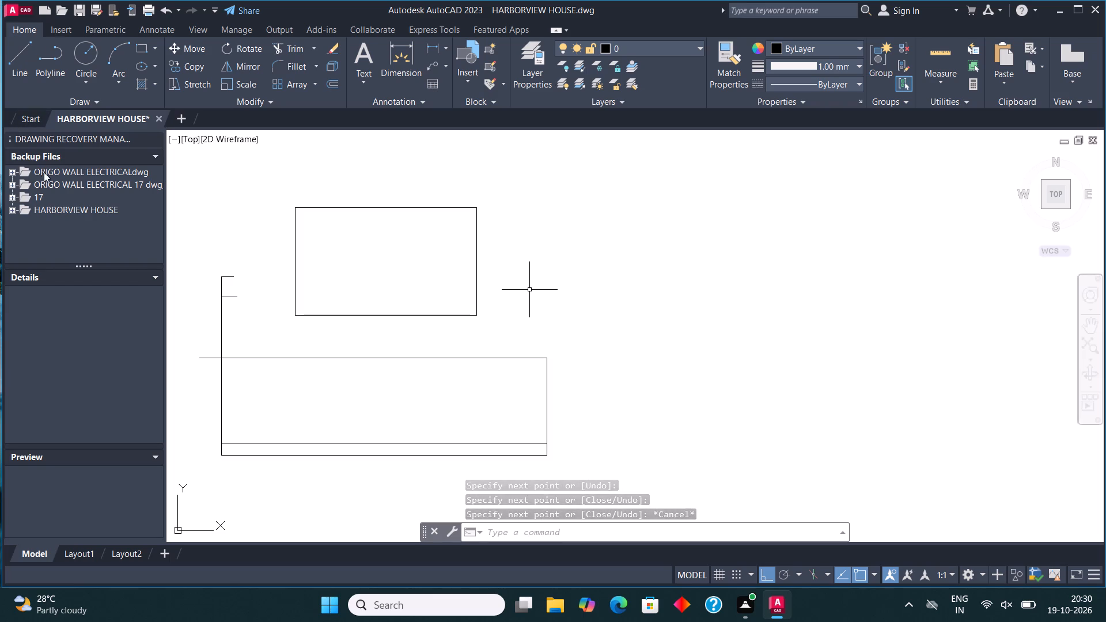
pyautogui.scroll(-2, 392, 151)
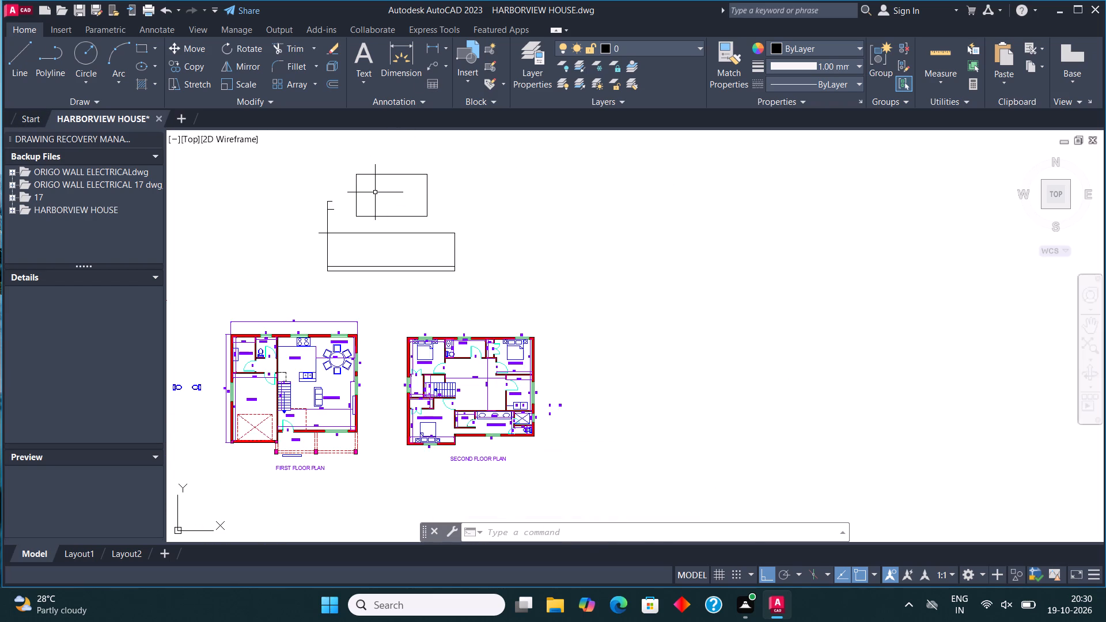
pyautogui.scroll(3, 387, 177)
pyautogui.click(385, 164)
pyautogui.click(390, 178)
pyautogui.click(397, 169)
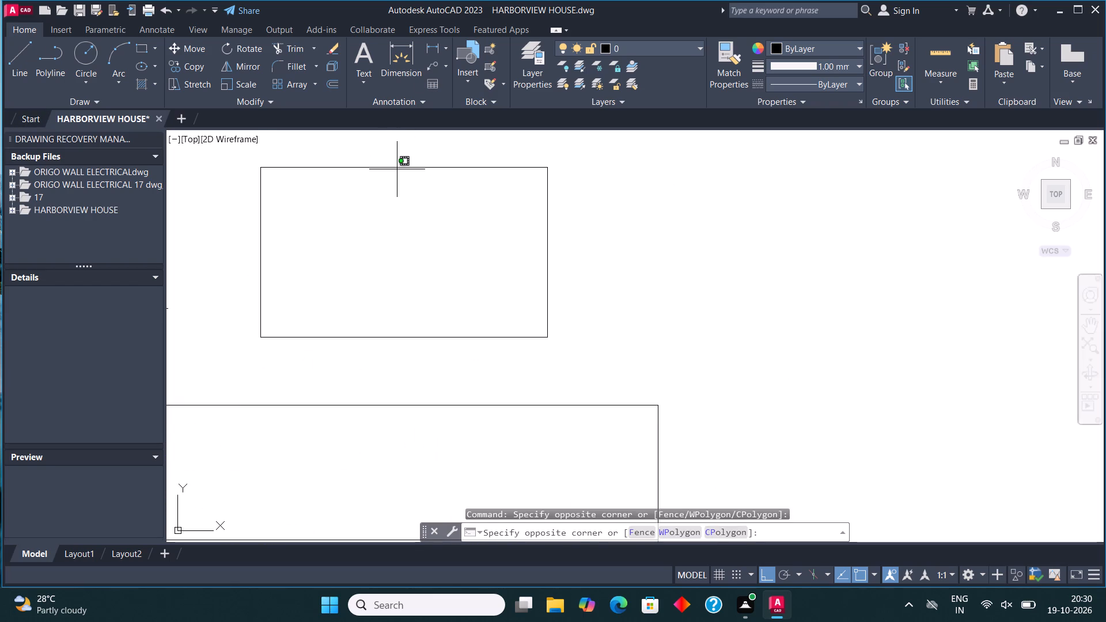
pyautogui.click(385, 150)
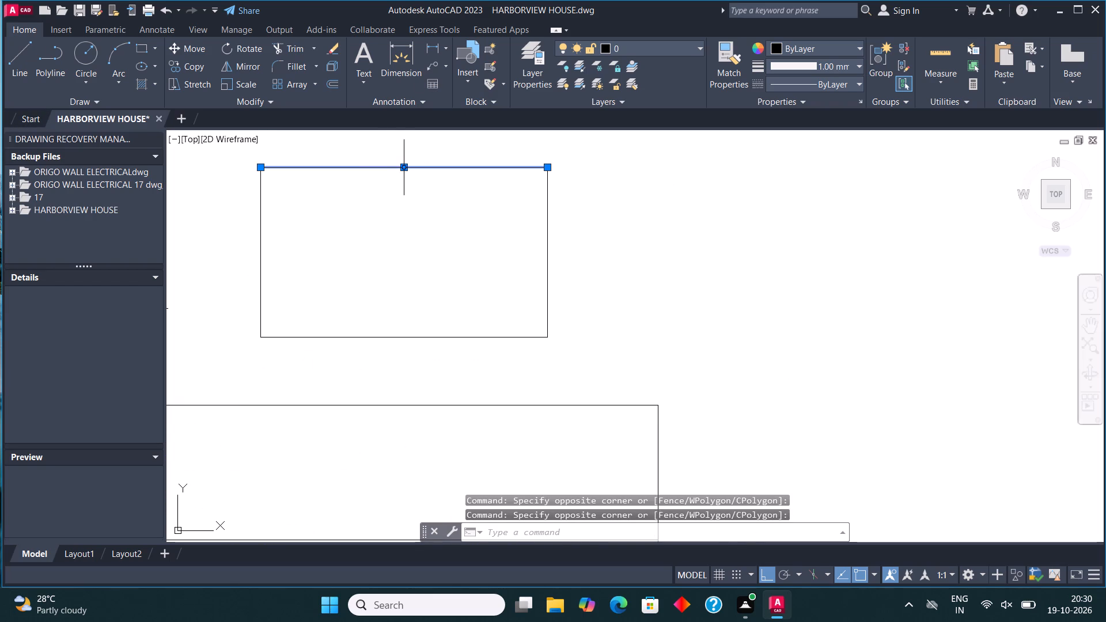
pyautogui.click(402, 166)
pyautogui.click(410, 209)
# Trim both vertical side lines of the upper rectangle where they project above its lowered top edge.
pyautogui.scroll(-2, 411, 210)
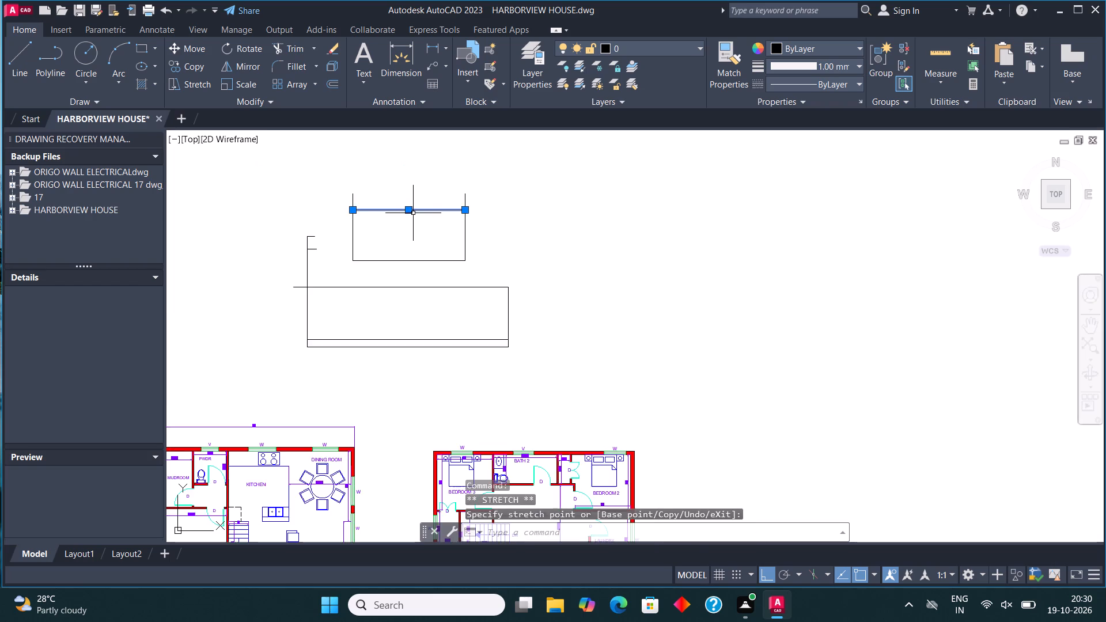
pyautogui.scroll(2, 413, 213)
pyautogui.click(290, 40)
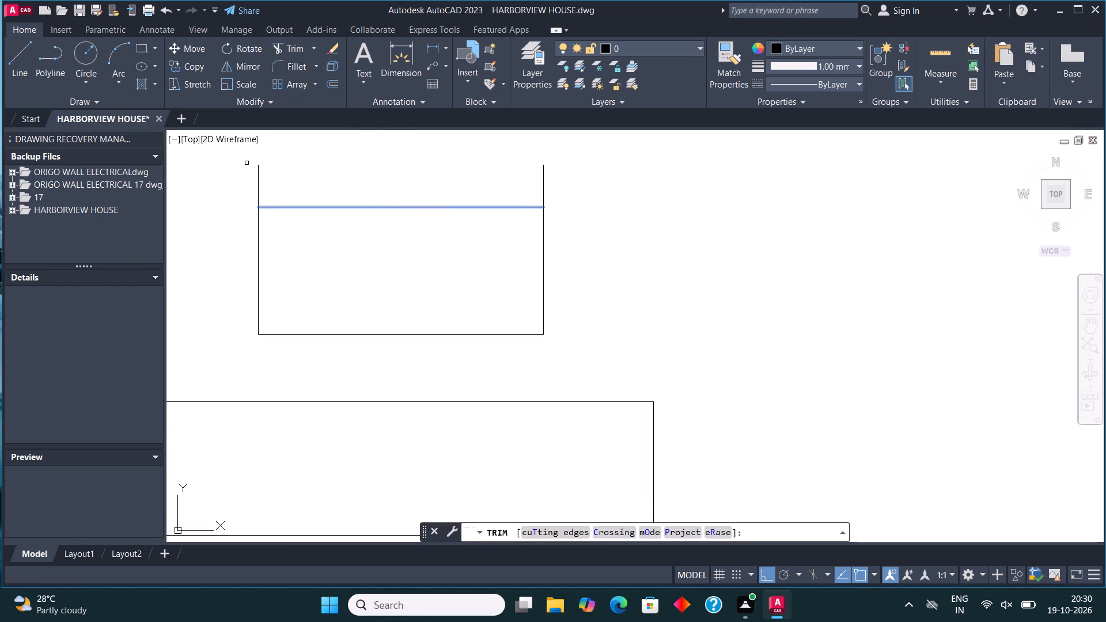
pyautogui.moveTo(247, 164); pyautogui.dragTo(305, 166)
pyautogui.moveTo(555, 172); pyautogui.dragTo(451, 156)
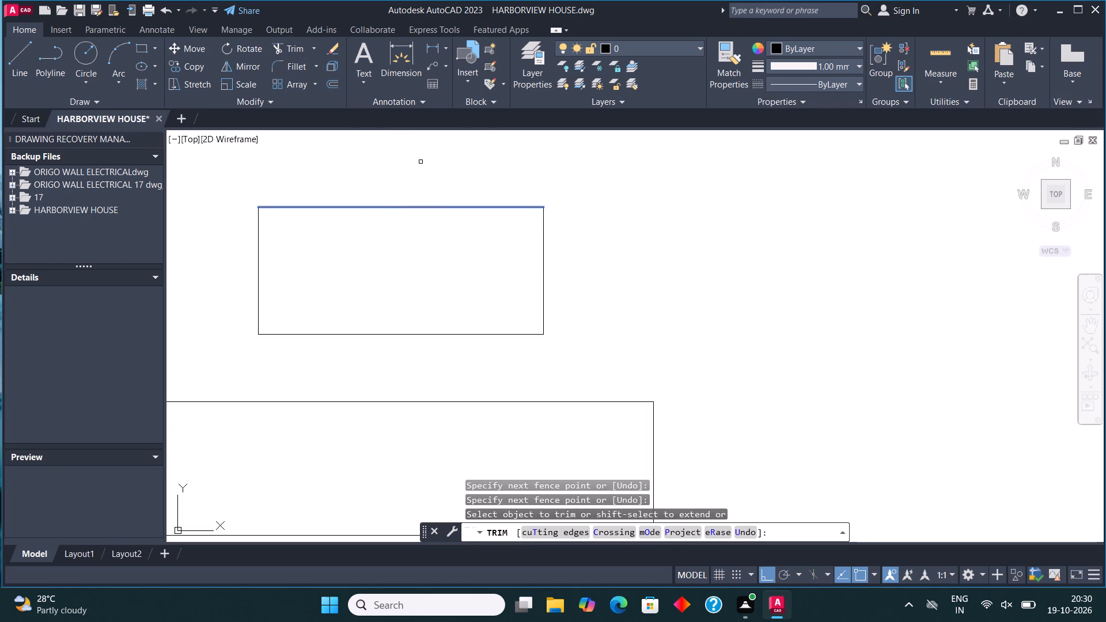
pyautogui.press('Escape')
# Draw a horizontal line about 12' long from the lower box's top-right corner back along its top edge.
pyautogui.scroll(-2, 429, 195)
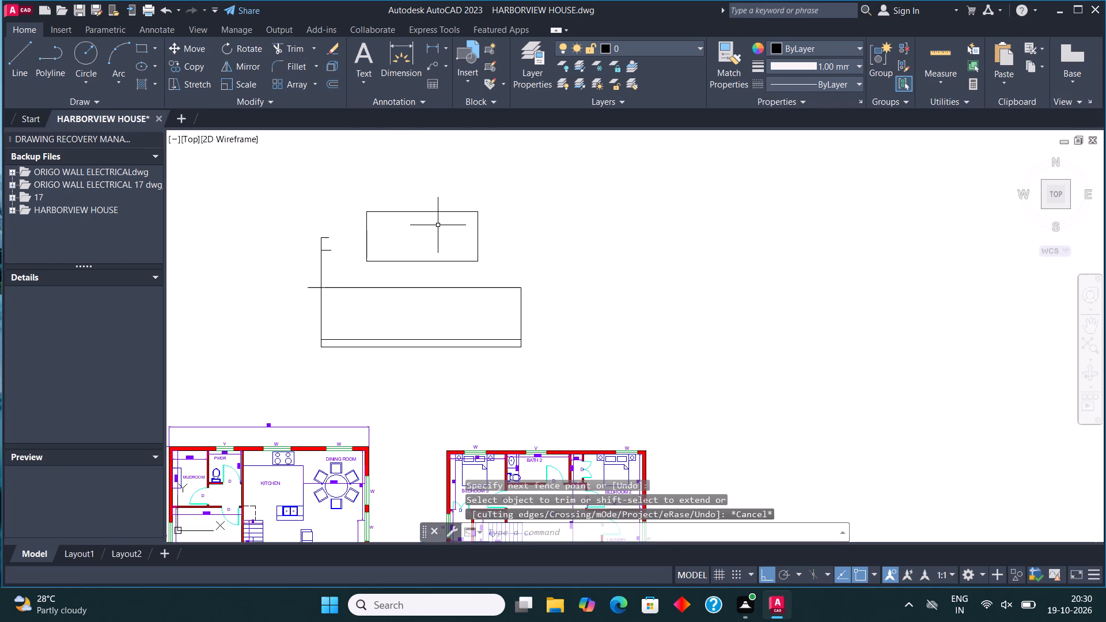
pyautogui.moveTo(452, 235); pyautogui.dragTo(485, 267, button='middle')
pyautogui.scroll(1, 472, 258)
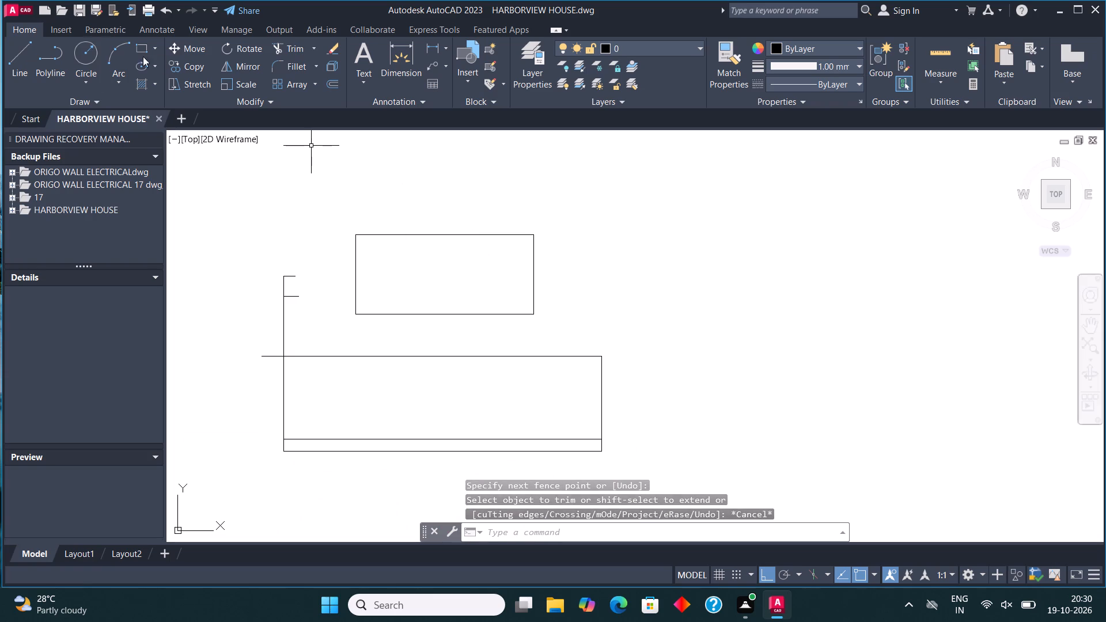
pyautogui.click(14, 60)
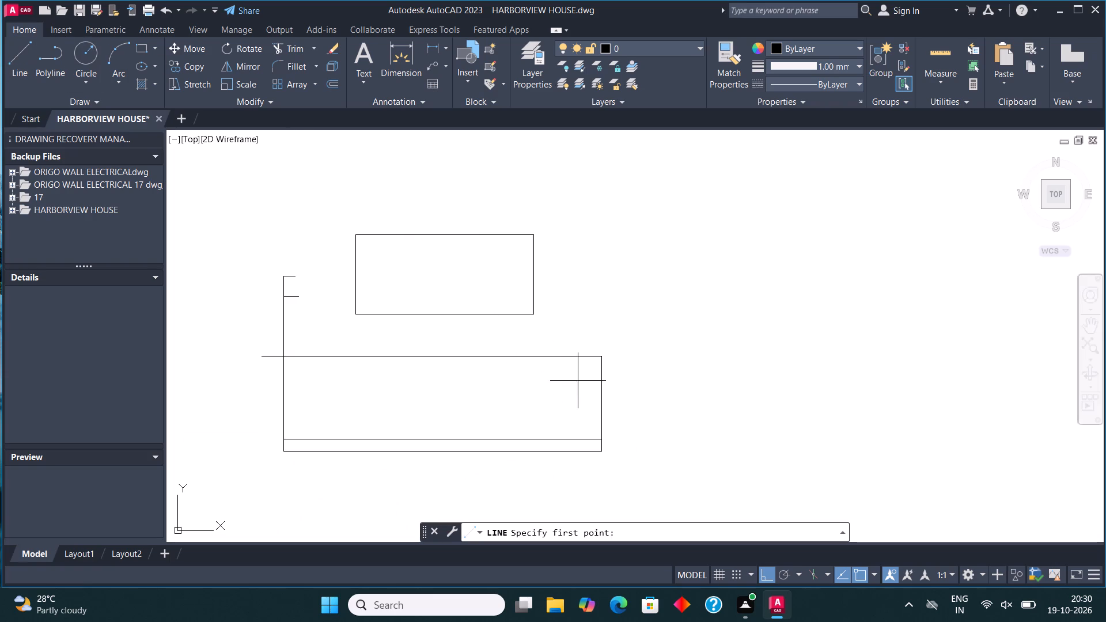
pyautogui.click(601, 358)
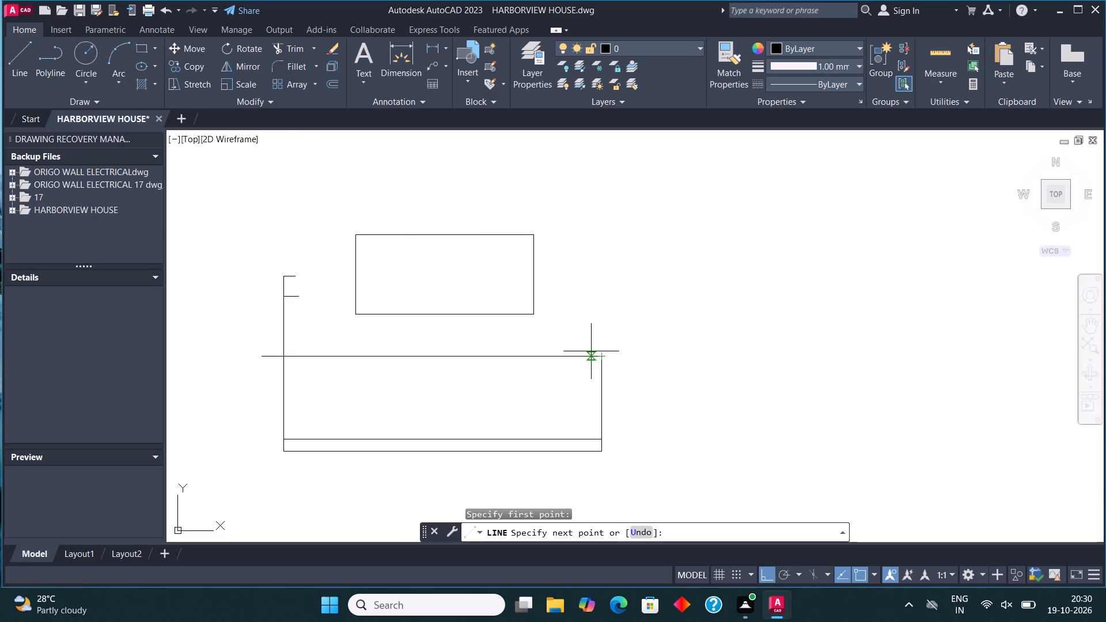
pyautogui.click(510, 280)
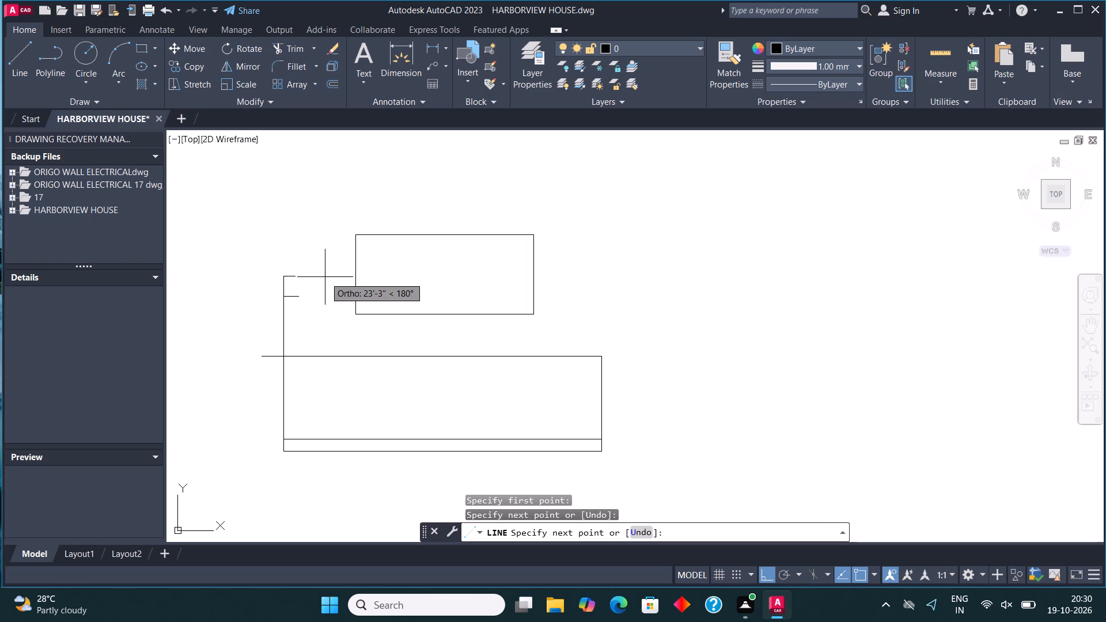
pyautogui.press('Escape')
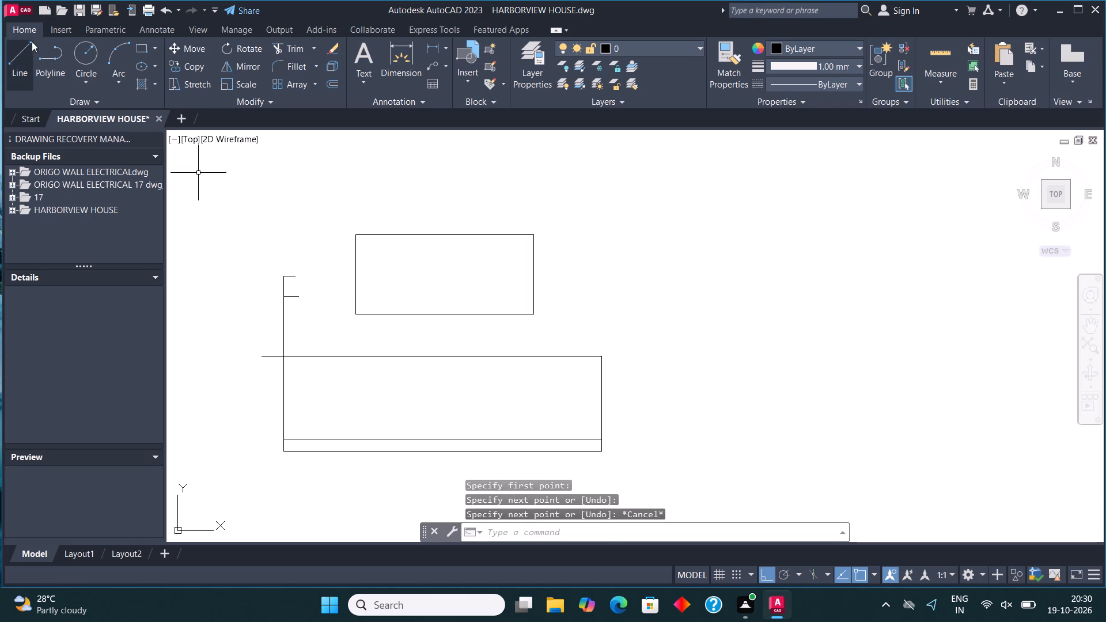
# Draw a vertical line up from the midpoint of the upper rectangle's top edge and a roof slope down to the rectangle's top-left corner.
pyautogui.click(18, 44)
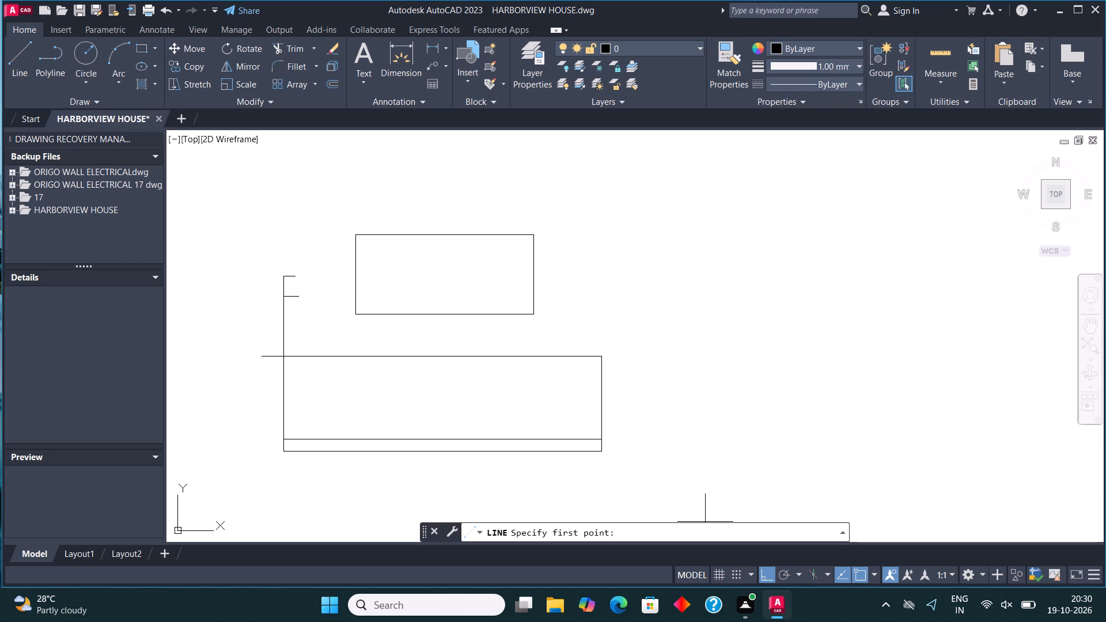
pyautogui.click(355, 233)
pyautogui.click(25, 64)
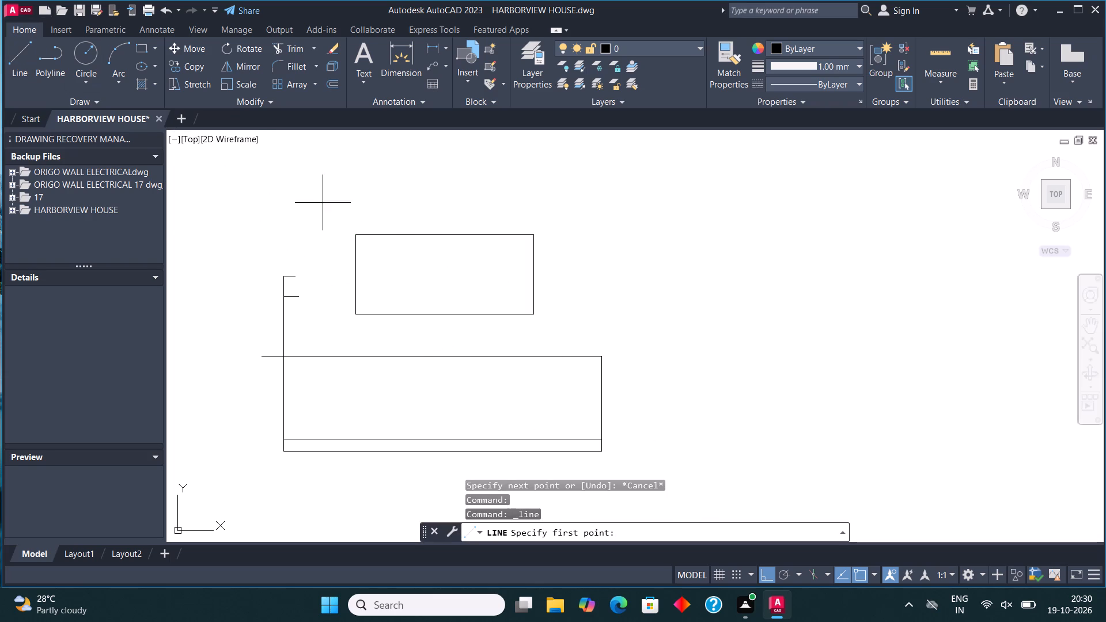
pyautogui.click(444, 233)
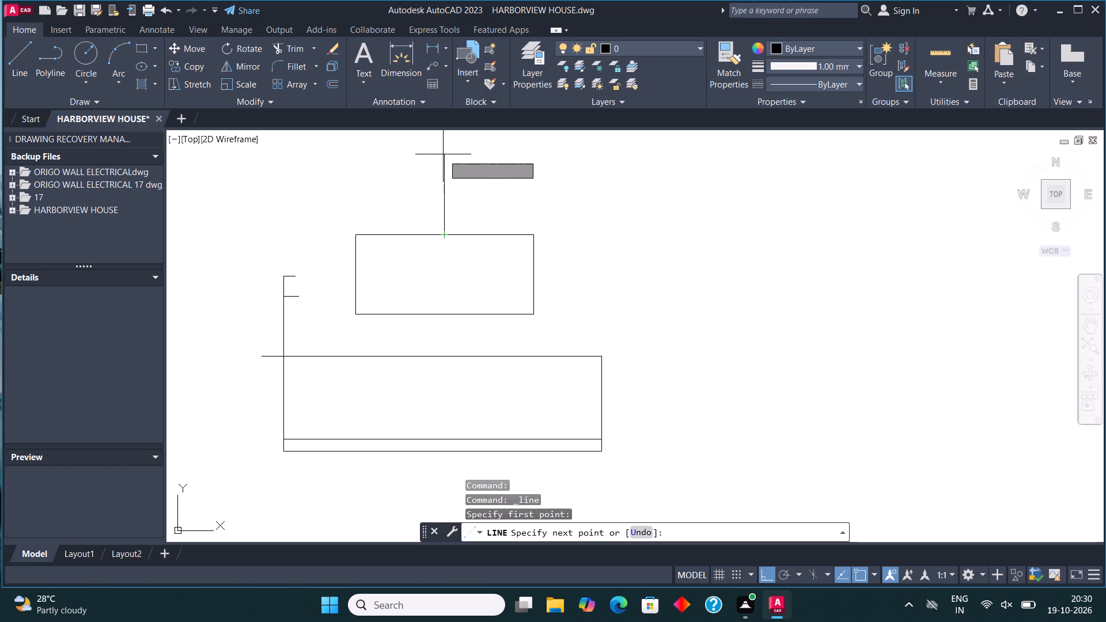
pyautogui.click(443, 154)
pyautogui.click(351, 237)
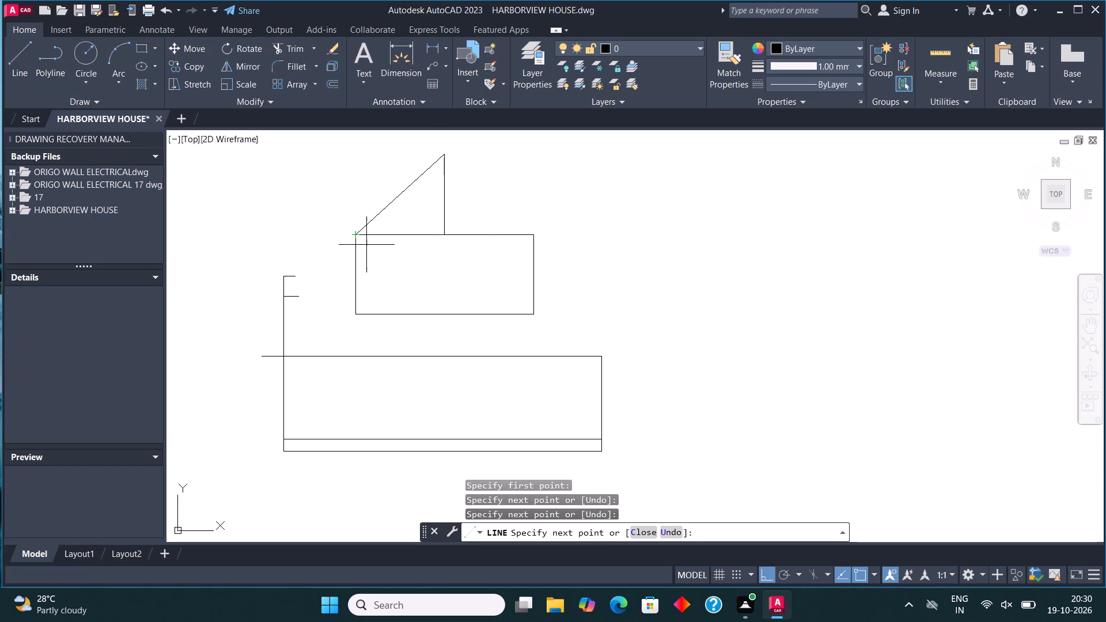
pyautogui.press('Escape')
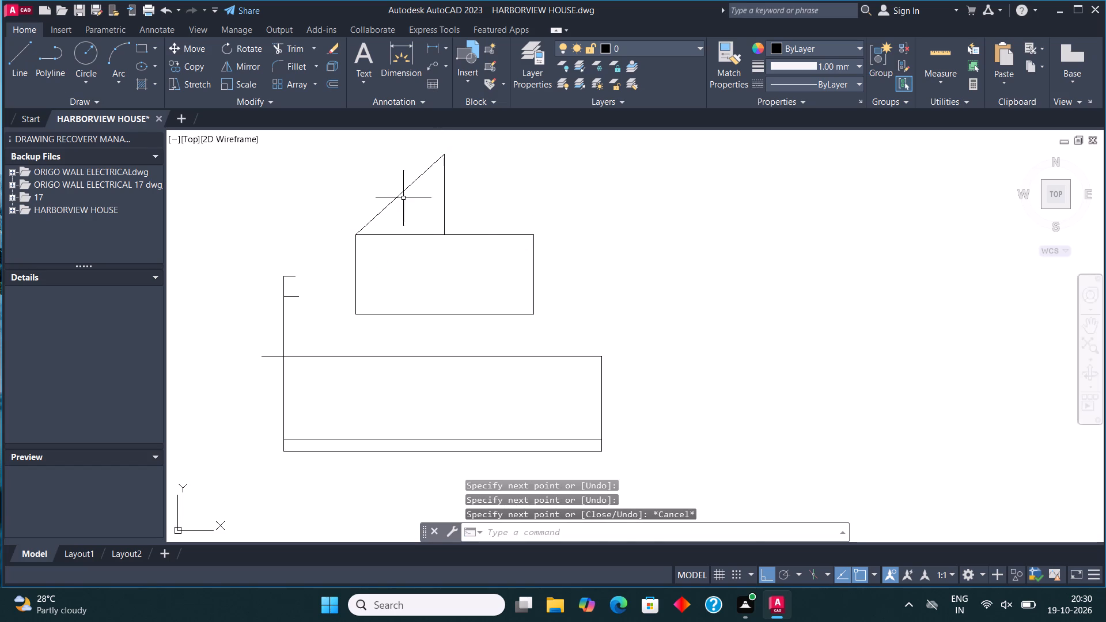
# Mirror the roof slope about the vertical centre line, keeping the original.
pyautogui.click(405, 199)
pyautogui.click(397, 188)
pyautogui.click(251, 65)
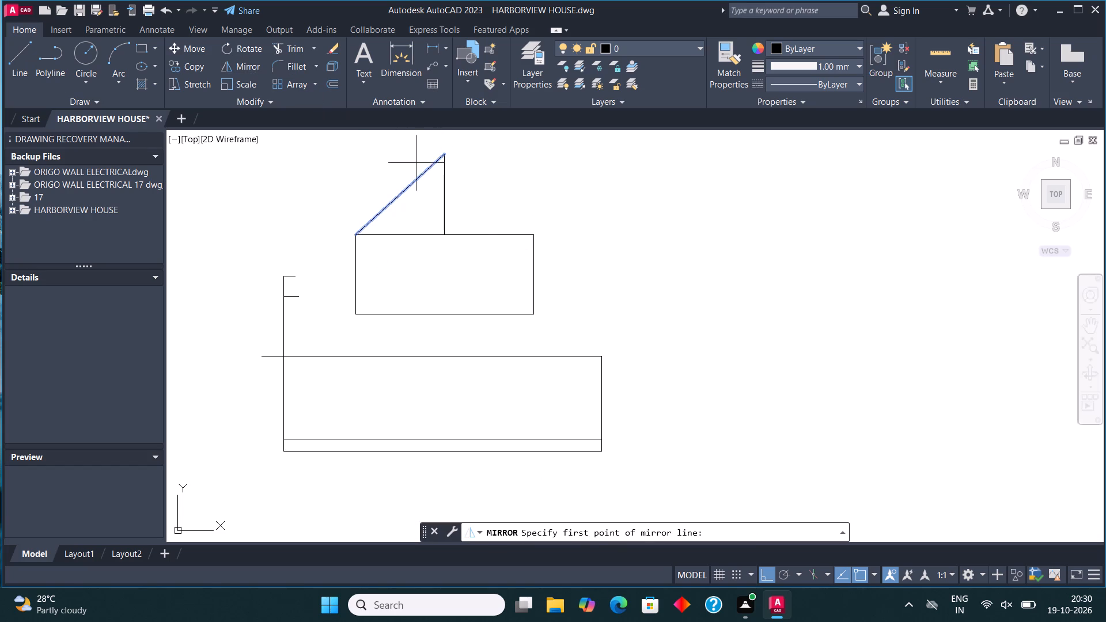
pyautogui.click(445, 156)
pyautogui.click(460, 192)
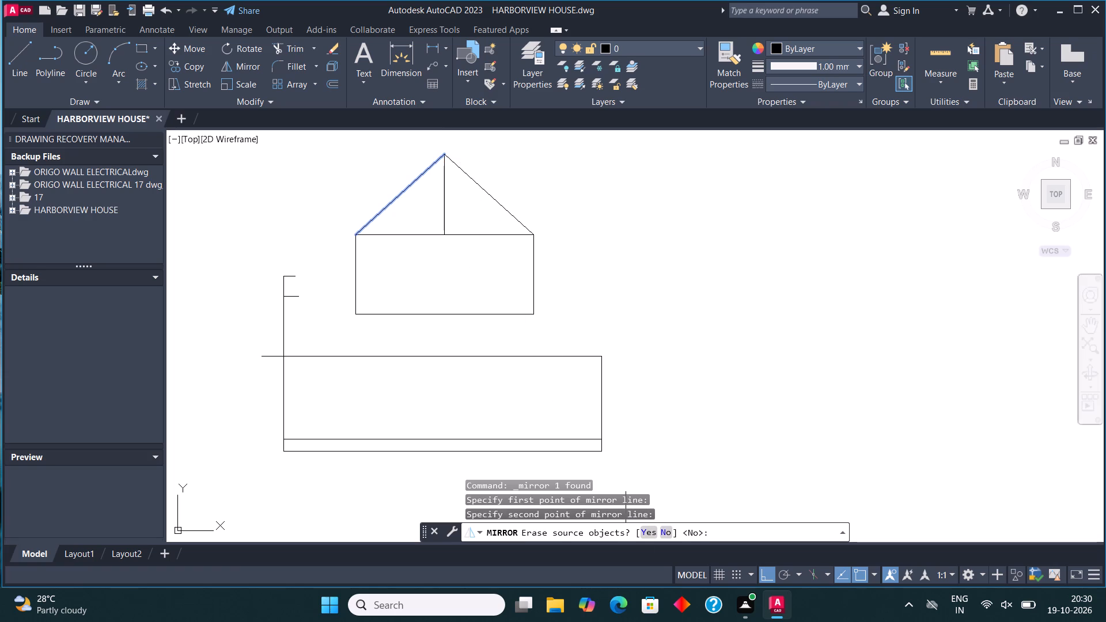
pyautogui.click(661, 533)
# Copy both roof slopes from their apex, with Ortho off, down onto the right part of the lower box so they straddle its top edge.
pyautogui.scroll(-1, 554, 350)
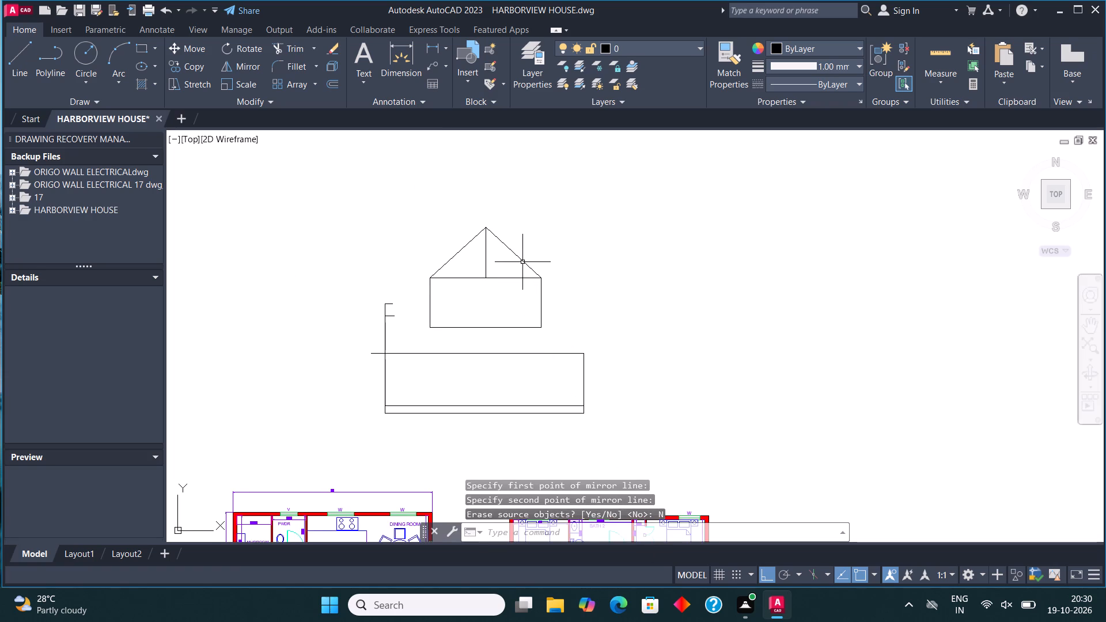
pyautogui.moveTo(521, 261); pyautogui.dragTo(532, 260, button='middle')
pyautogui.scroll(2, 532, 259)
pyautogui.scroll(-2, 532, 259)
pyautogui.moveTo(524, 253); pyautogui.dragTo(497, 241, button='middle')
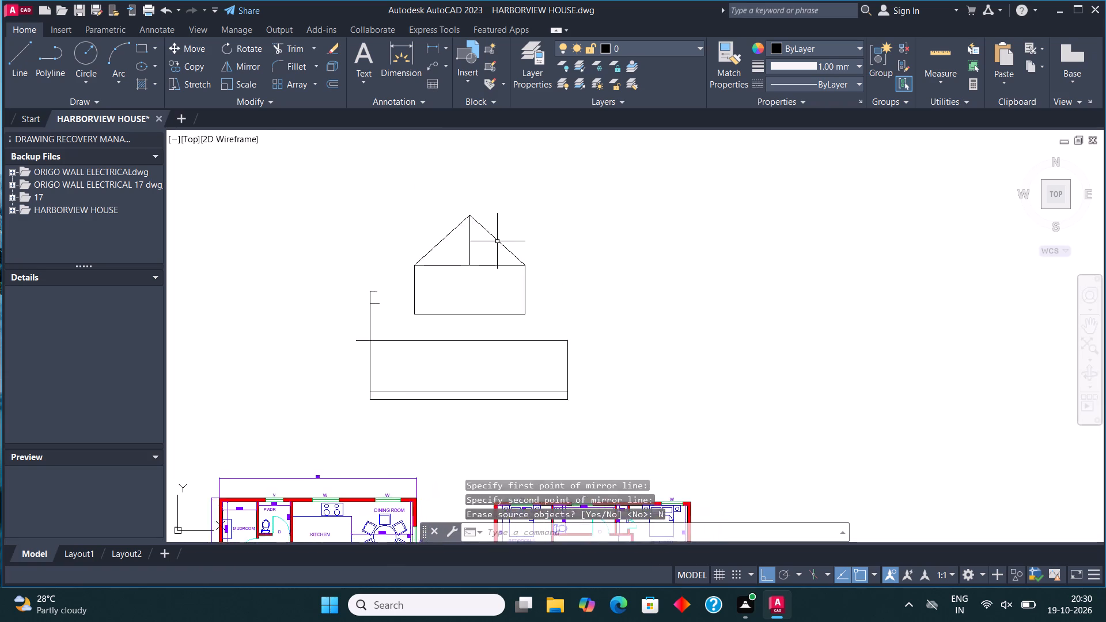
pyautogui.scroll(1, 497, 241)
pyautogui.click(488, 218)
pyautogui.click(484, 226)
pyautogui.click(482, 230)
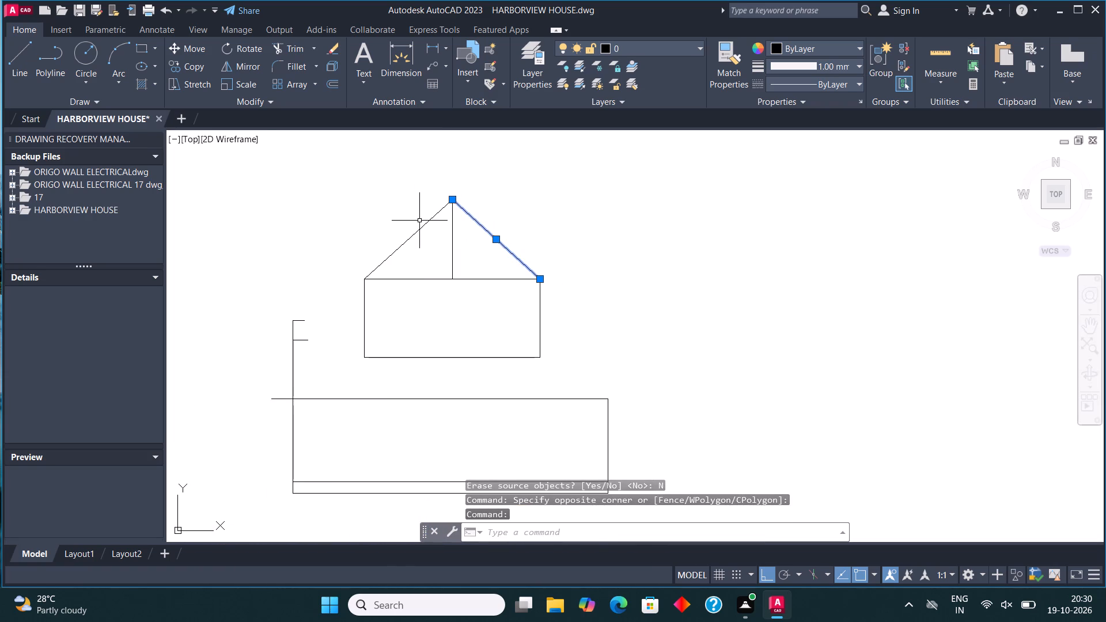
pyautogui.click(423, 225)
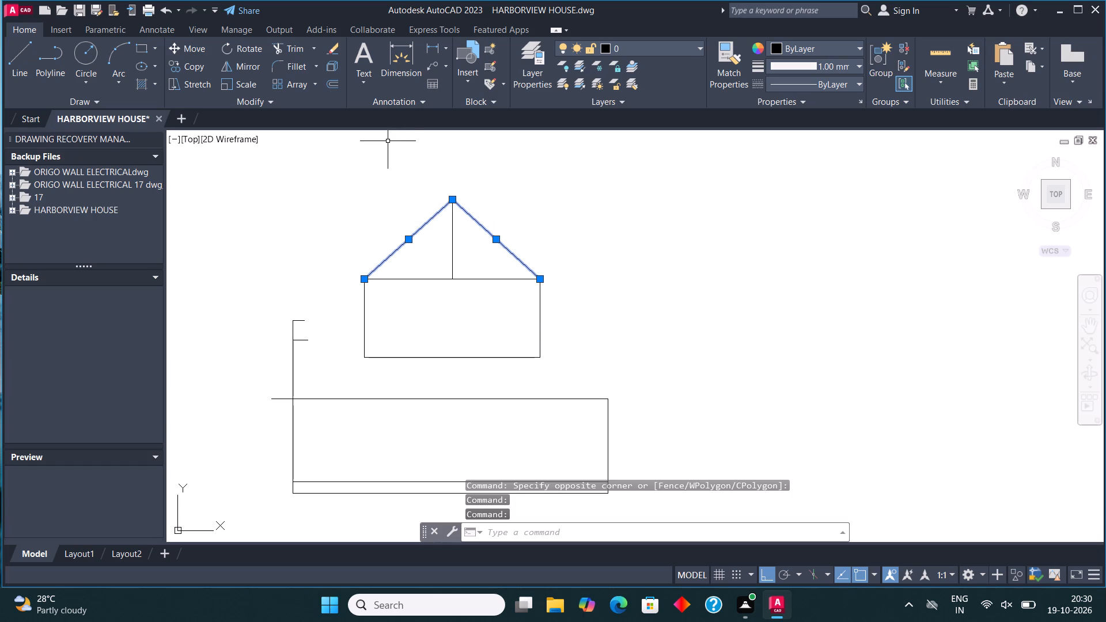
pyautogui.click(194, 70)
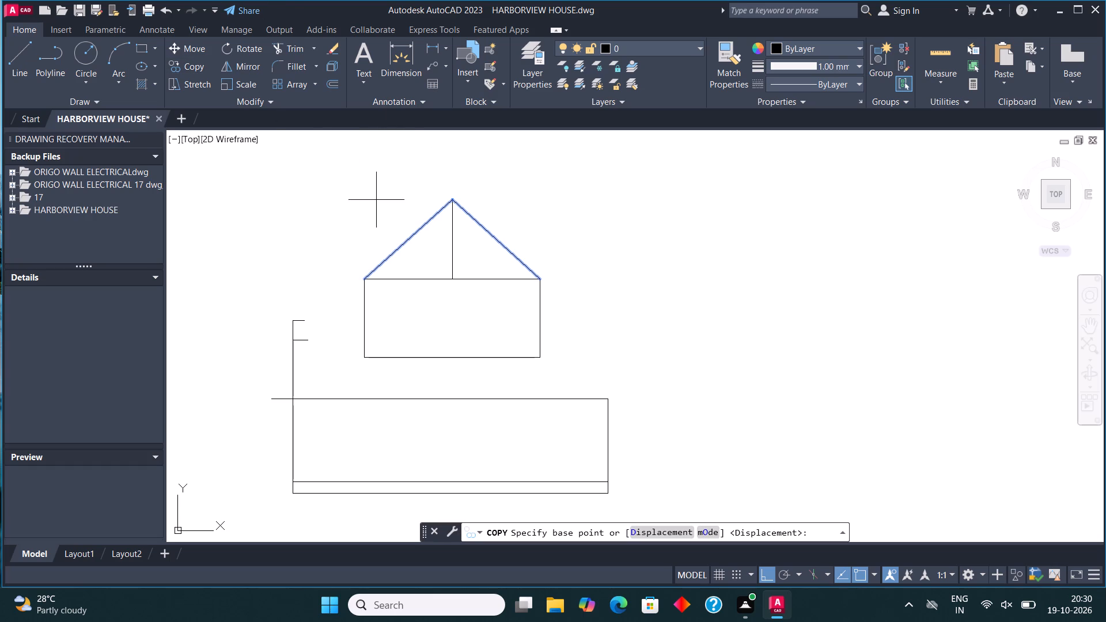
pyautogui.click(452, 195)
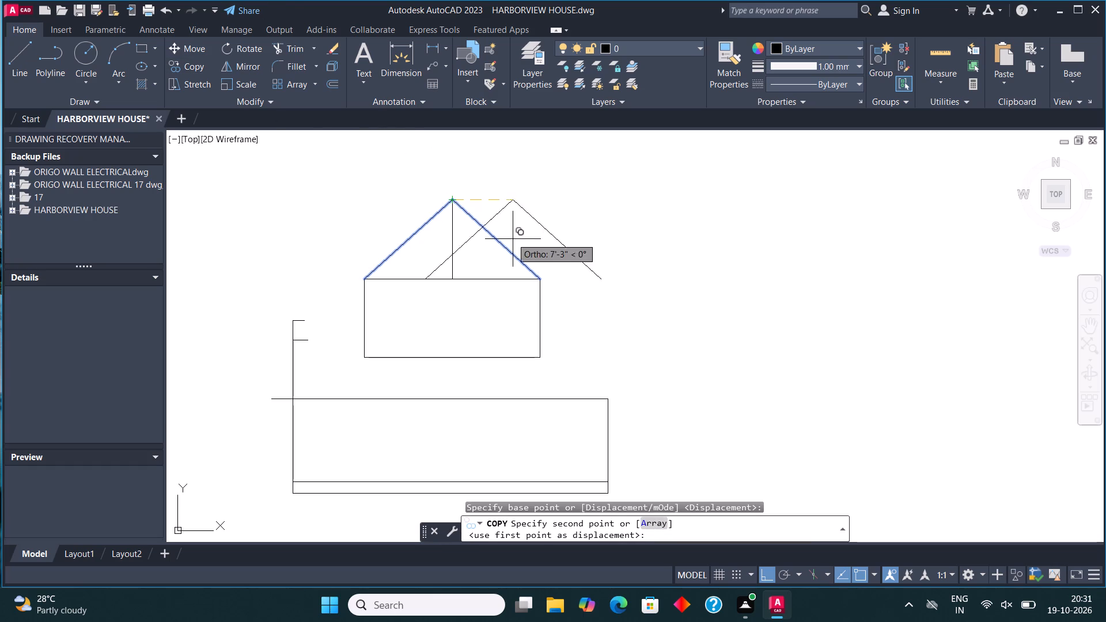
pyautogui.press('F8')
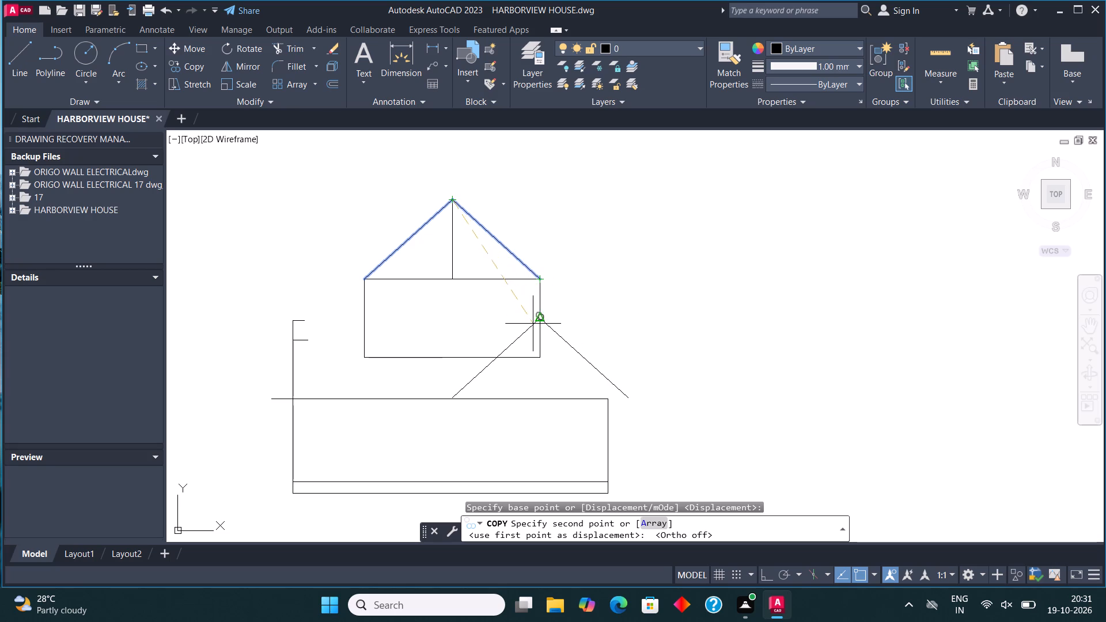
pyautogui.click(527, 325)
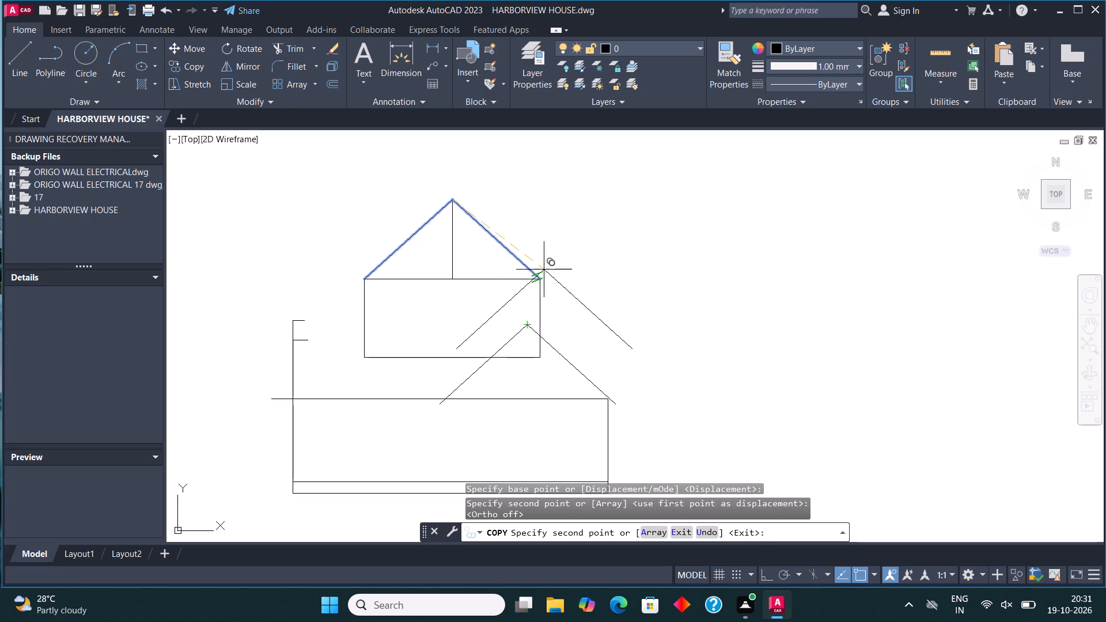
pyautogui.press('Escape')
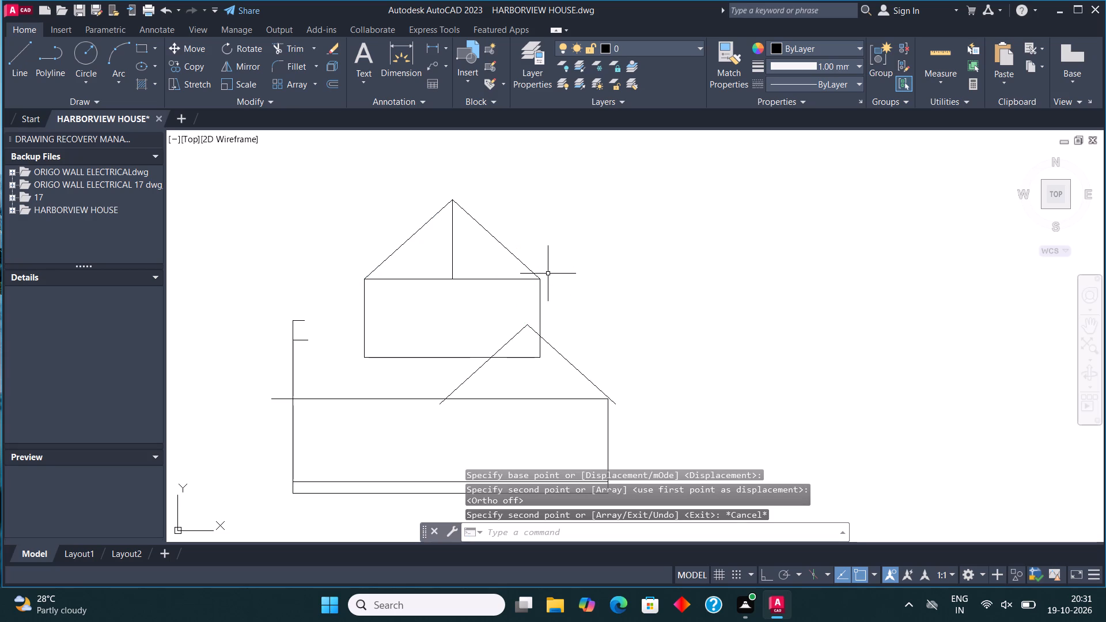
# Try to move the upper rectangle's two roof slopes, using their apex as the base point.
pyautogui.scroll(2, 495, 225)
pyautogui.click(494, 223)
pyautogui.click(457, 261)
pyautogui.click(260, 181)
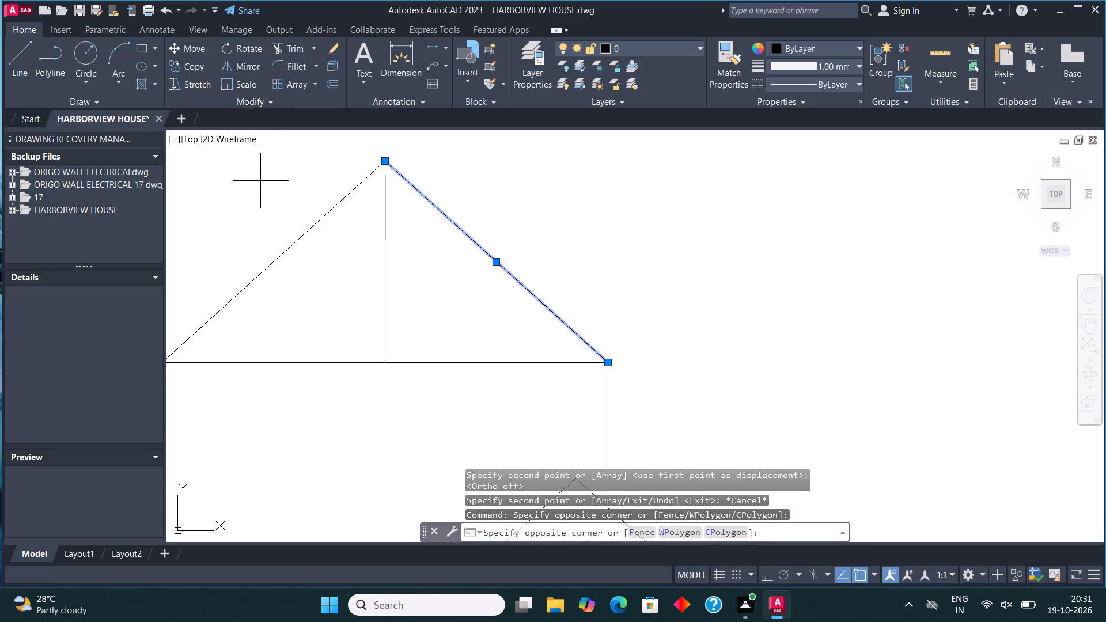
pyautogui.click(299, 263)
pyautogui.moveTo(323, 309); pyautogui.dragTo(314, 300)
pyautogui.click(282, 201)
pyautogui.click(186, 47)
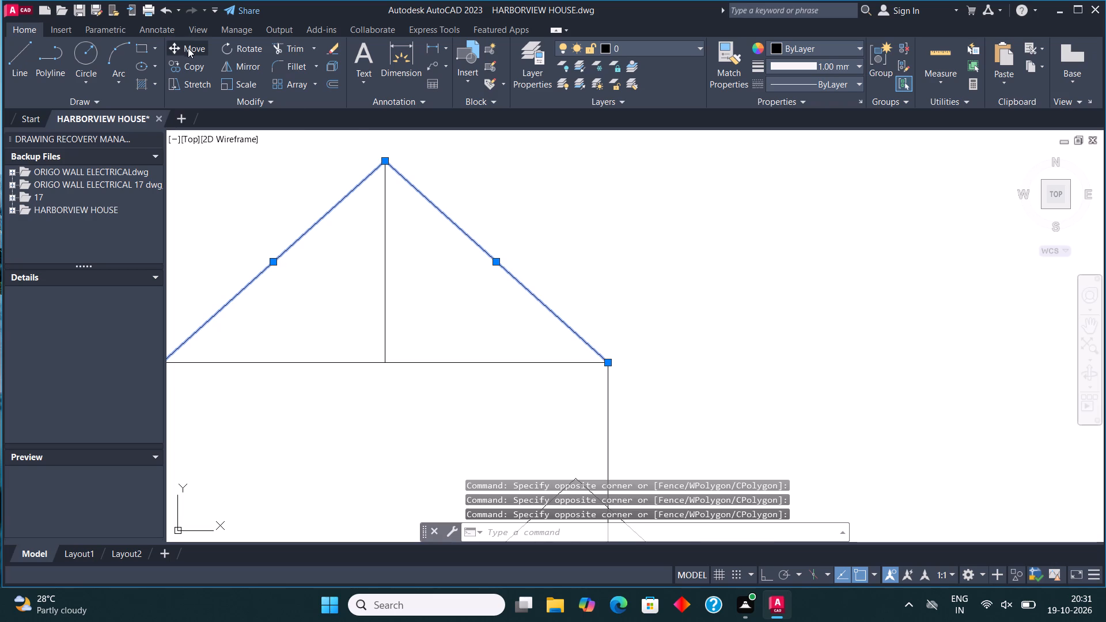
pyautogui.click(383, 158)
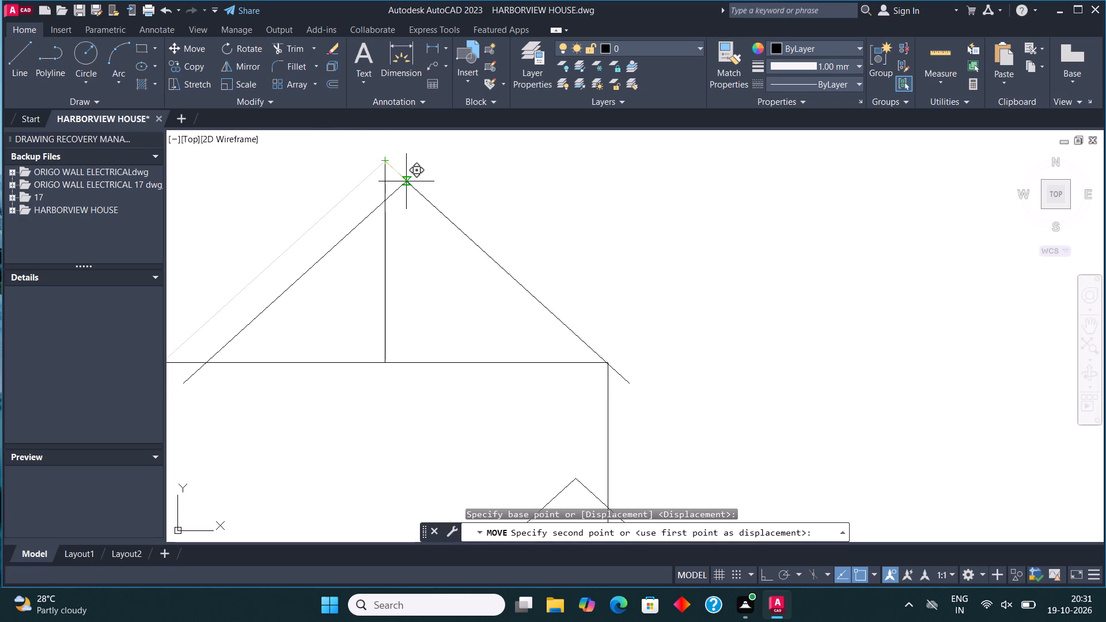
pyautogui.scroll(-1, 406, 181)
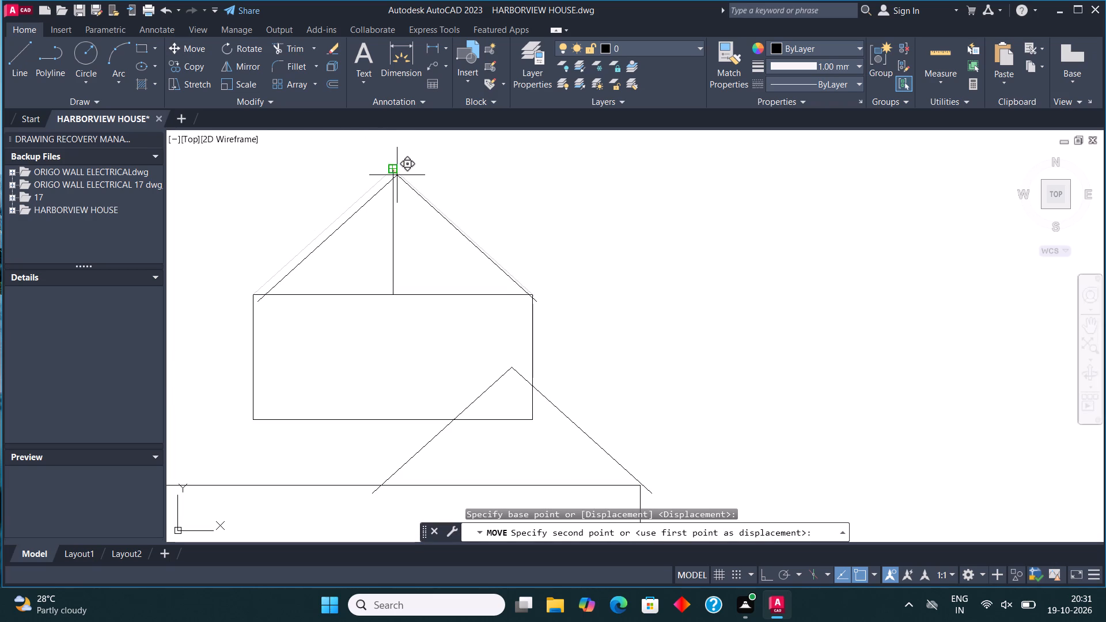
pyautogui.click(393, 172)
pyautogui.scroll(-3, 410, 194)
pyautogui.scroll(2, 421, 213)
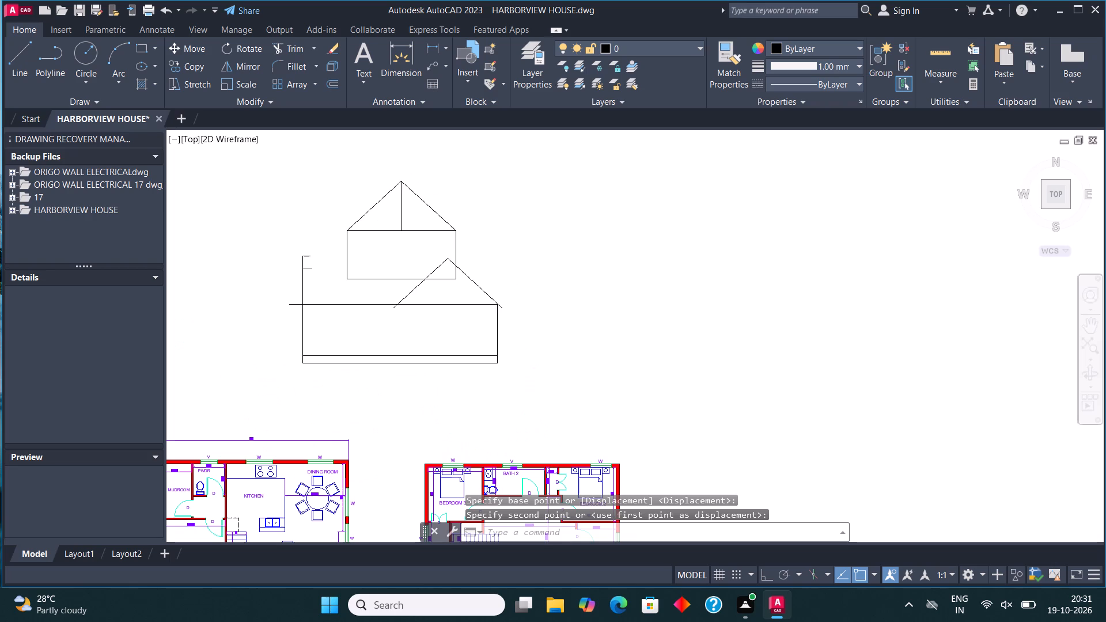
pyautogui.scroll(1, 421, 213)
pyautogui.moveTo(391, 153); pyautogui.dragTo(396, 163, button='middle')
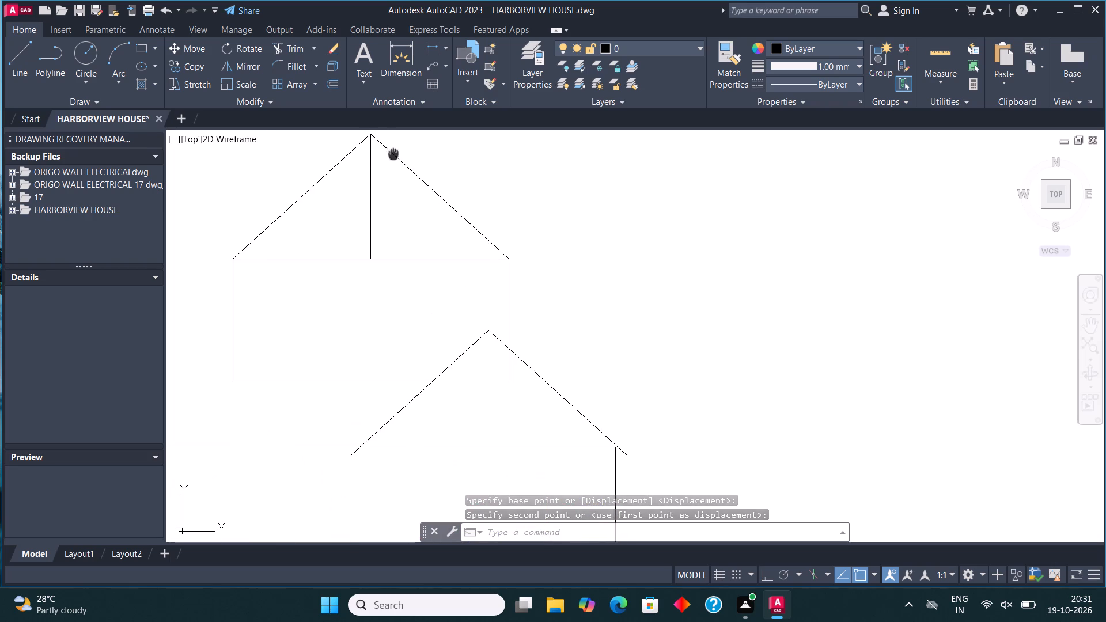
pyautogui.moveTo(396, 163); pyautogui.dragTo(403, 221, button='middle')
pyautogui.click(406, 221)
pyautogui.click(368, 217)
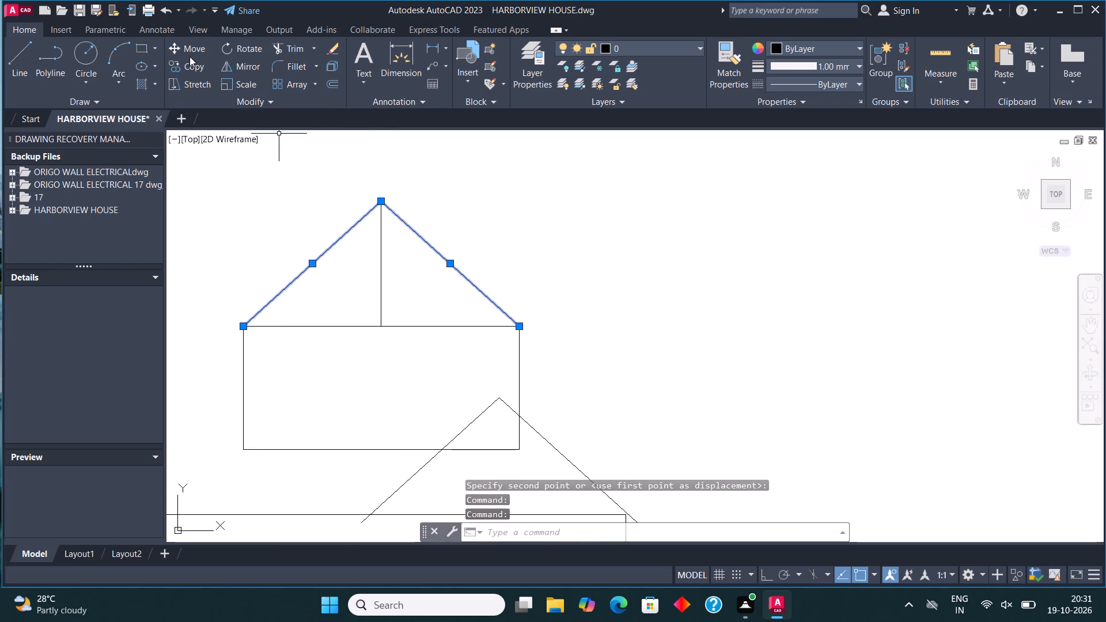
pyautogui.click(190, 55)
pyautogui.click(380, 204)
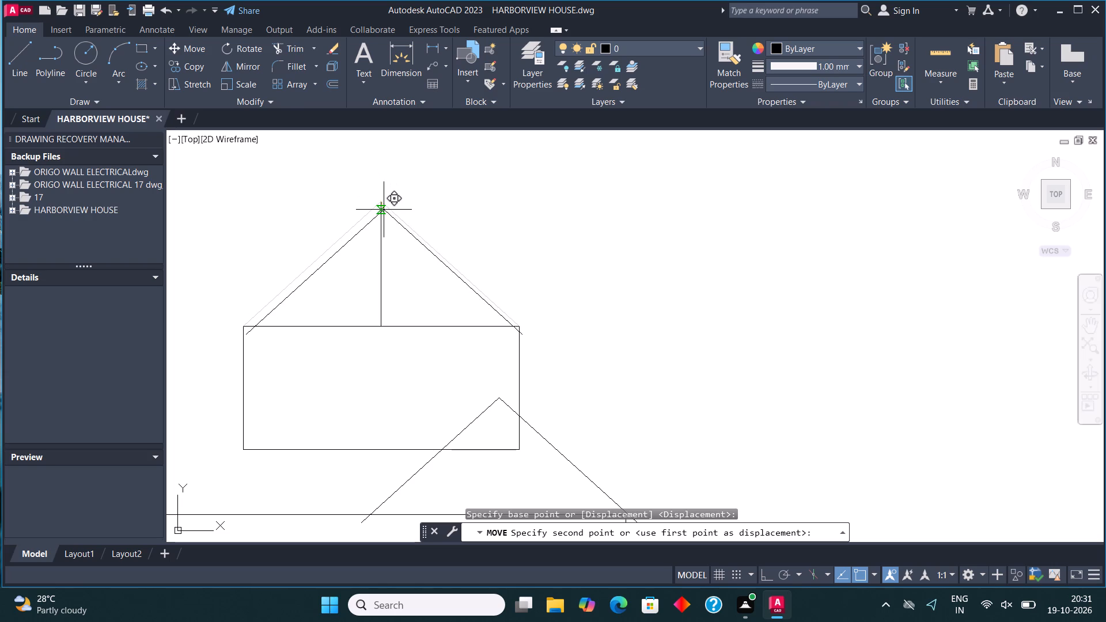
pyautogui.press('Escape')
# Draw a vertical line, with Ortho on, from where the copied left roof slope crosses the lower box's top edge down to the base line.
pyautogui.scroll(-3, 377, 198)
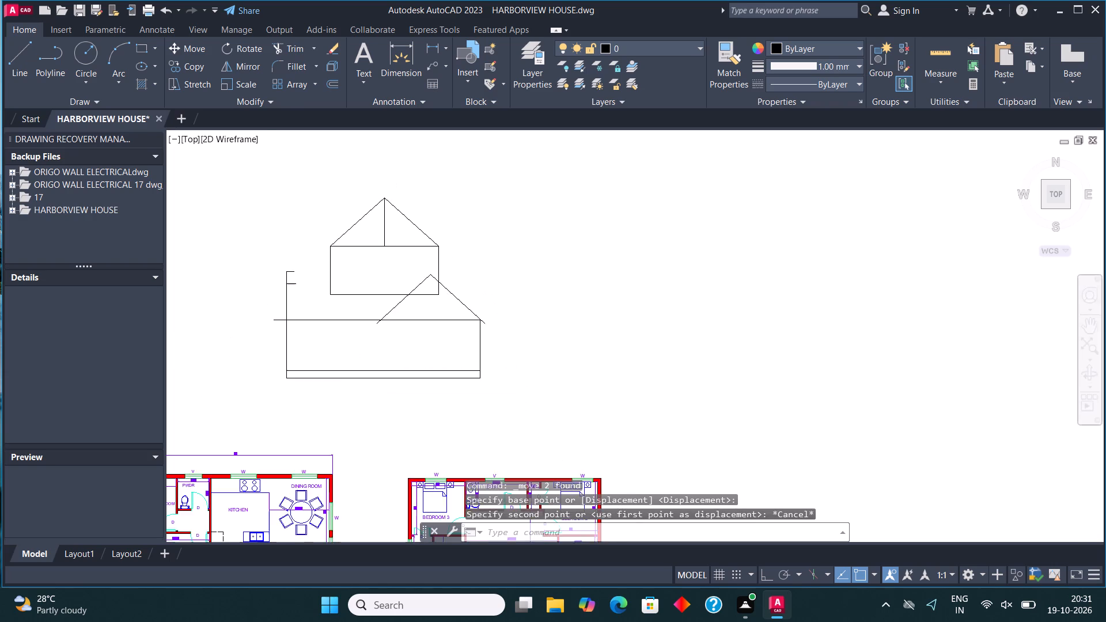
pyautogui.scroll(1, 378, 235)
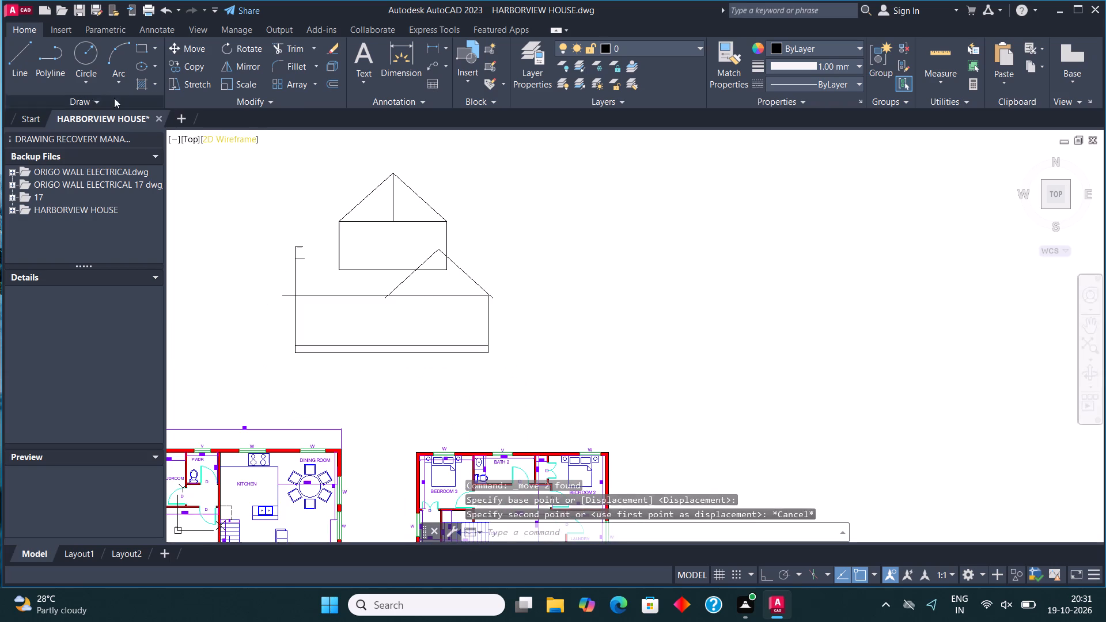
pyautogui.click(22, 71)
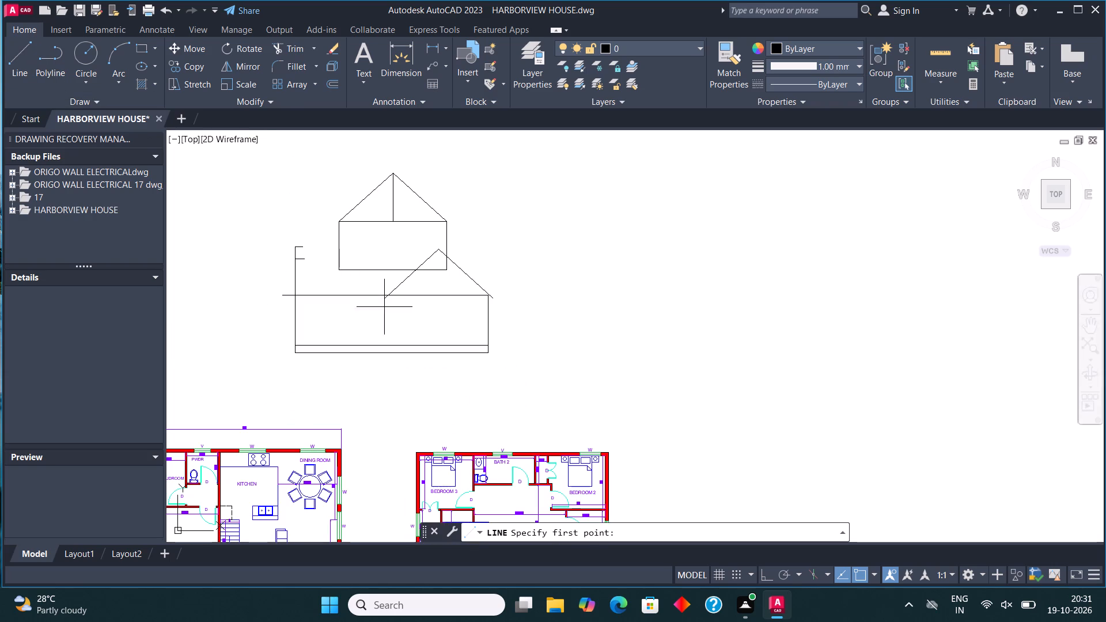
pyautogui.scroll(2, 411, 344)
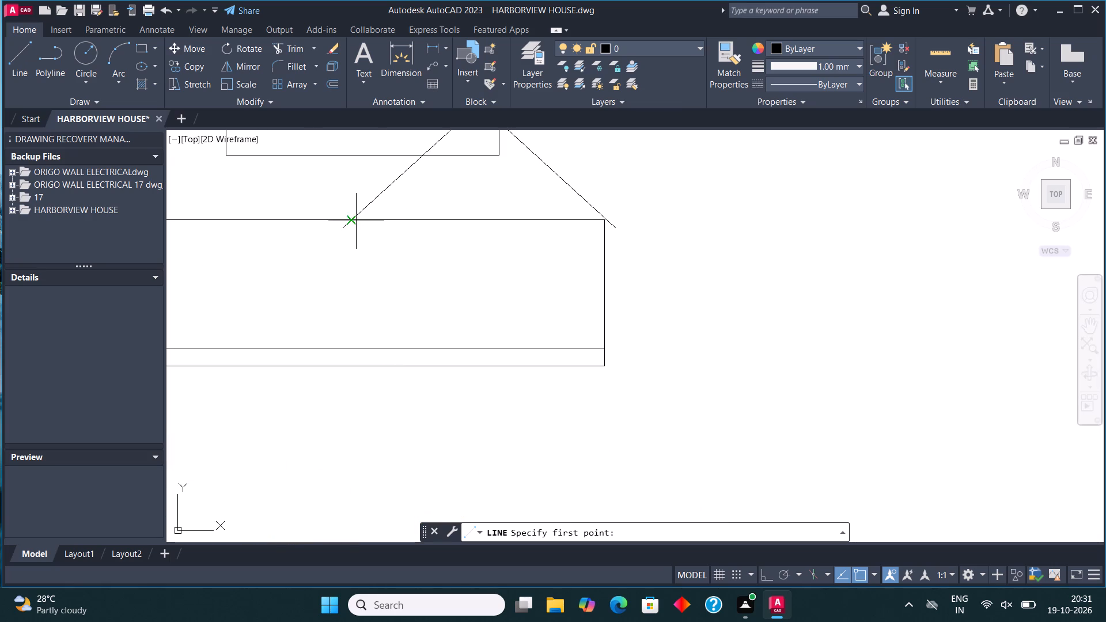
pyautogui.click(354, 219)
pyautogui.click(14, 56)
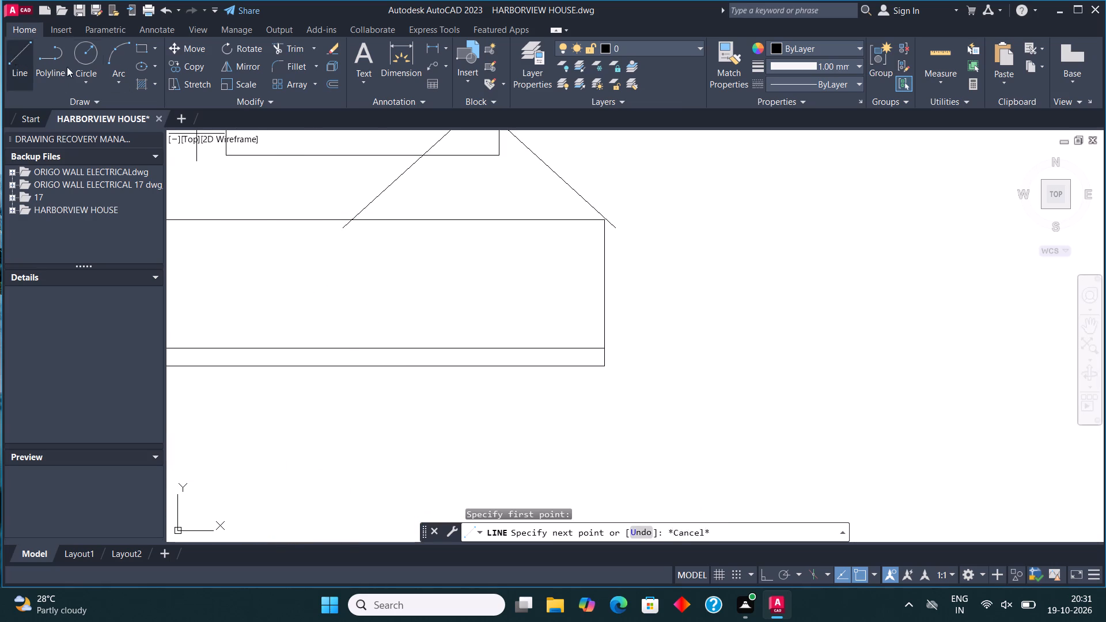
pyautogui.click(355, 217)
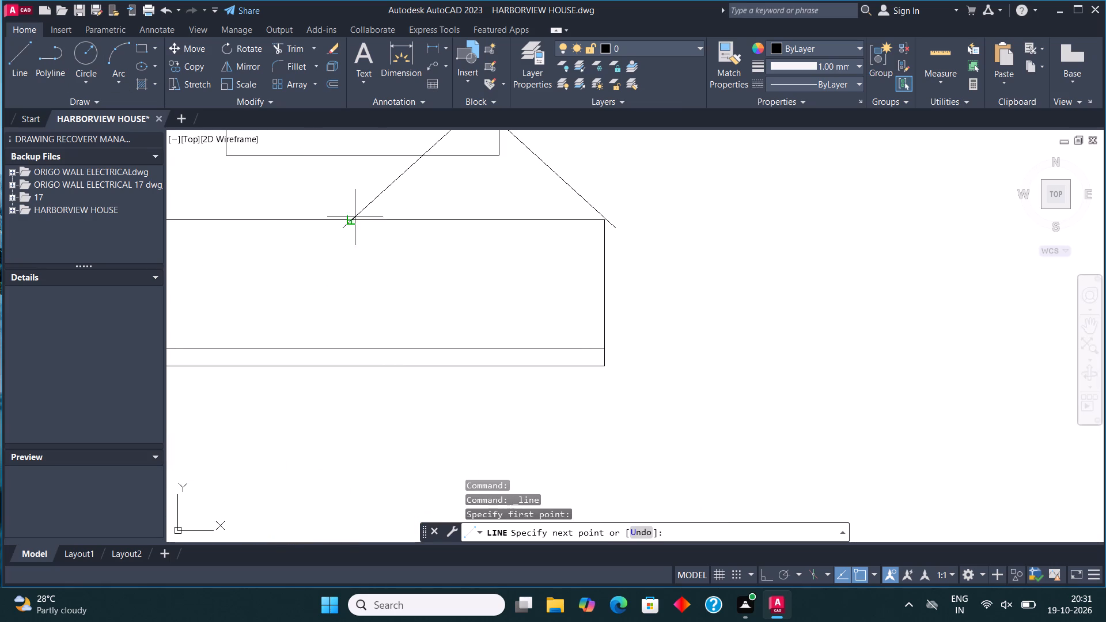
pyautogui.press('F8')
pyautogui.click(353, 347)
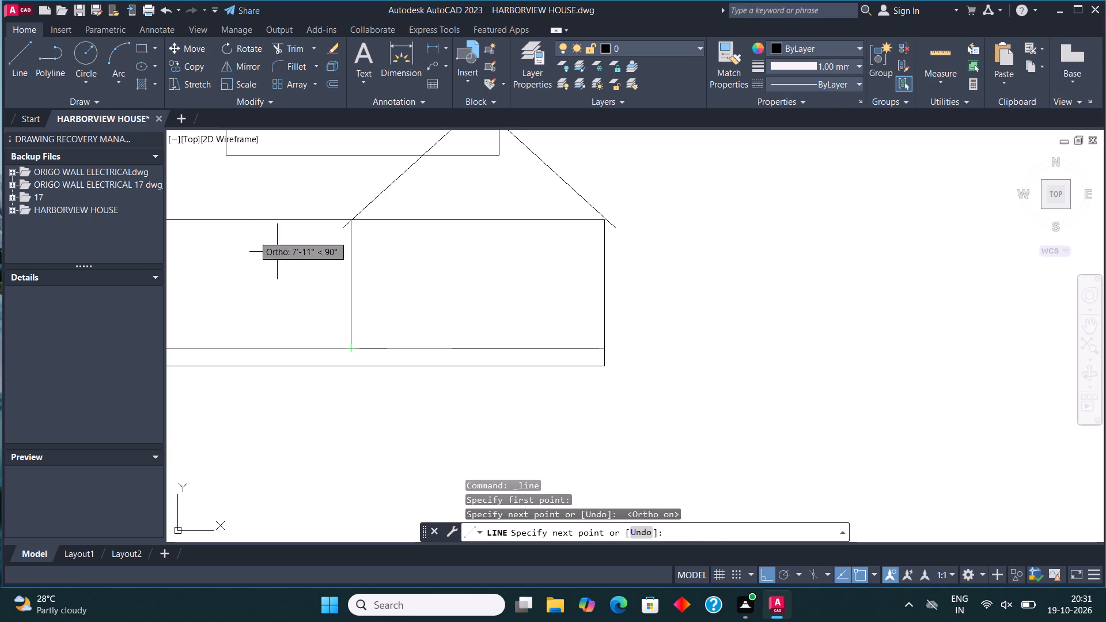
# Draw a second vertical line from the lower box's top edge to the base line, about a third across the bay under the copied gable.
pyautogui.click(20, 45)
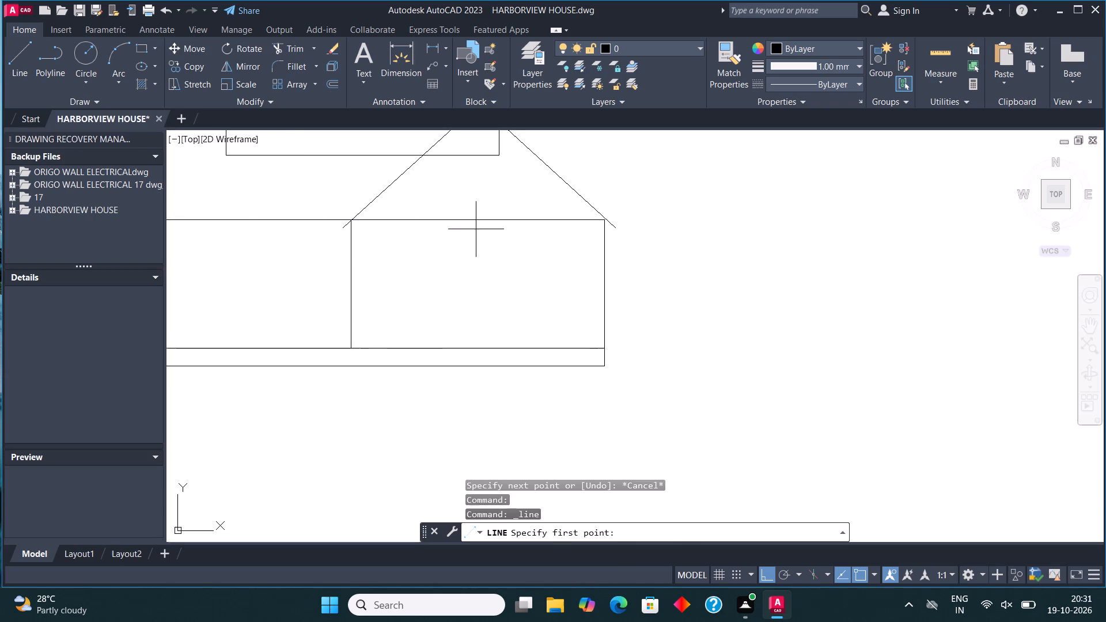
pyautogui.click(441, 222)
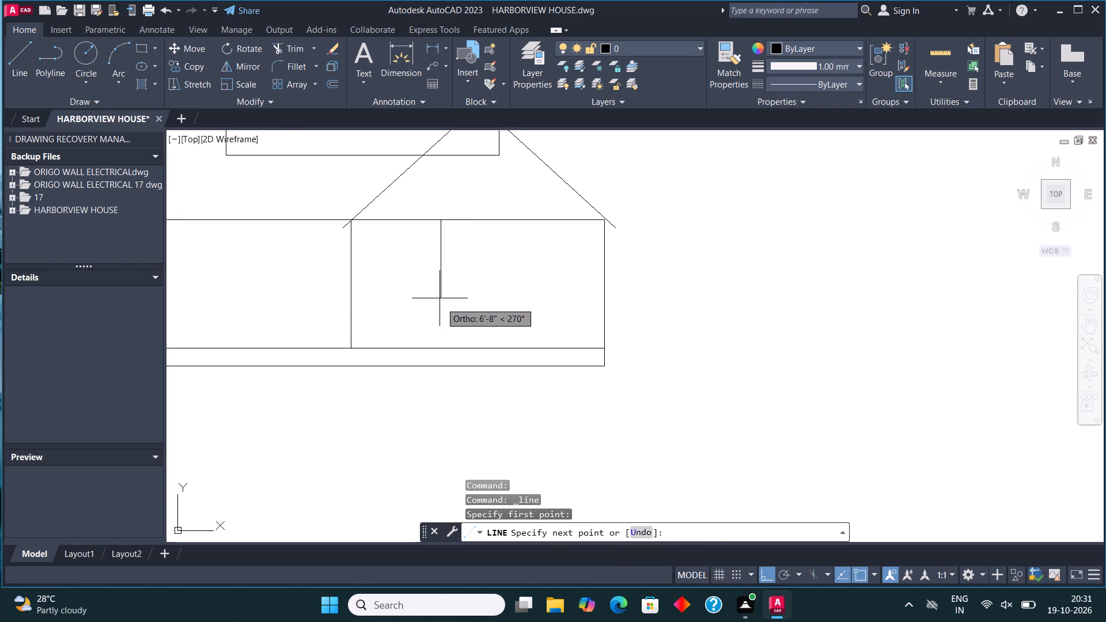
pyautogui.click(447, 348)
pyautogui.press('Escape')
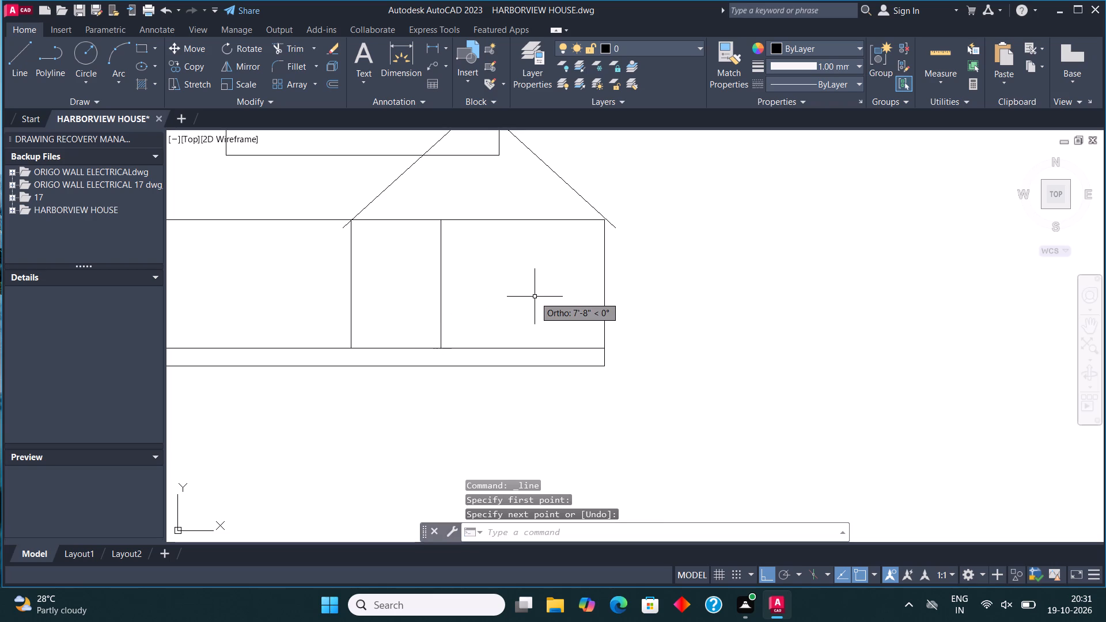
# Erase the upper rectangle's two roof slopes and their vertical centre line.
pyautogui.scroll(-3, 535, 297)
pyautogui.moveTo(535, 259); pyautogui.dragTo(537, 286, button='middle')
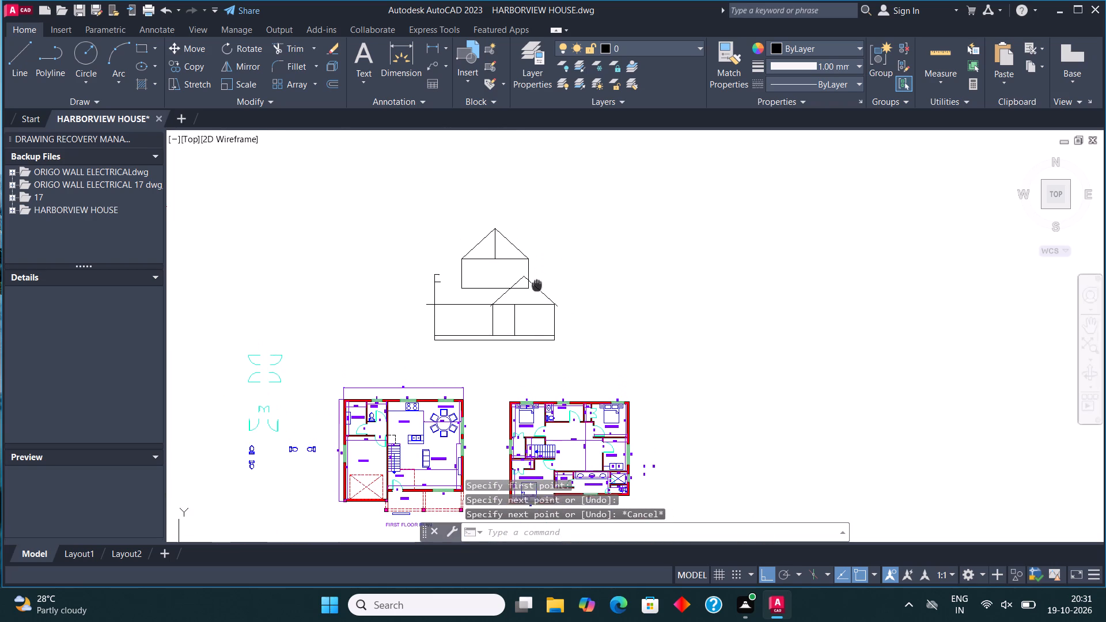
pyautogui.moveTo(537, 286); pyautogui.dragTo(539, 287, button='middle')
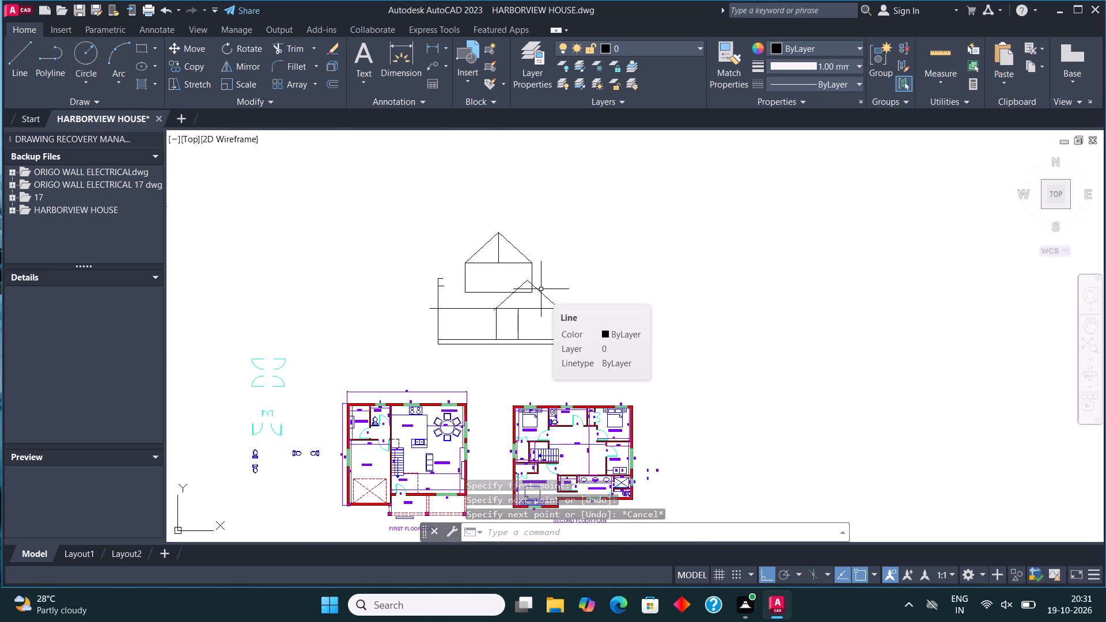
pyautogui.scroll(2, 508, 248)
pyautogui.click(521, 226)
pyautogui.click(459, 197)
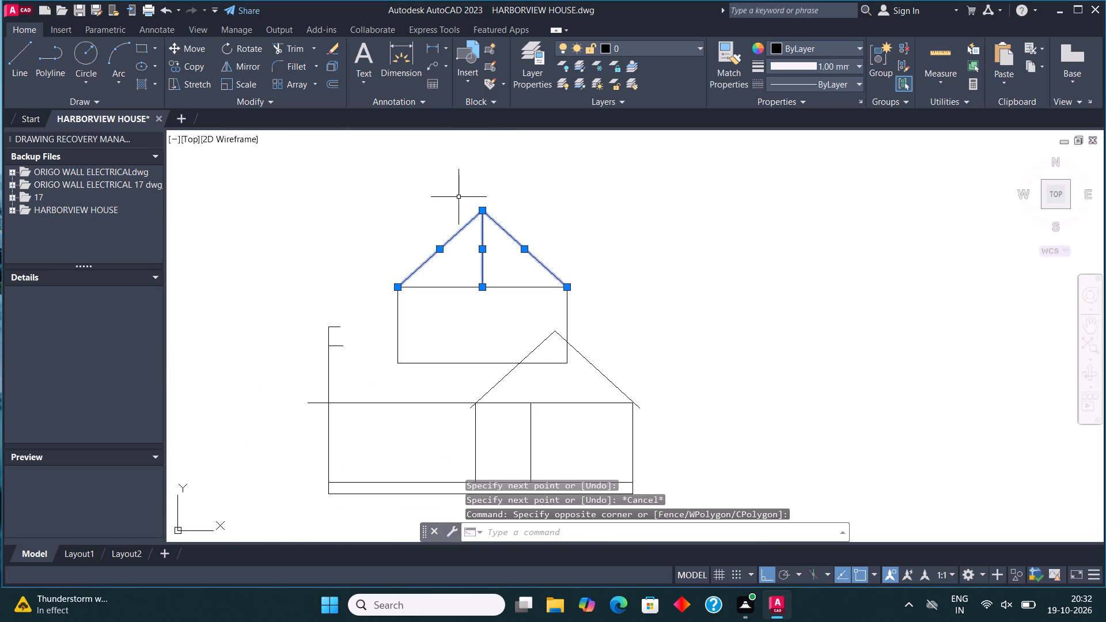
pyautogui.press('Delete')
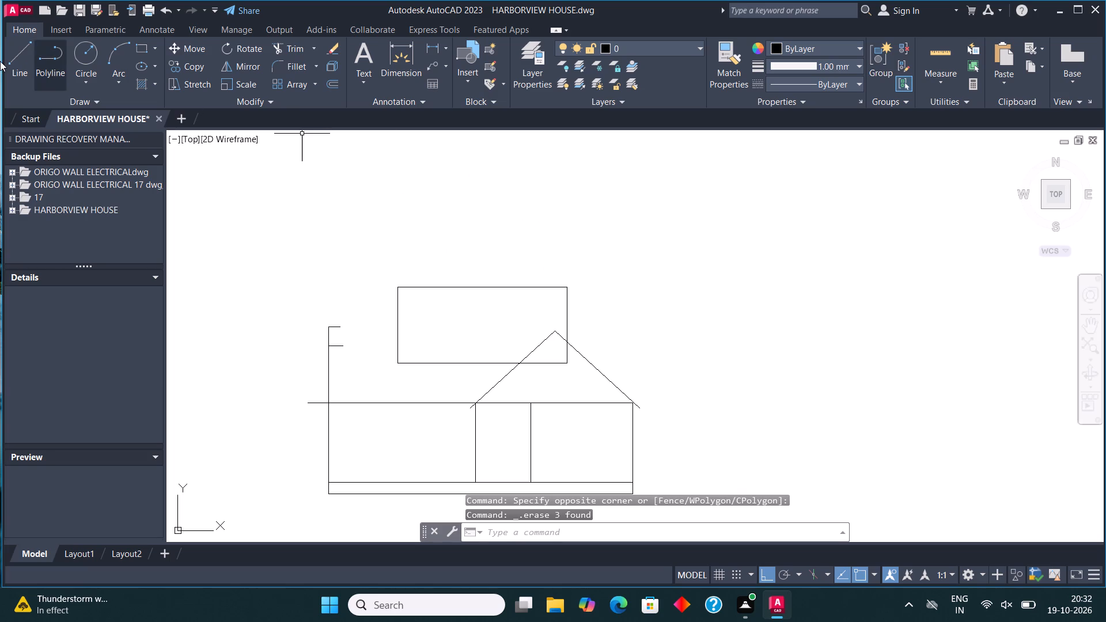
# Draw a centre line about 7' up from the upper rectangle's top-edge midpoint, with a slope past the top-left corner ending about 14' left of the ridge.
pyautogui.click(9, 63)
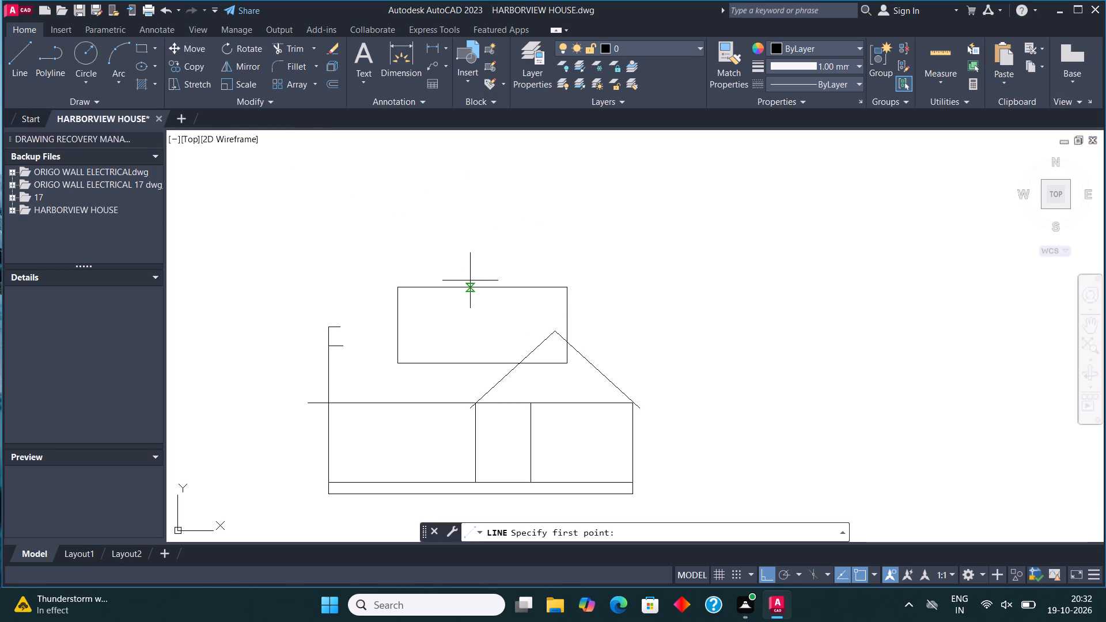
pyautogui.click(483, 281)
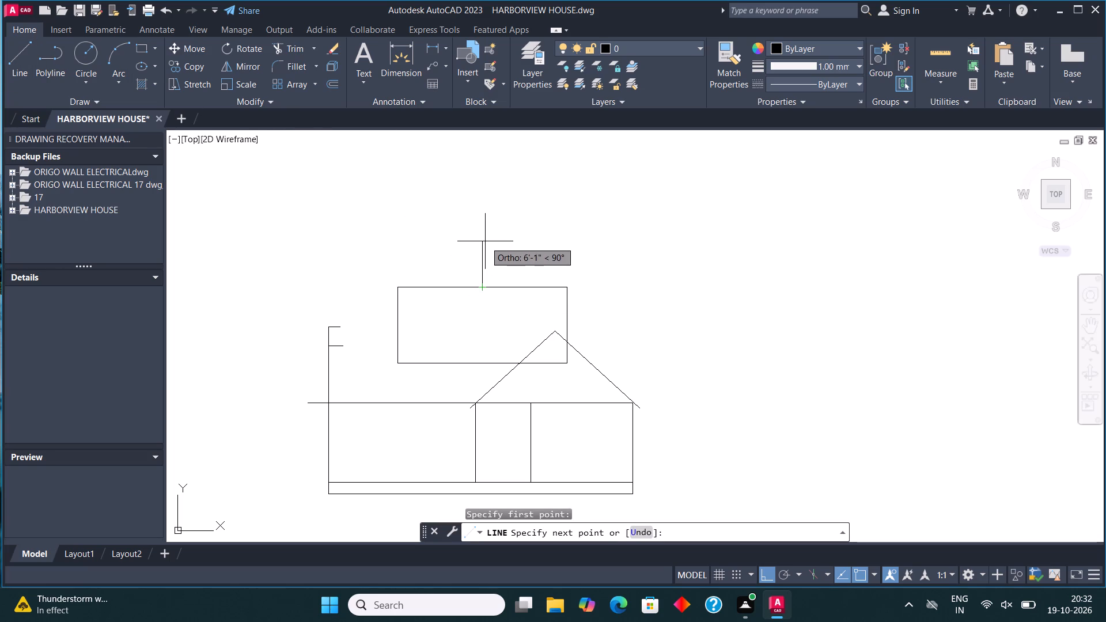
pyautogui.click(485, 235)
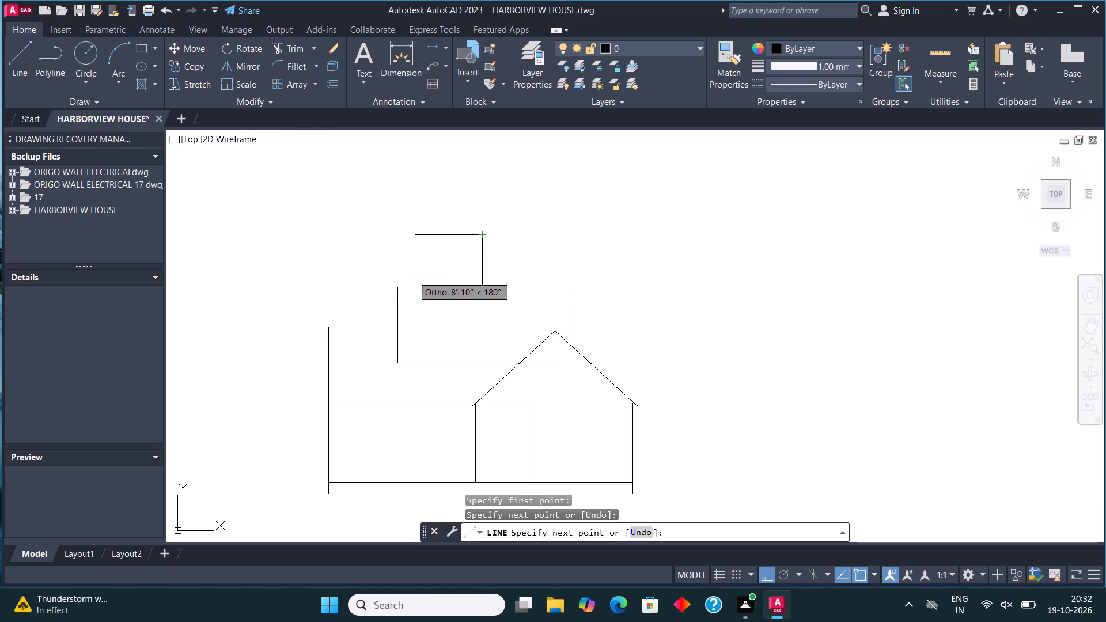
pyautogui.press('F8')
pyautogui.click(375, 301)
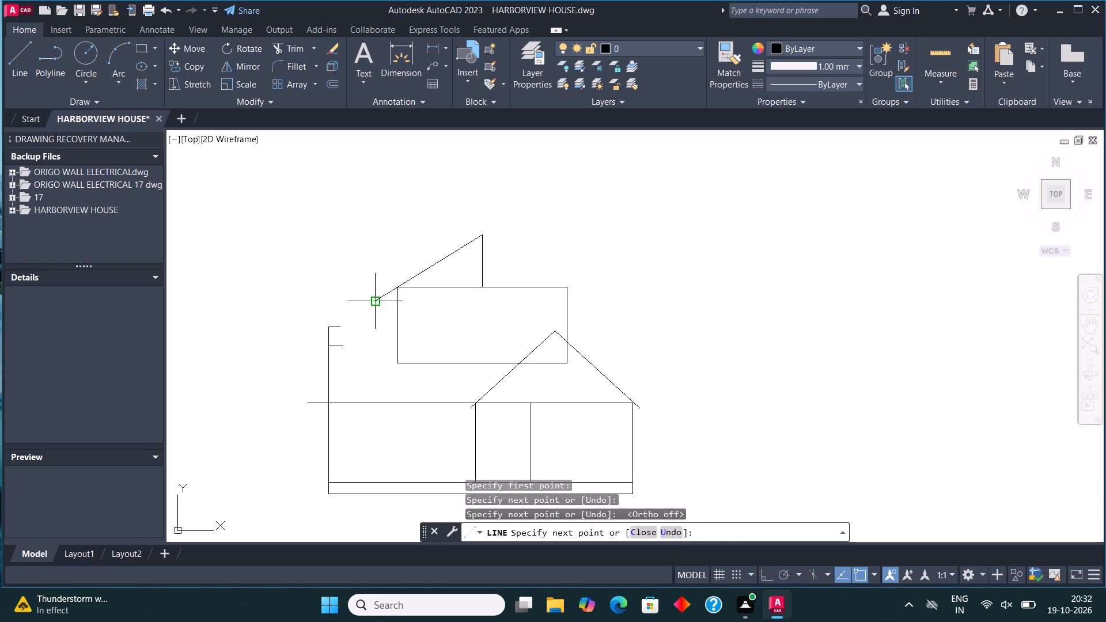
pyautogui.press('Escape')
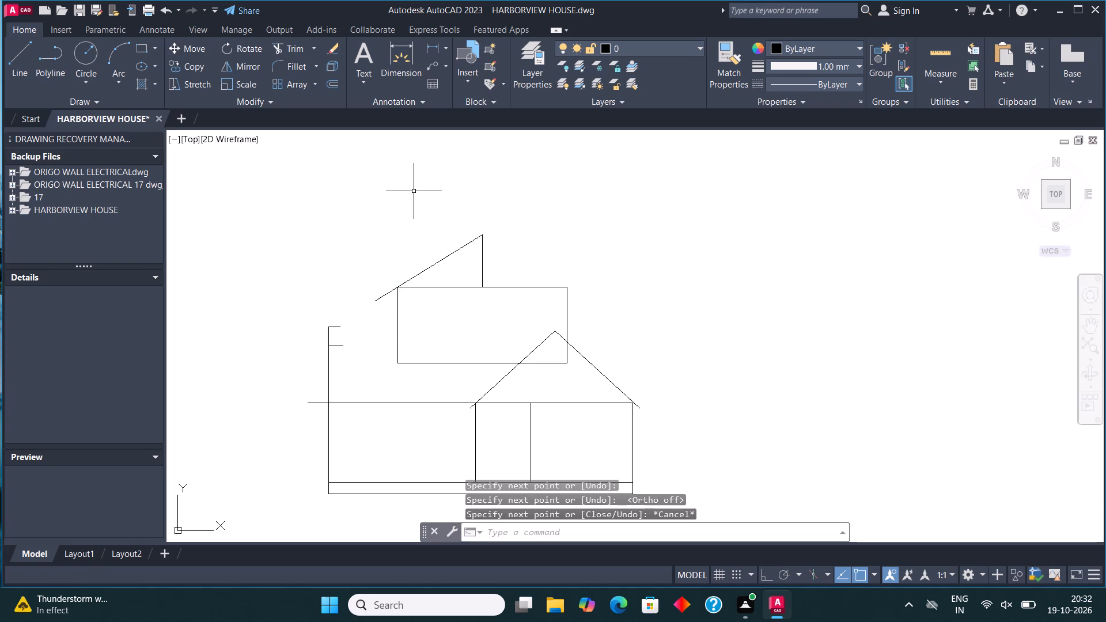
# Mirror the new overhanging roof slope about the vertical centre line, keeping the original.
pyautogui.click(435, 263)
pyautogui.click(251, 62)
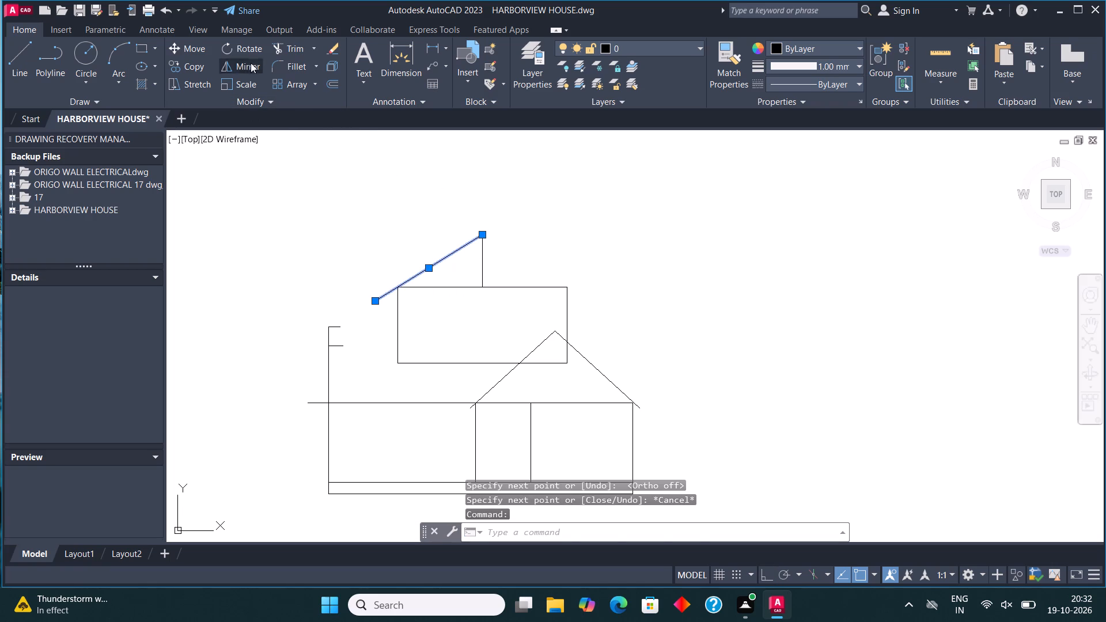
pyautogui.click(482, 232)
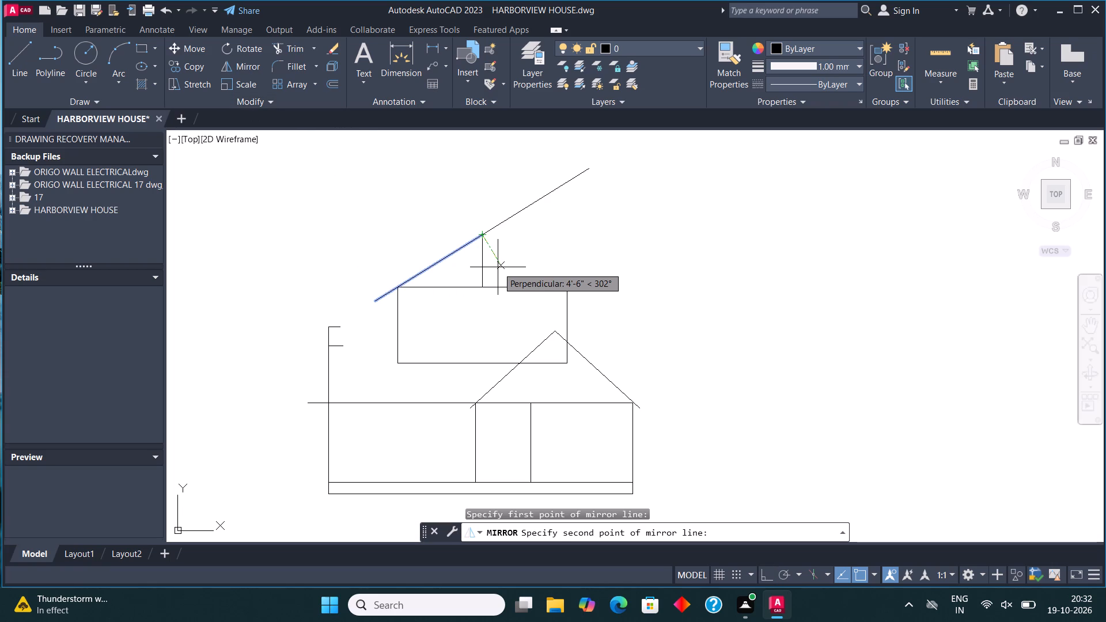
pyautogui.press('F7')
pyautogui.press('F7')
pyautogui.press('F8')
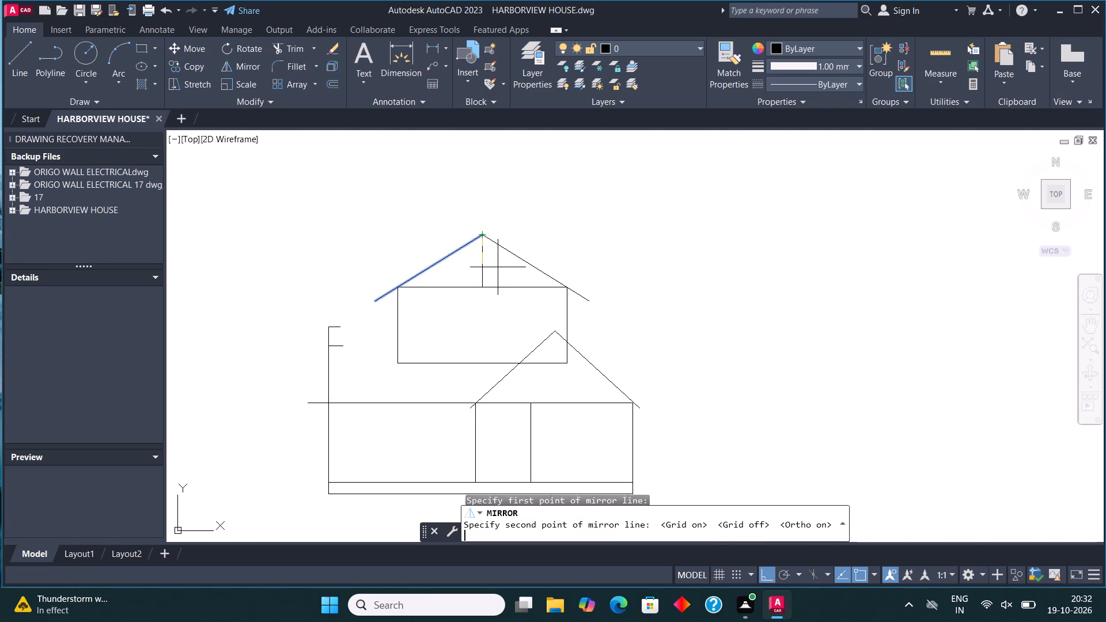
pyautogui.click(498, 267)
pyautogui.click(498, 267)
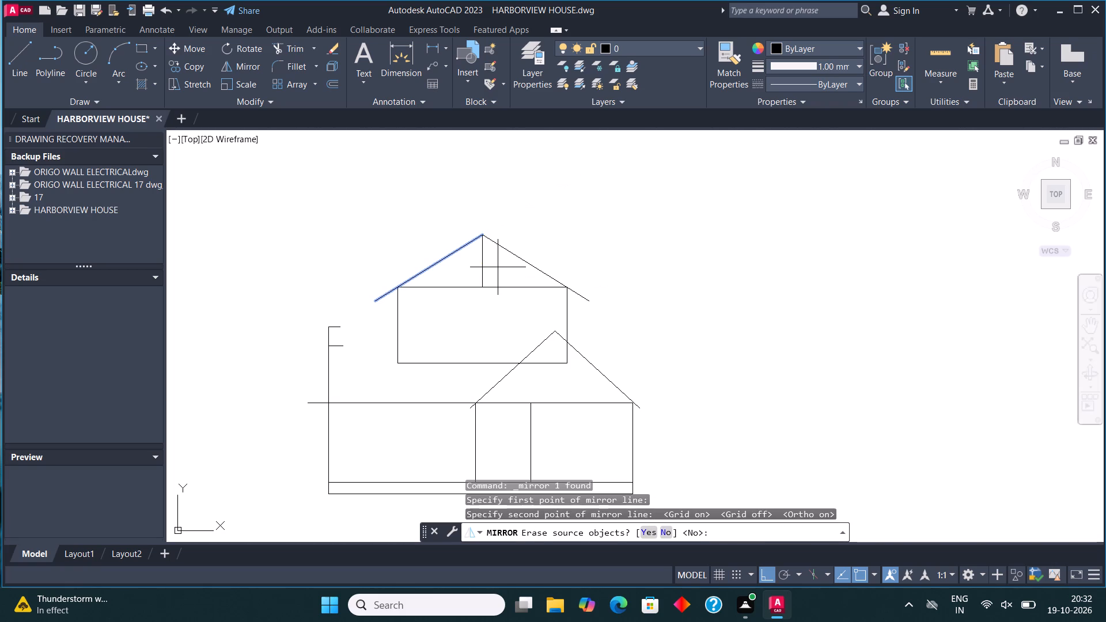
pyautogui.click(664, 524)
pyautogui.click(665, 533)
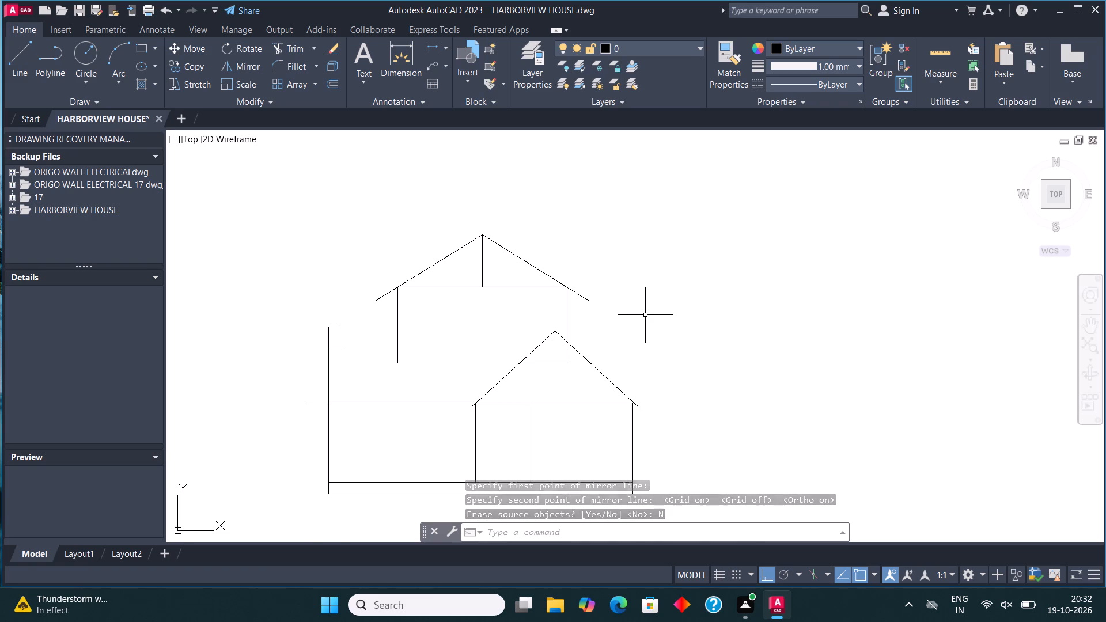
# Draw a roof slope from the left overhang end of the lower box's top line up to the upper rectangle's left edge, near its bottom corner.
pyautogui.scroll(-1, 645, 315)
pyautogui.scroll(1, 543, 354)
pyautogui.middleClick(543, 354)
pyautogui.scroll(1, 543, 354)
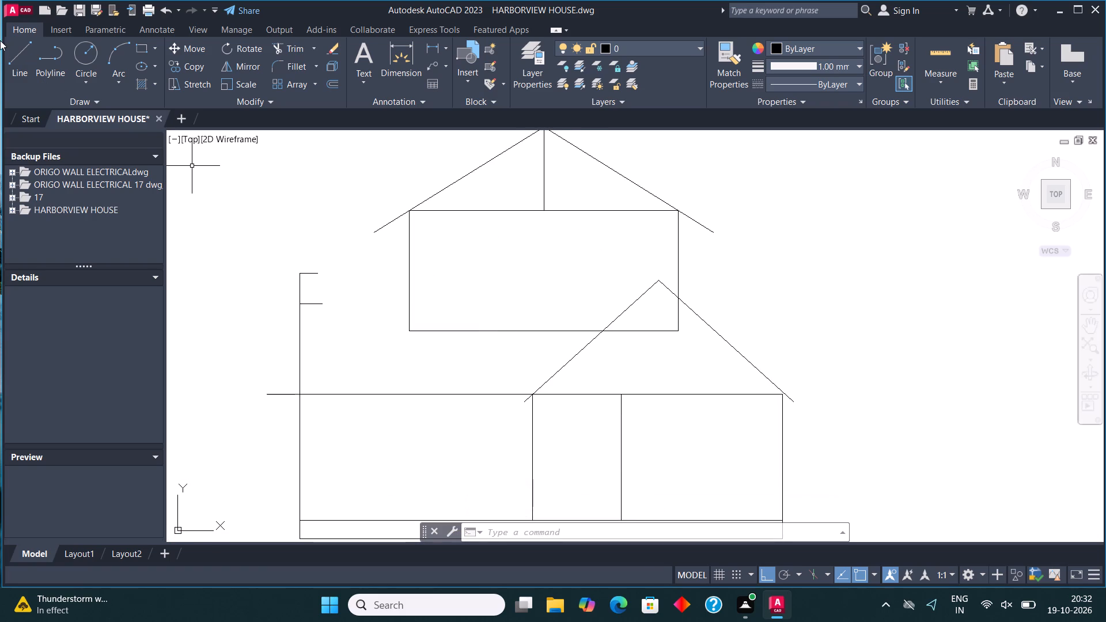
pyautogui.click(14, 62)
pyautogui.scroll(-1, 454, 403)
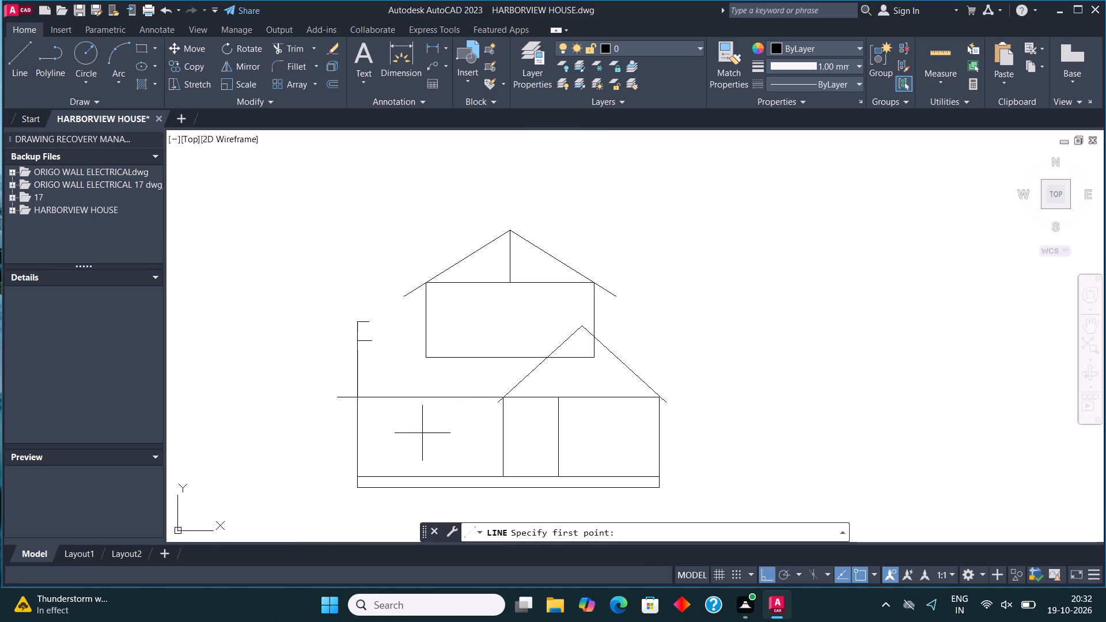
pyautogui.scroll(2, 393, 412)
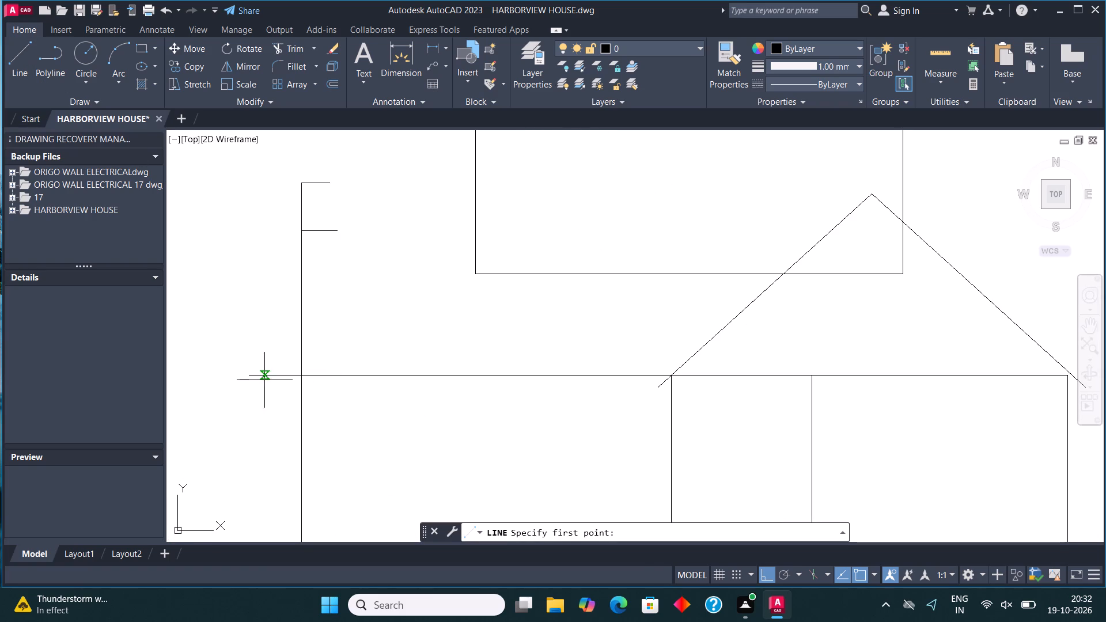
pyautogui.click(247, 370)
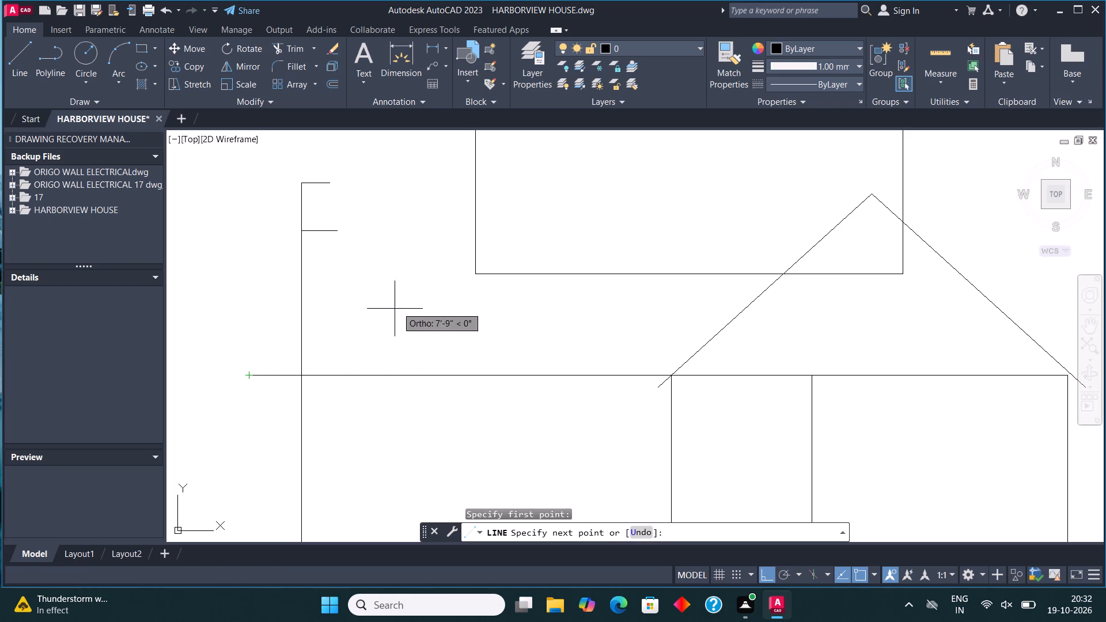
pyautogui.click(469, 262)
pyautogui.scroll(-2, 392, 332)
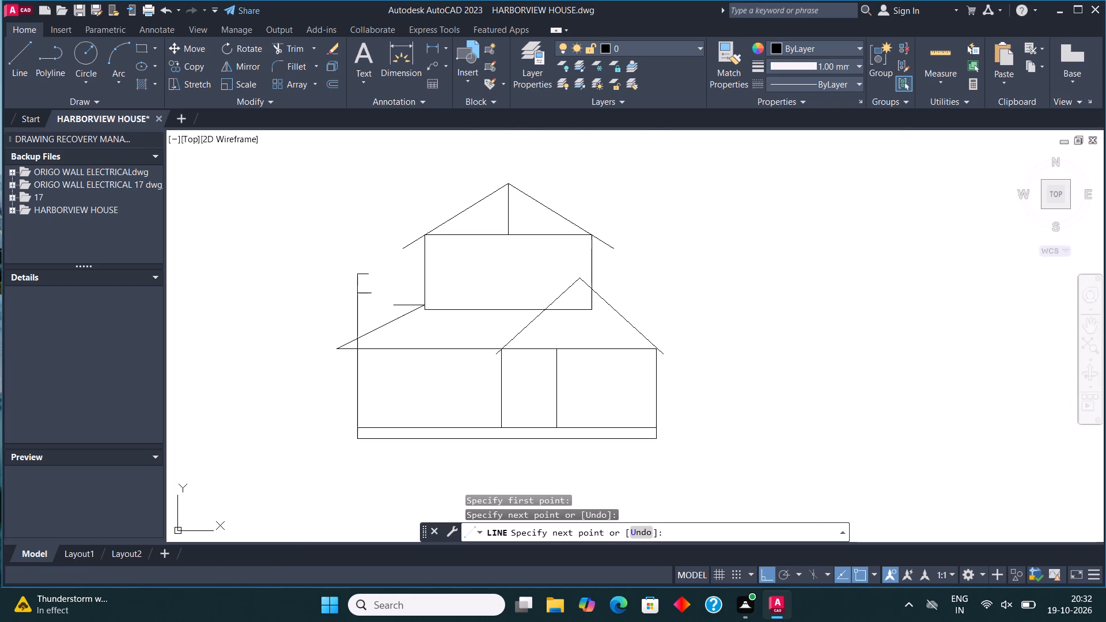
pyautogui.press('Escape')
# Draw a vertical line from the left lower roof slope up to the upper rectangle's top-edge level, and join it across to its top-left corner.
pyautogui.scroll(-1, 459, 347)
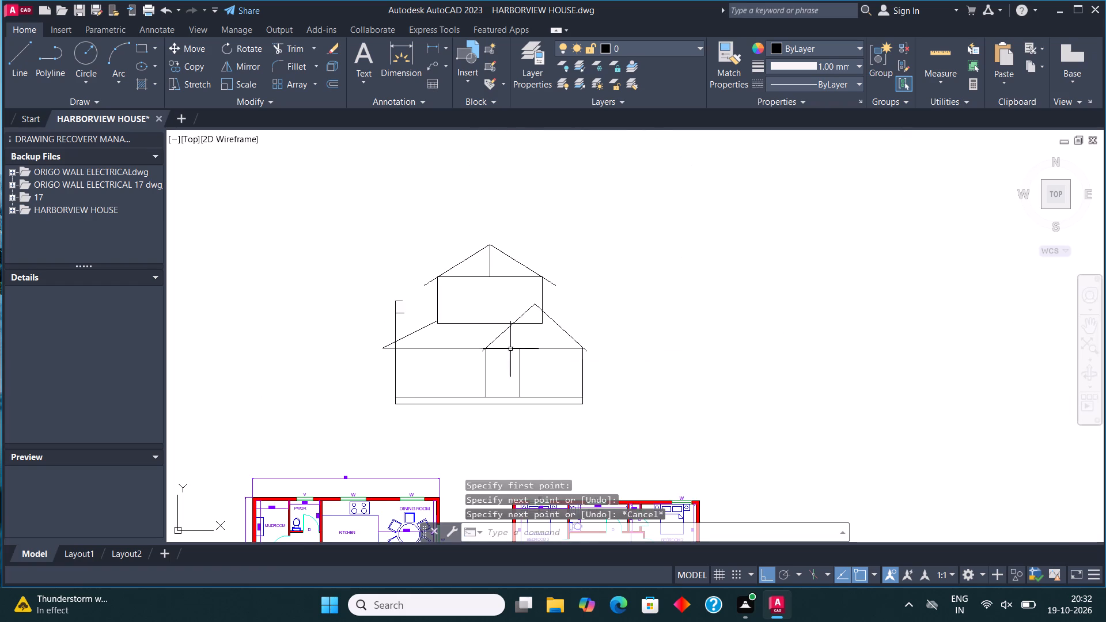
pyautogui.middleClick(491, 330)
pyautogui.scroll(1, 486, 329)
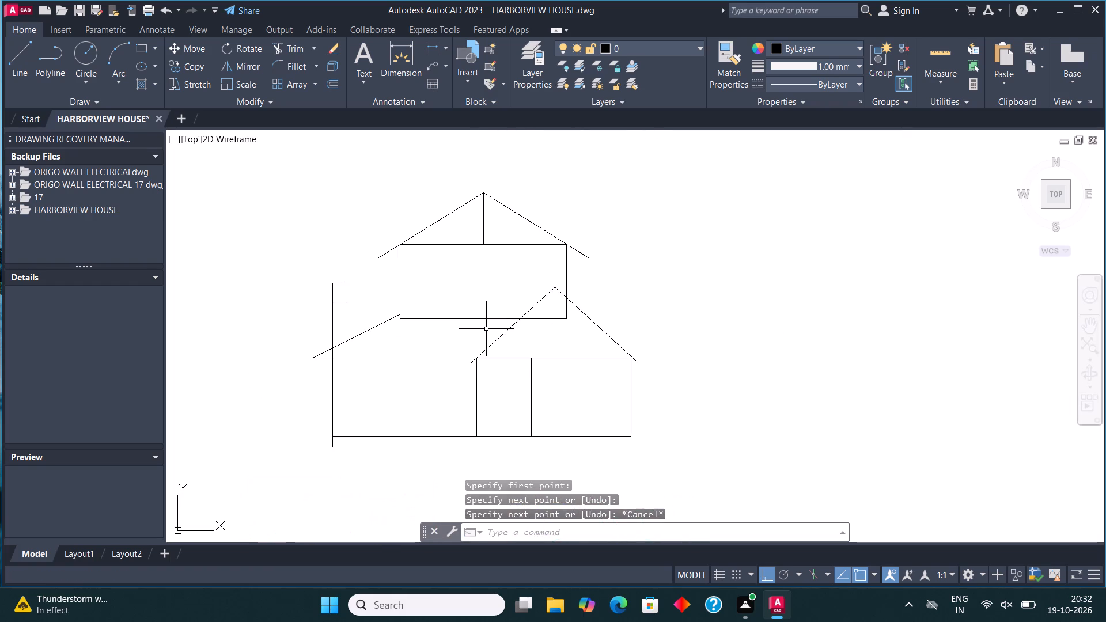
pyautogui.click(31, 60)
pyautogui.moveTo(522, 342); pyautogui.dragTo(515, 337, button='middle')
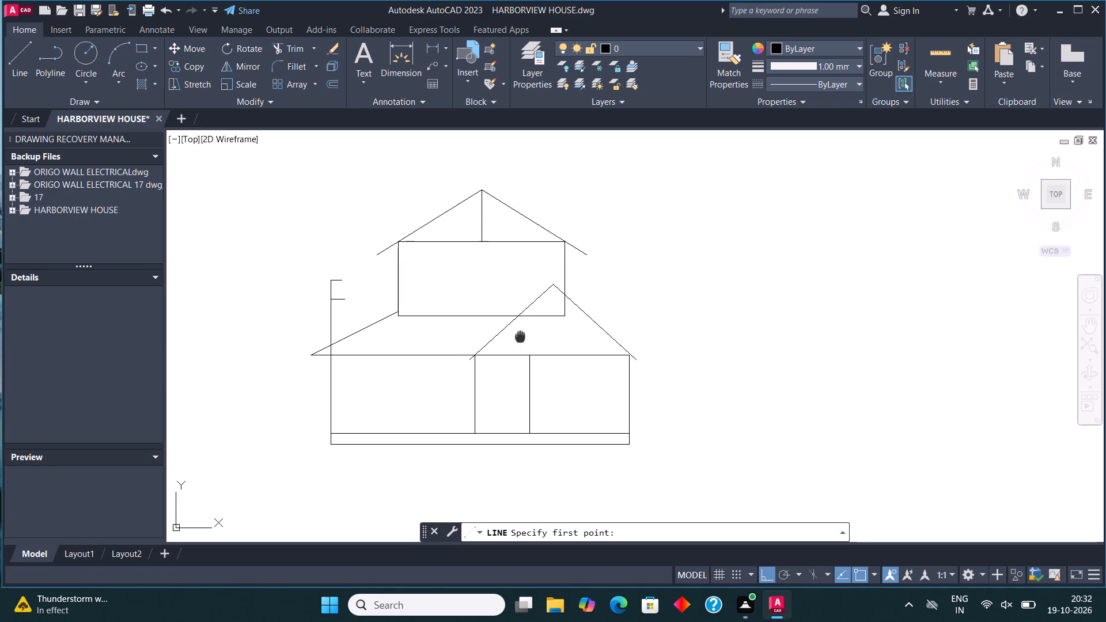
pyautogui.moveTo(515, 337); pyautogui.dragTo(531, 351, button='middle')
pyautogui.scroll(2, 377, 336)
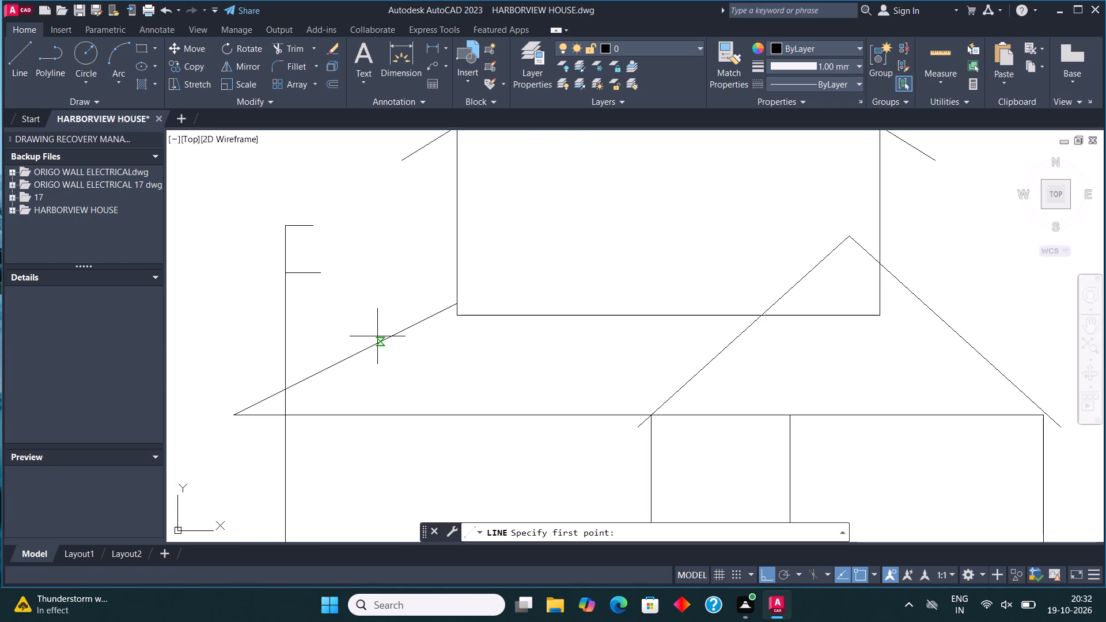
pyautogui.click(384, 340)
pyautogui.scroll(-2, 381, 324)
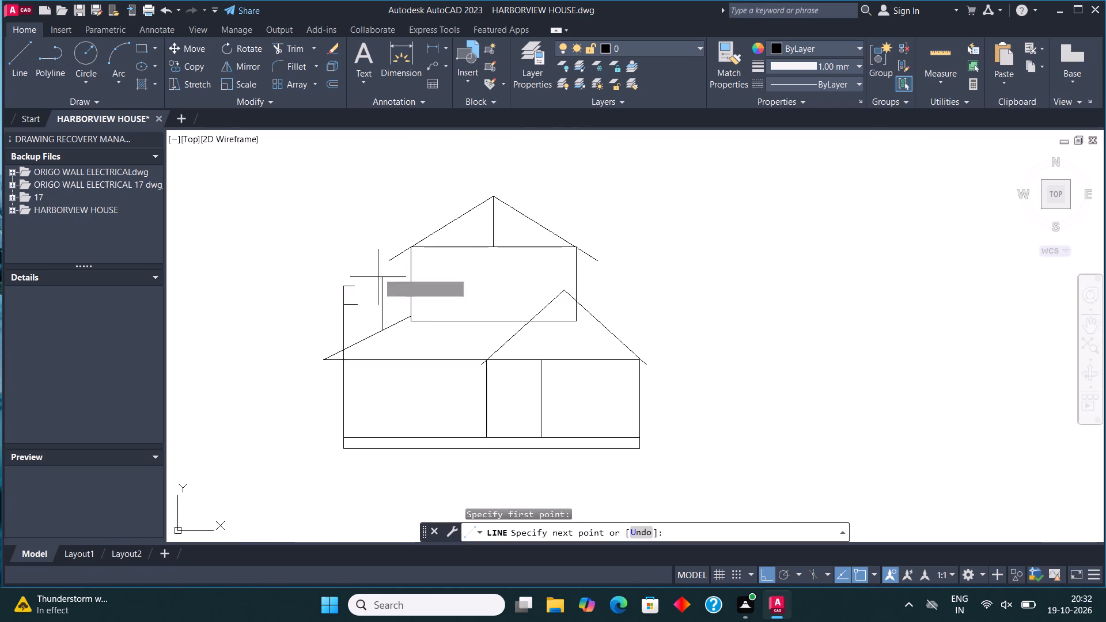
pyautogui.scroll(1, 374, 227)
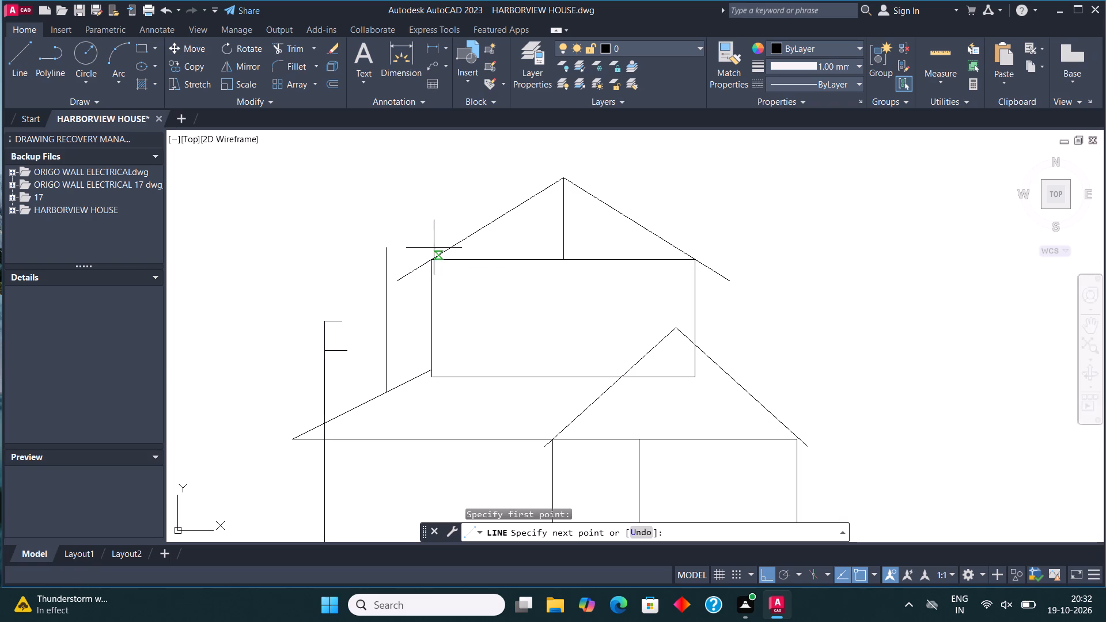
pyautogui.click(408, 259)
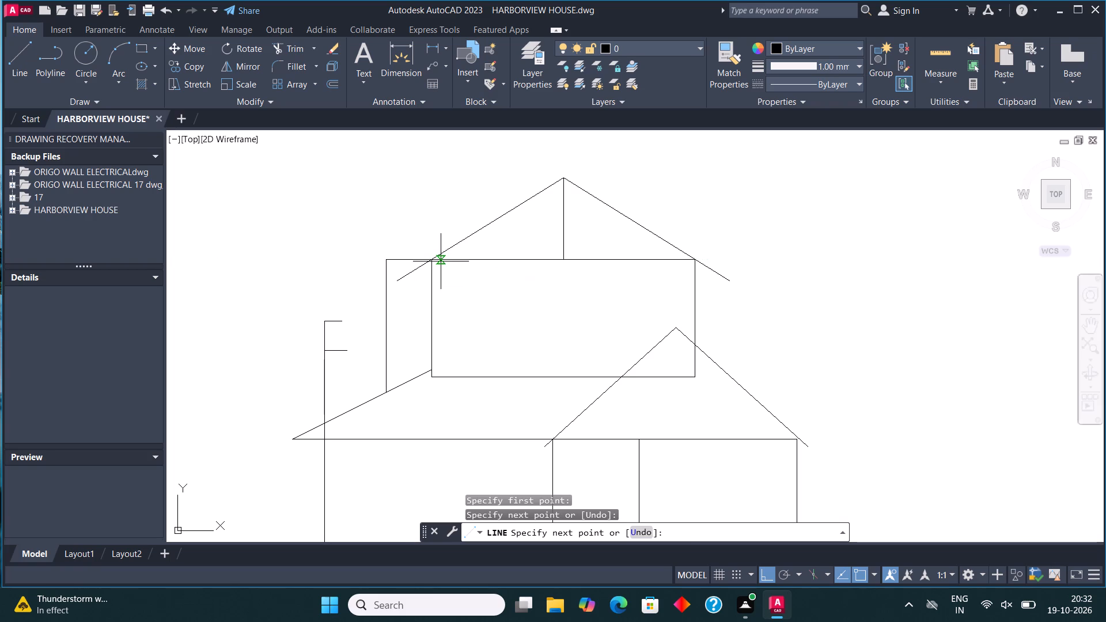
pyautogui.click(431, 261)
pyautogui.press('Escape')
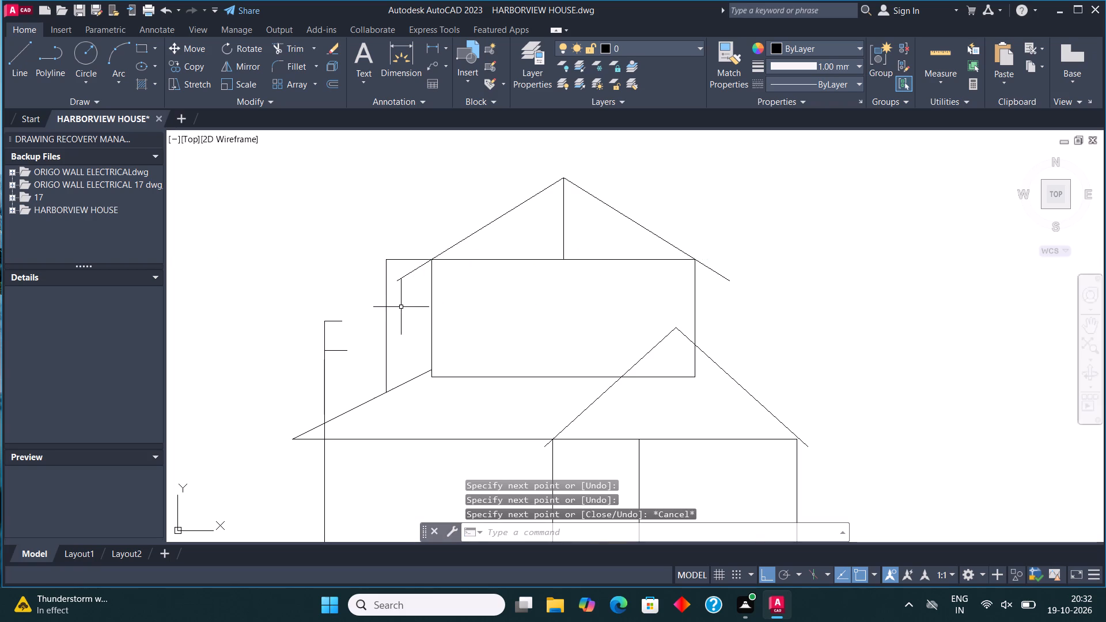
# Mirror the two new side-extension lines about the upper rectangle's vertical centre line, keeping the originals.
pyautogui.click(396, 275)
pyautogui.click(377, 244)
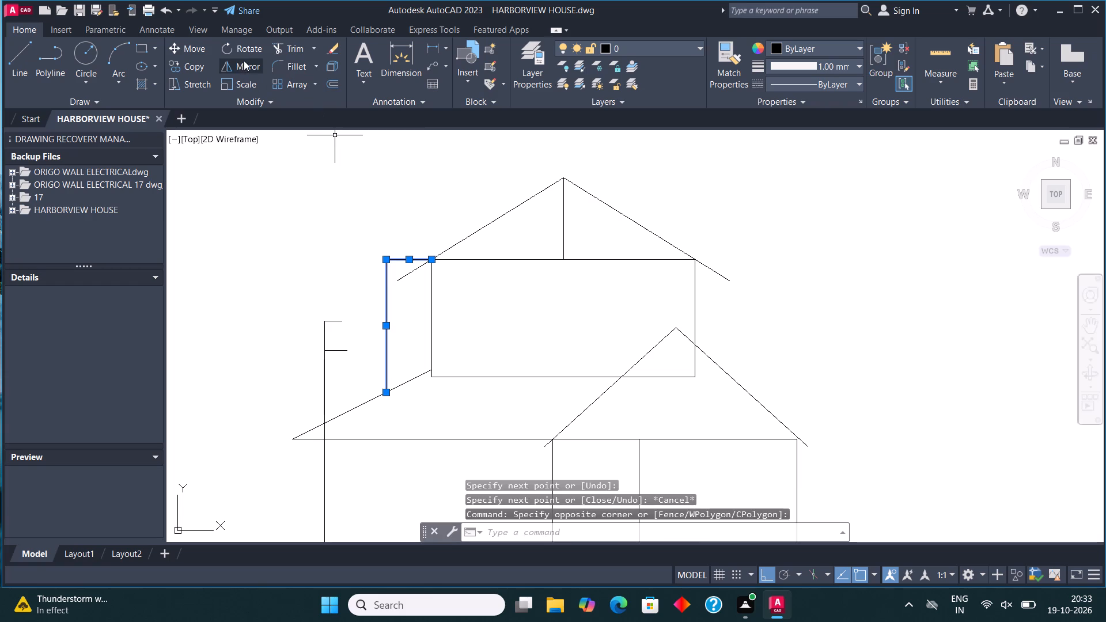
pyautogui.click(244, 60)
pyautogui.click(561, 259)
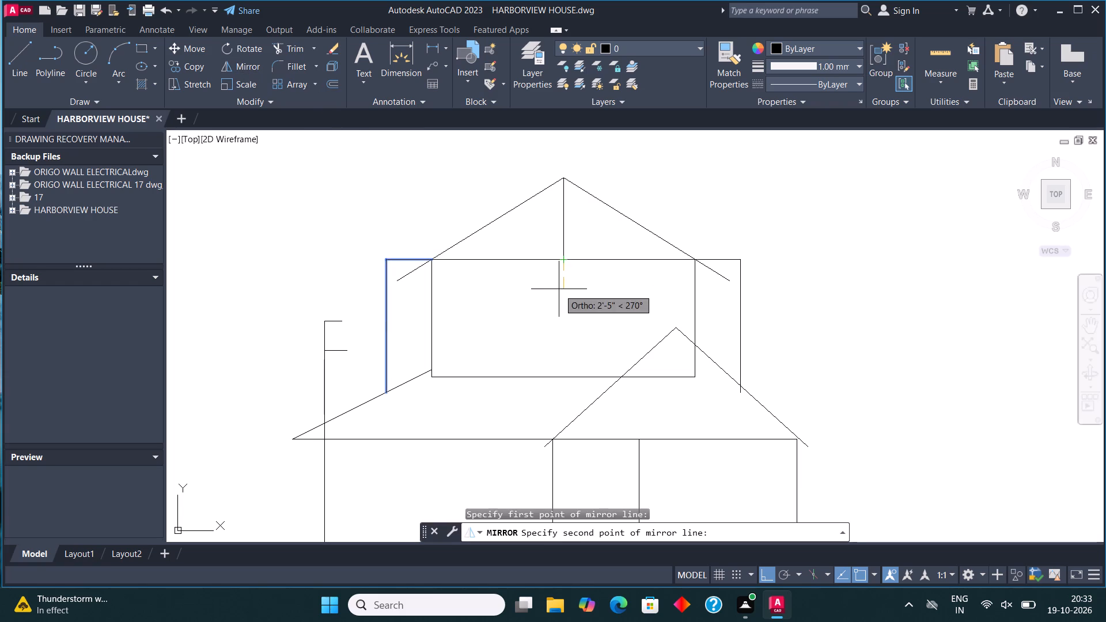
pyautogui.click(559, 289)
pyautogui.click(665, 532)
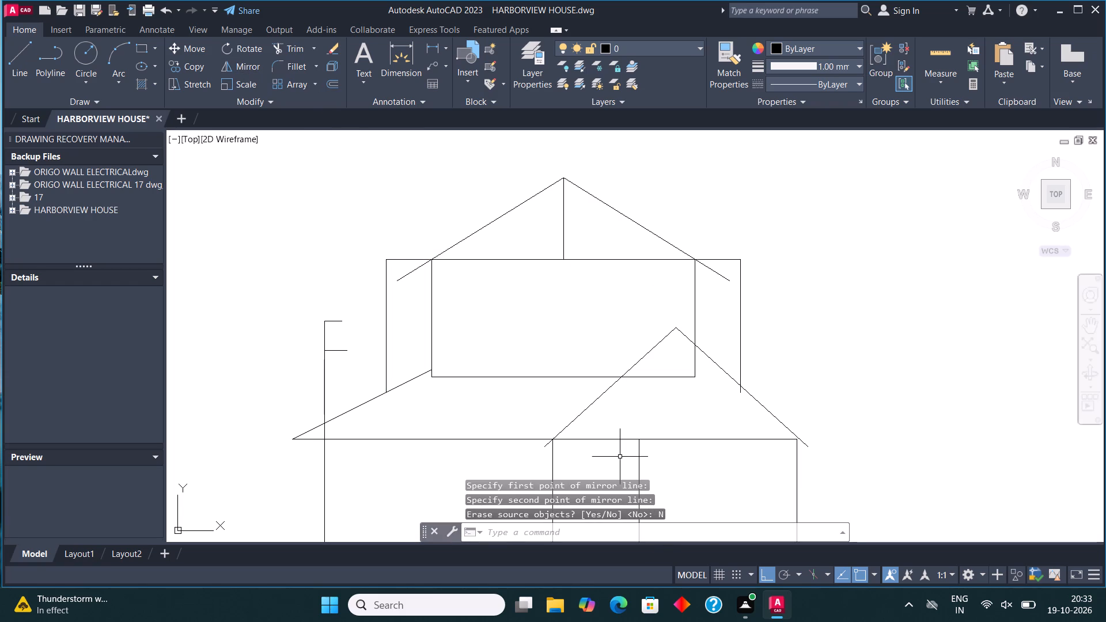
# Trim the mirrored vertical line's end that falls below the right-hand lower gable's slope.
pyautogui.scroll(-2, 646, 422)
pyautogui.scroll(3, 721, 375)
pyautogui.click(299, 53)
pyautogui.scroll(-3, 542, 306)
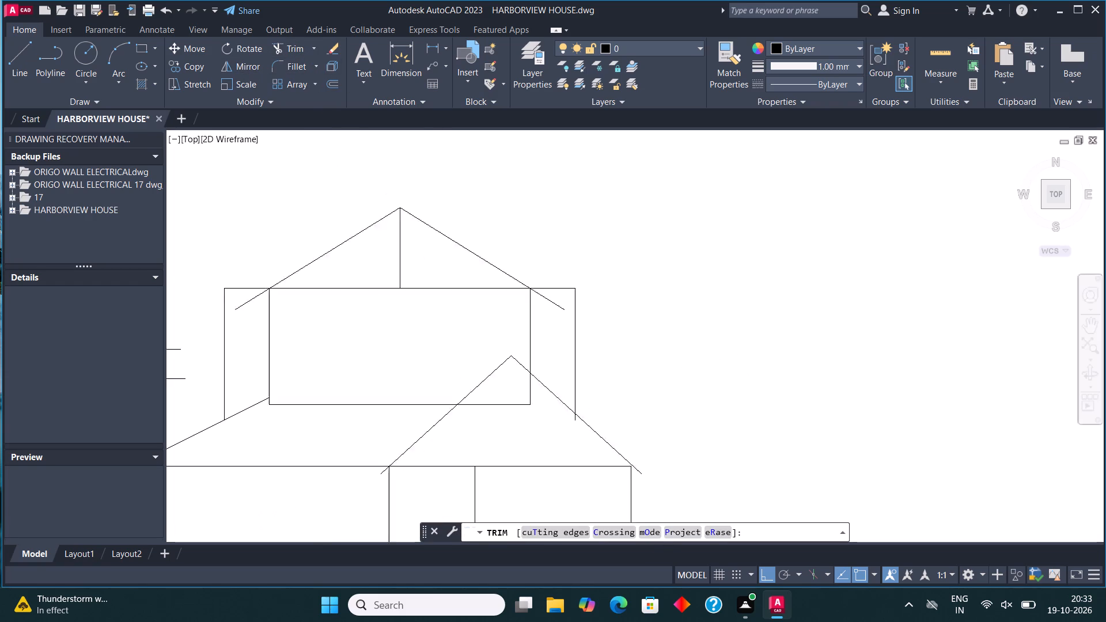
pyautogui.scroll(2, 565, 374)
pyautogui.click(544, 329)
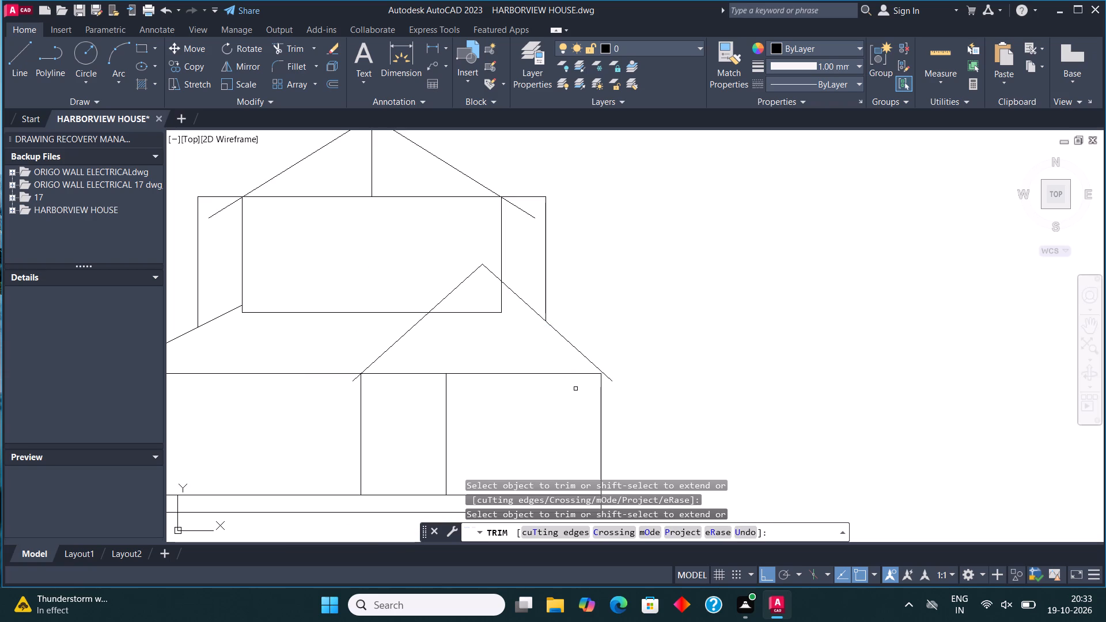
pyautogui.press('Escape')
# Draw connected lines from the left extension's top corner outward, straight up, and about 39'-5" horizontally right across the upper gable.
pyautogui.scroll(-2, 574, 389)
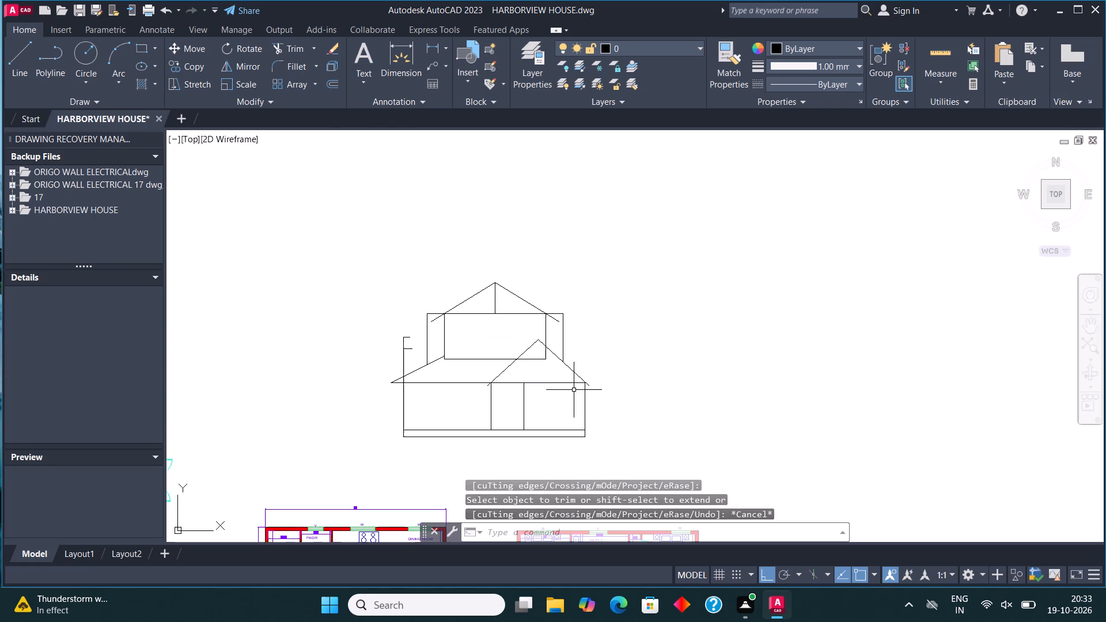
pyautogui.scroll(2, 442, 327)
pyautogui.moveTo(442, 327); pyautogui.dragTo(440, 396, button='middle')
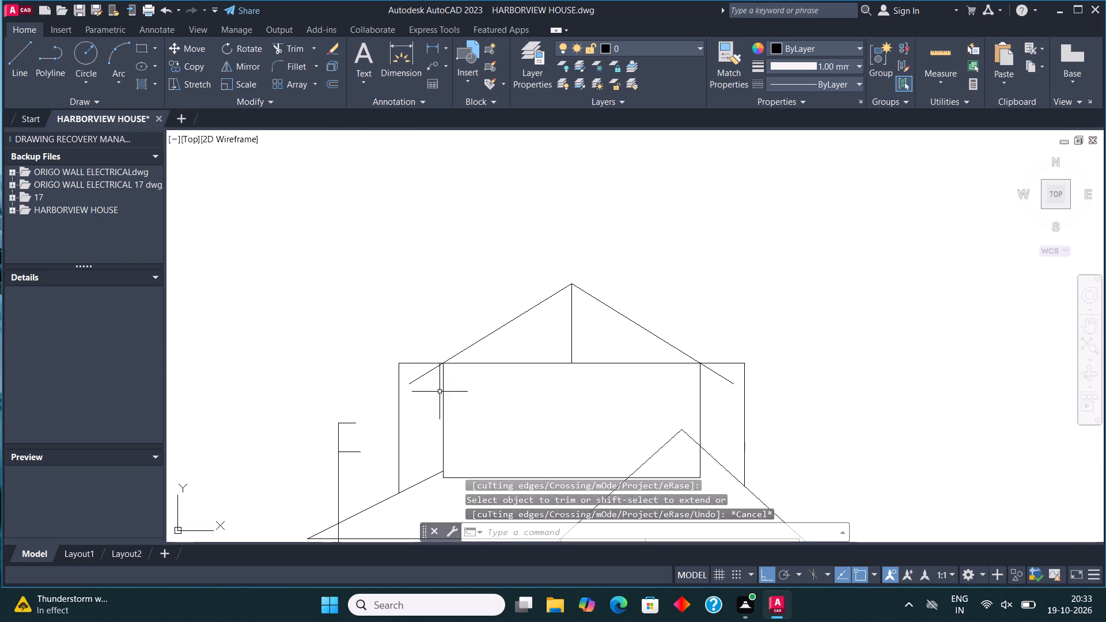
pyautogui.click(22, 50)
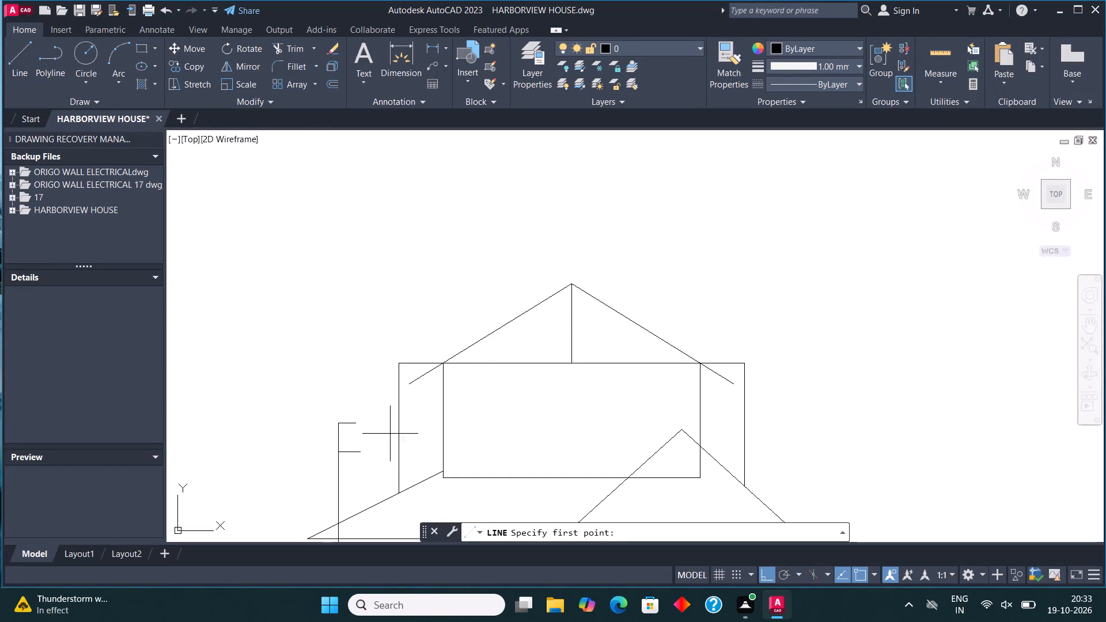
pyautogui.click(404, 367)
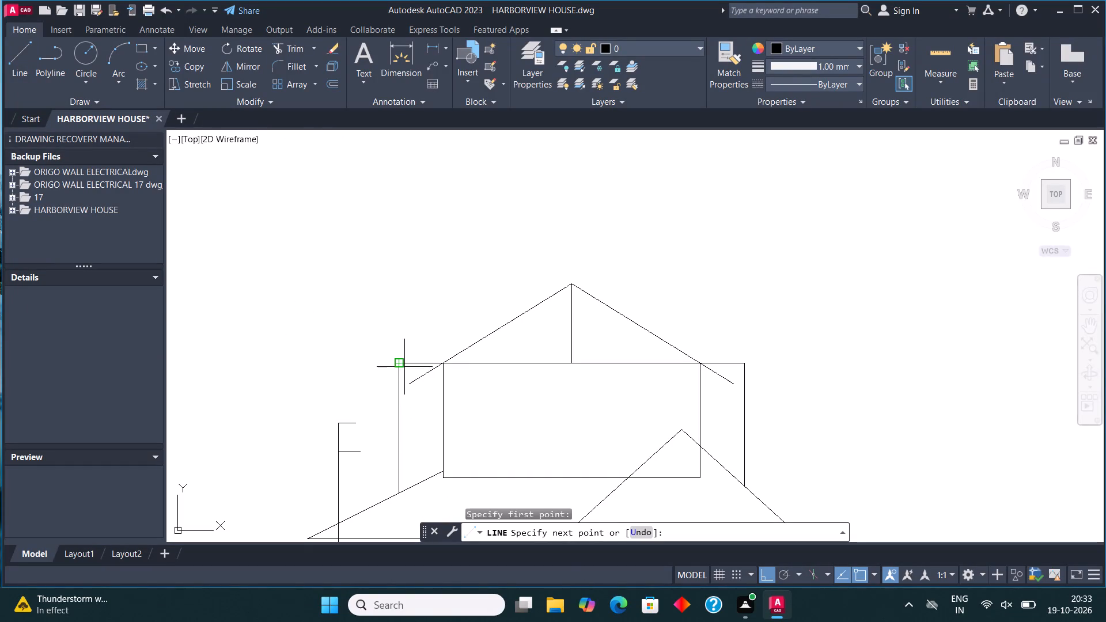
pyautogui.click(339, 363)
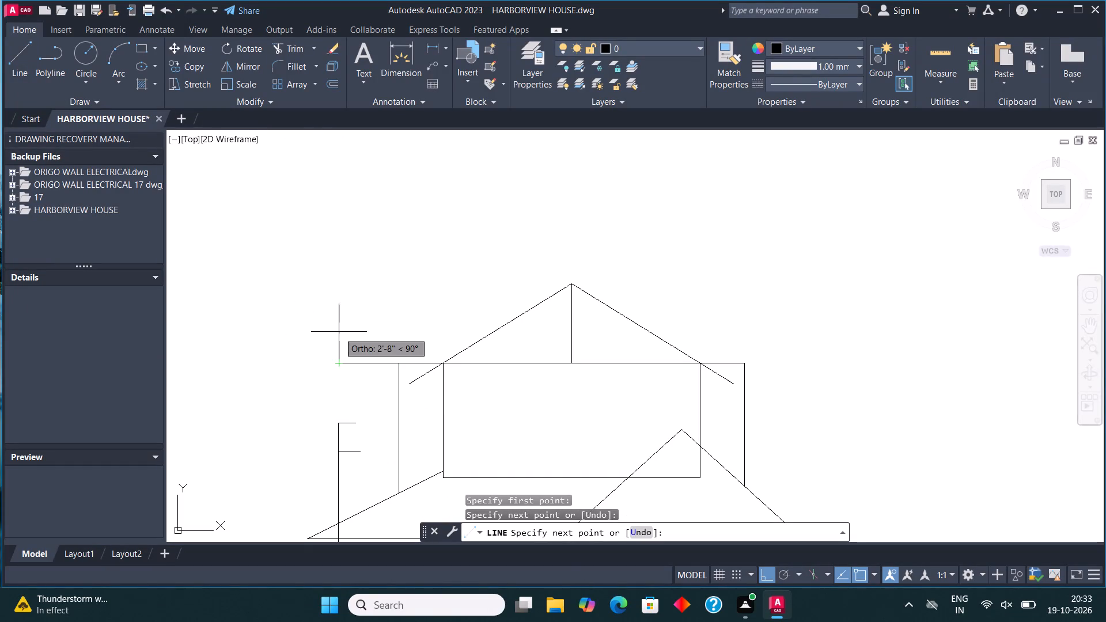
pyautogui.click(341, 303)
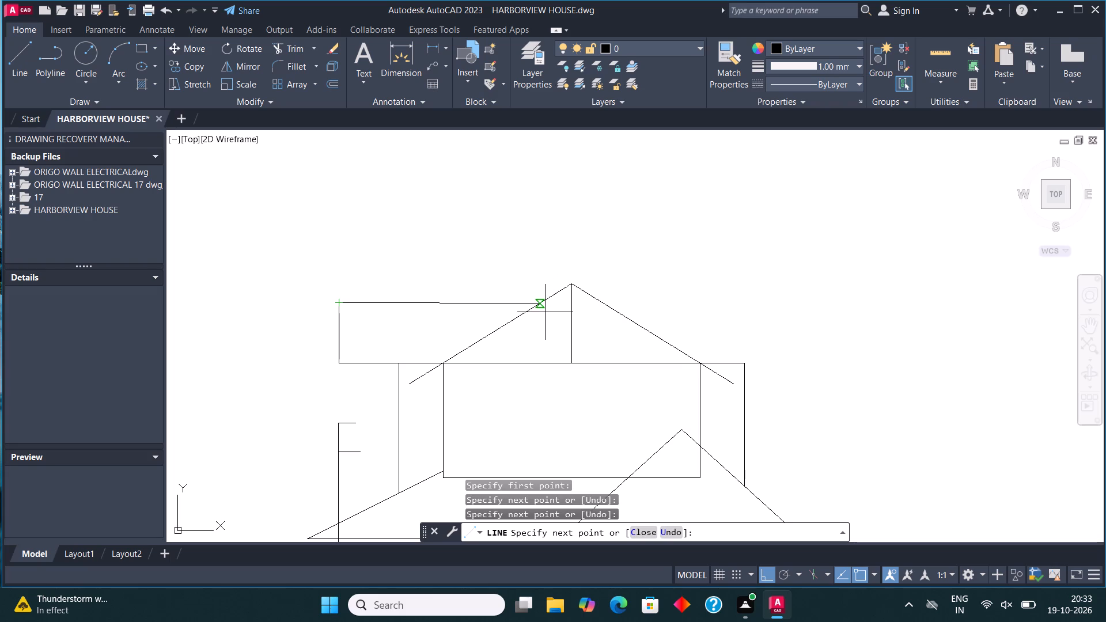
pyautogui.press('F8')
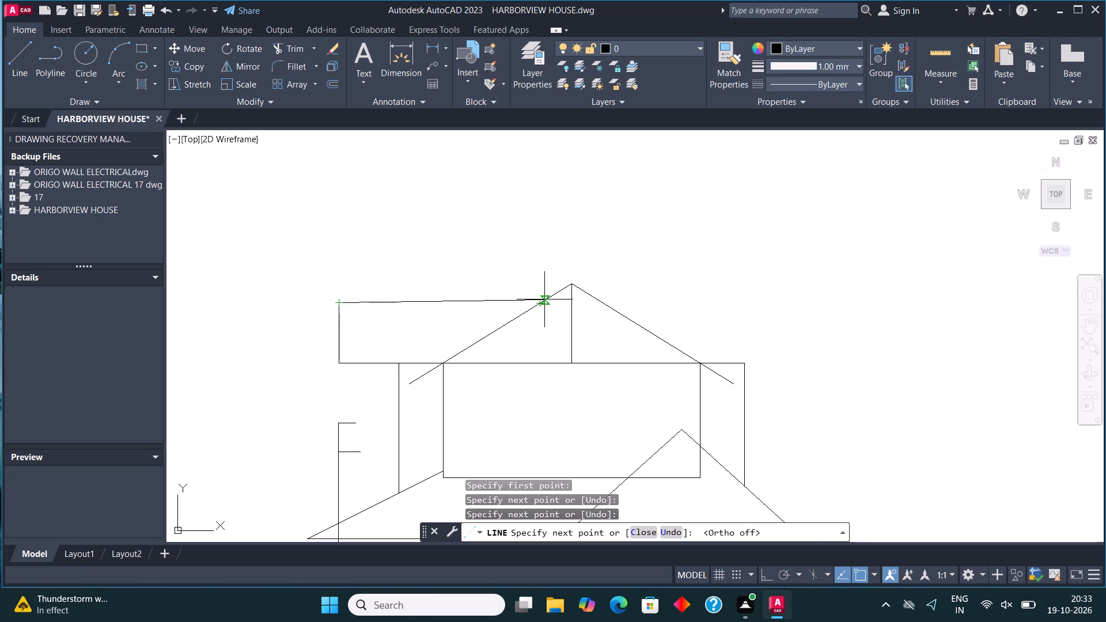
pyautogui.press('F8')
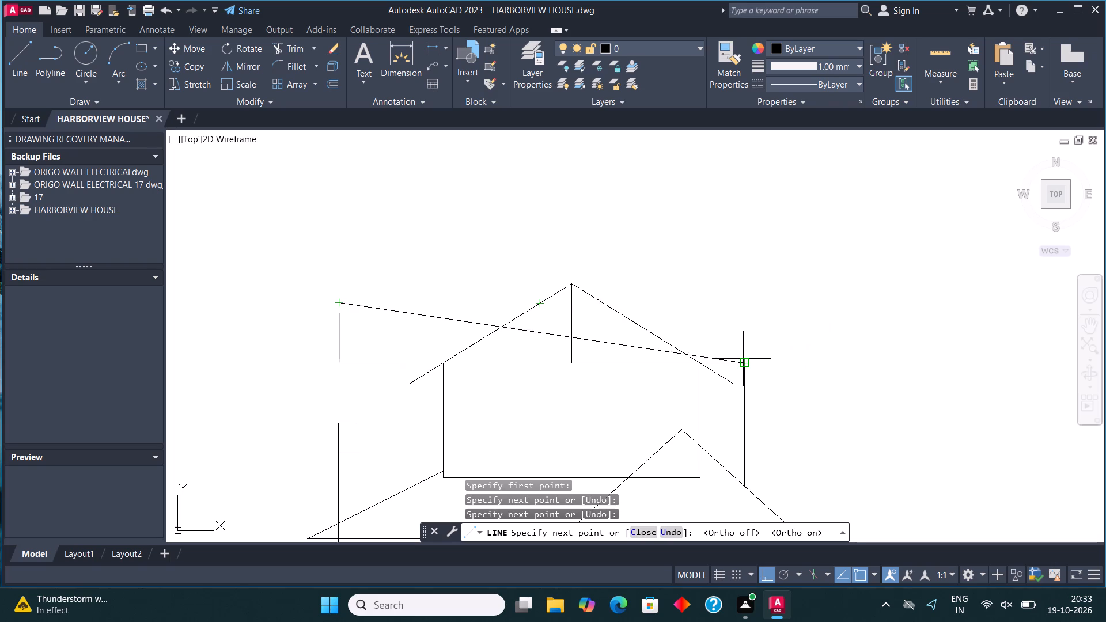
pyautogui.click(794, 309)
# Draw a short vertical line up from the left extension's top corner.
pyautogui.click(12, 52)
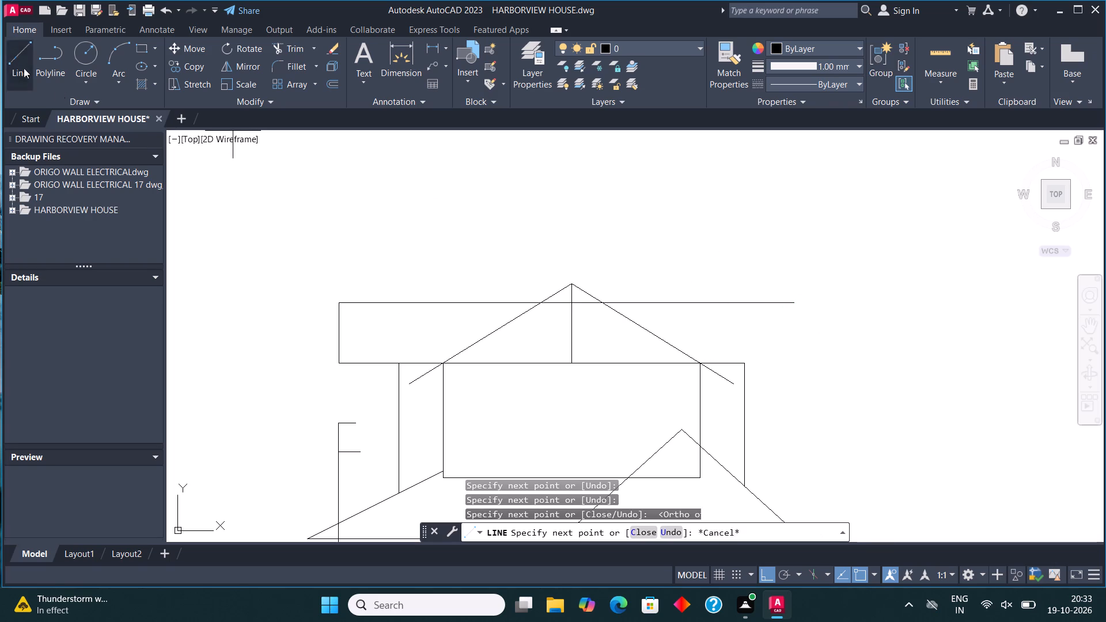
pyautogui.click(397, 366)
pyautogui.click(397, 344)
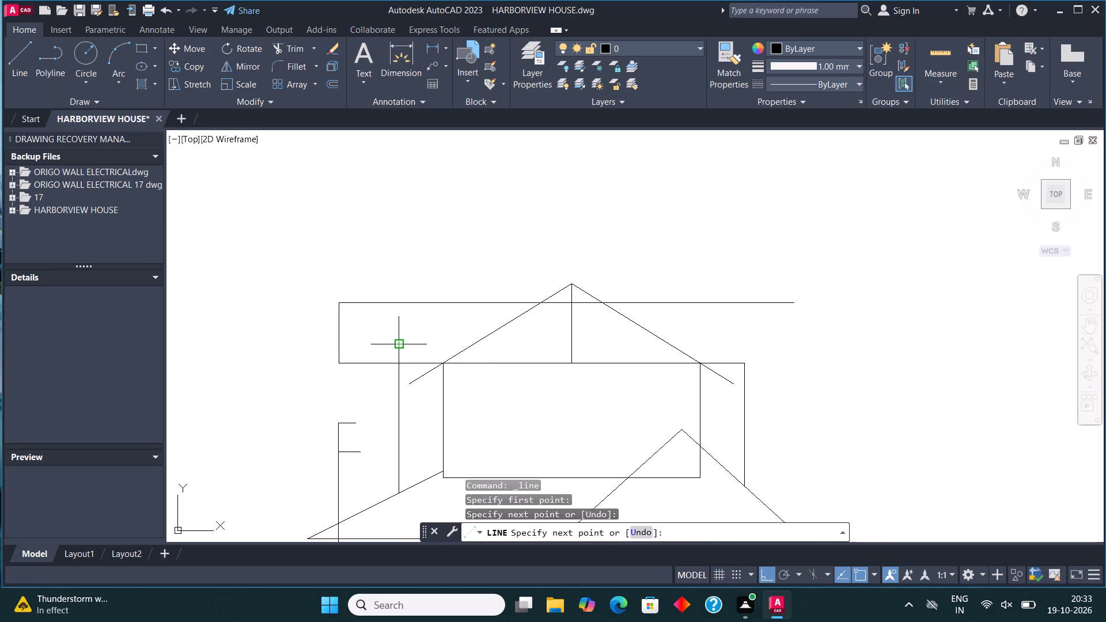
pyautogui.press('Escape')
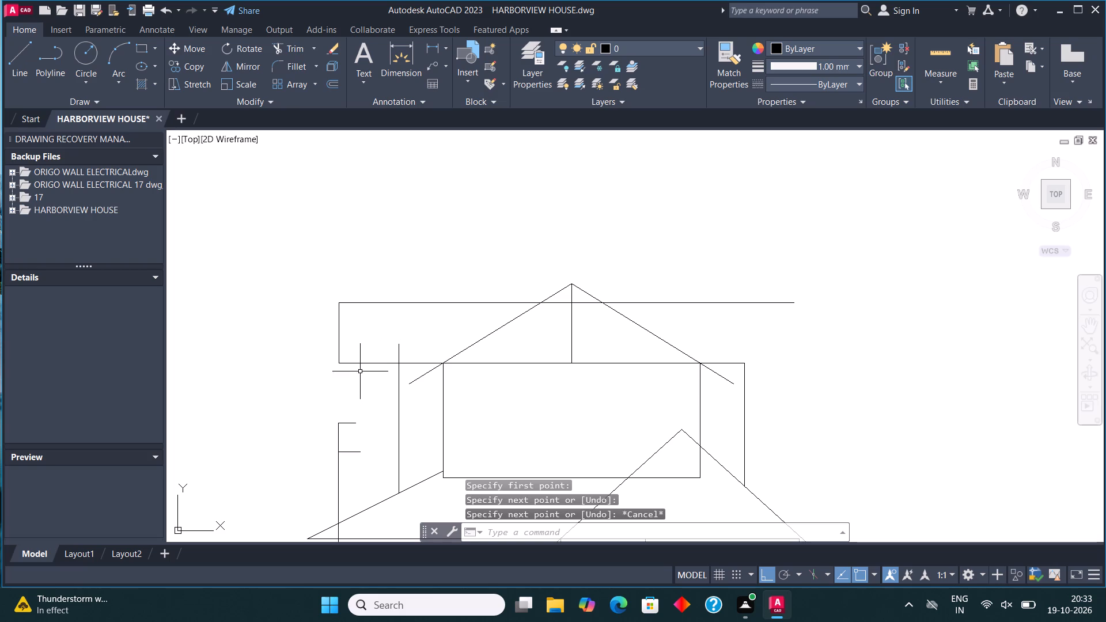
# Draw a horizontal line over the left overhang, from the left extension's top corner to the roof band's outer lower corner.
pyautogui.click(24, 62)
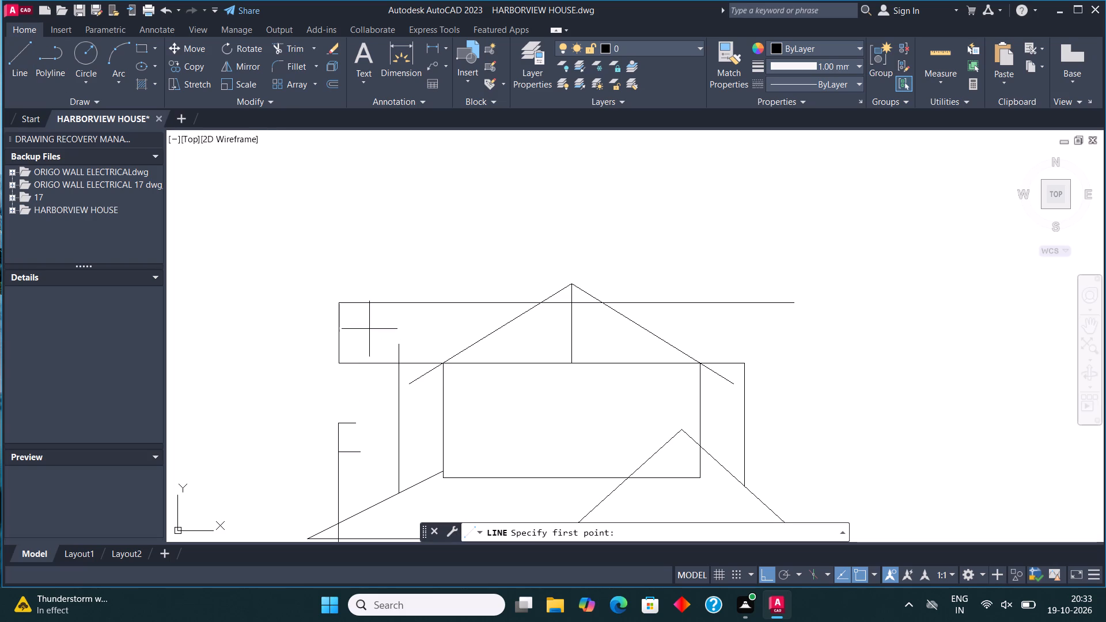
pyautogui.click(400, 364)
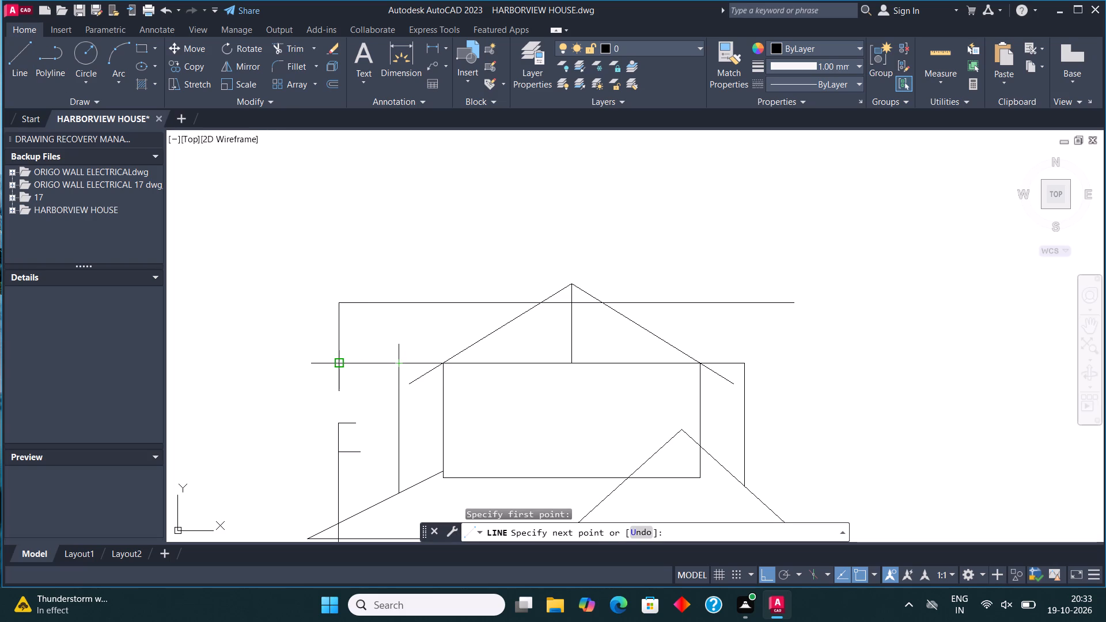
pyautogui.click(339, 364)
pyautogui.press('Escape')
# Copy the left overhang line from its outer end to the right extension's top corner.
pyautogui.click(356, 363)
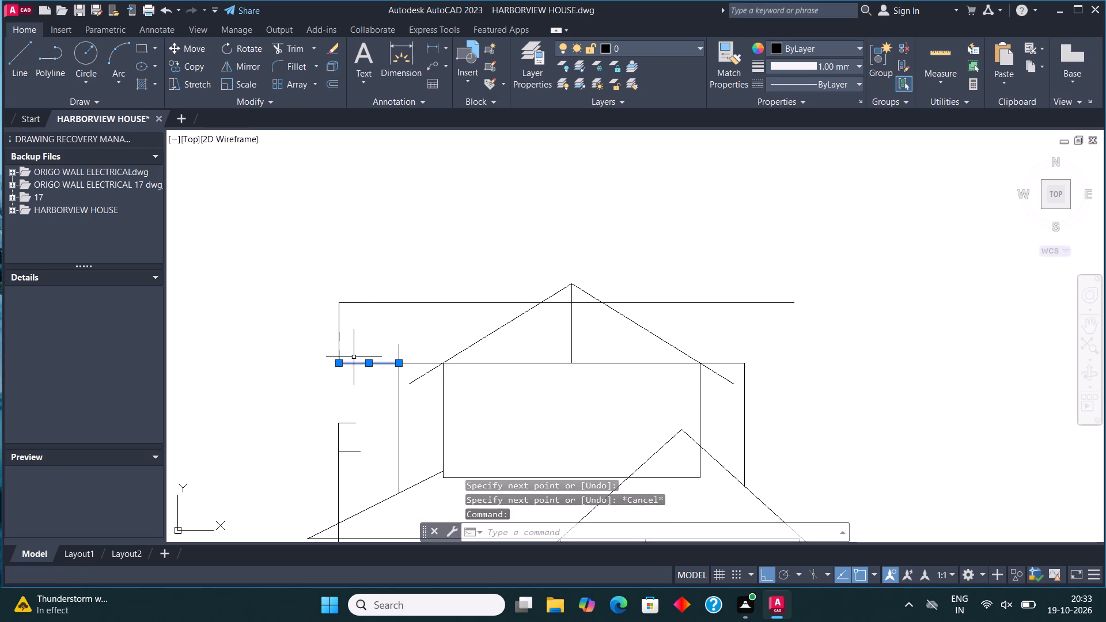
pyautogui.click(198, 66)
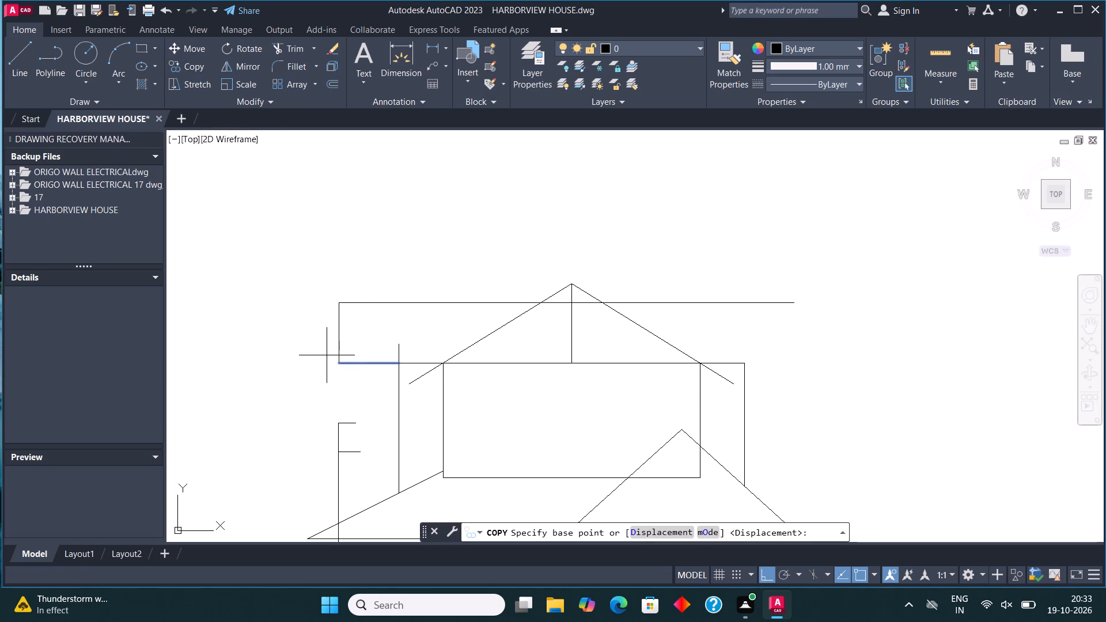
pyautogui.click(338, 361)
pyautogui.click(746, 365)
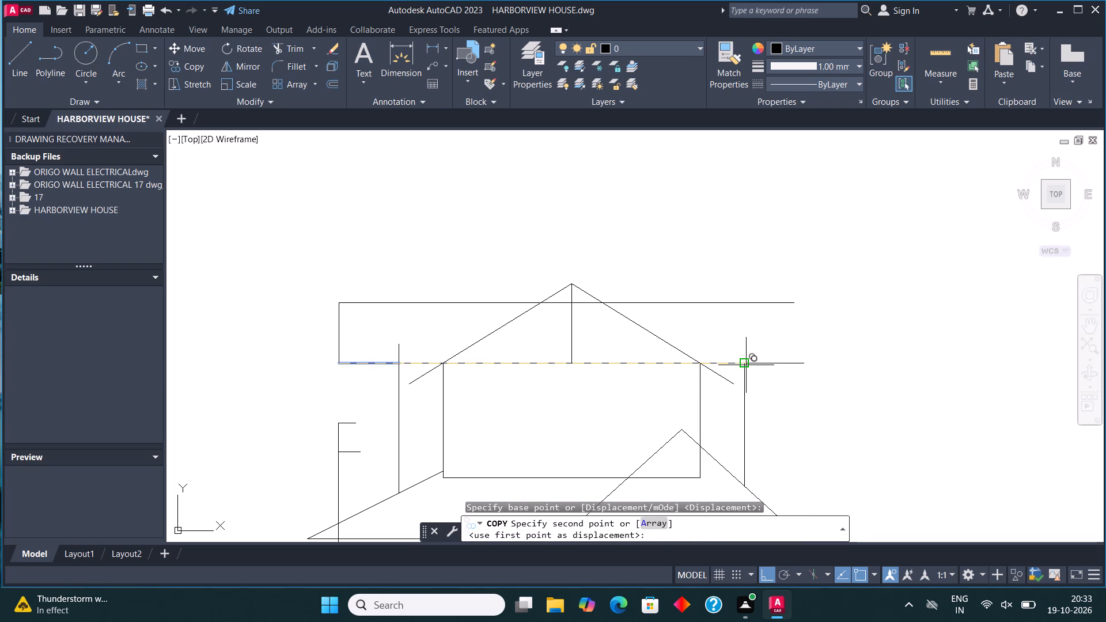
pyautogui.press('Escape')
# Draw a vertical line up from the right overhang's outer end and fillet it with the long top line to close the roof band.
pyautogui.scroll(-1, 467, 420)
pyautogui.scroll(1, 693, 387)
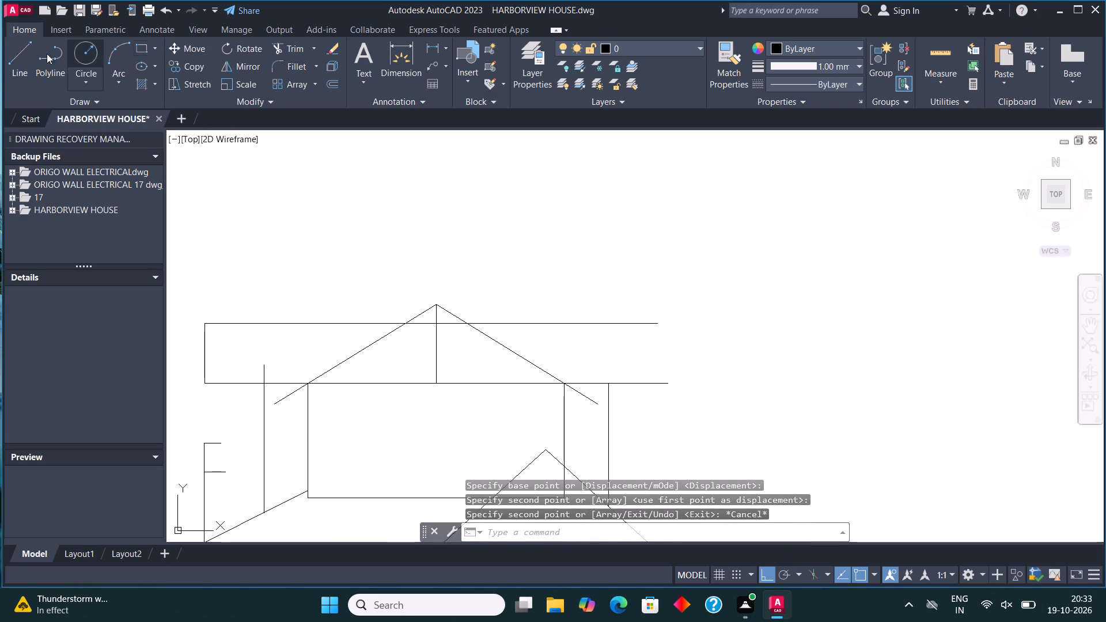
pyautogui.click(14, 54)
pyautogui.click(668, 382)
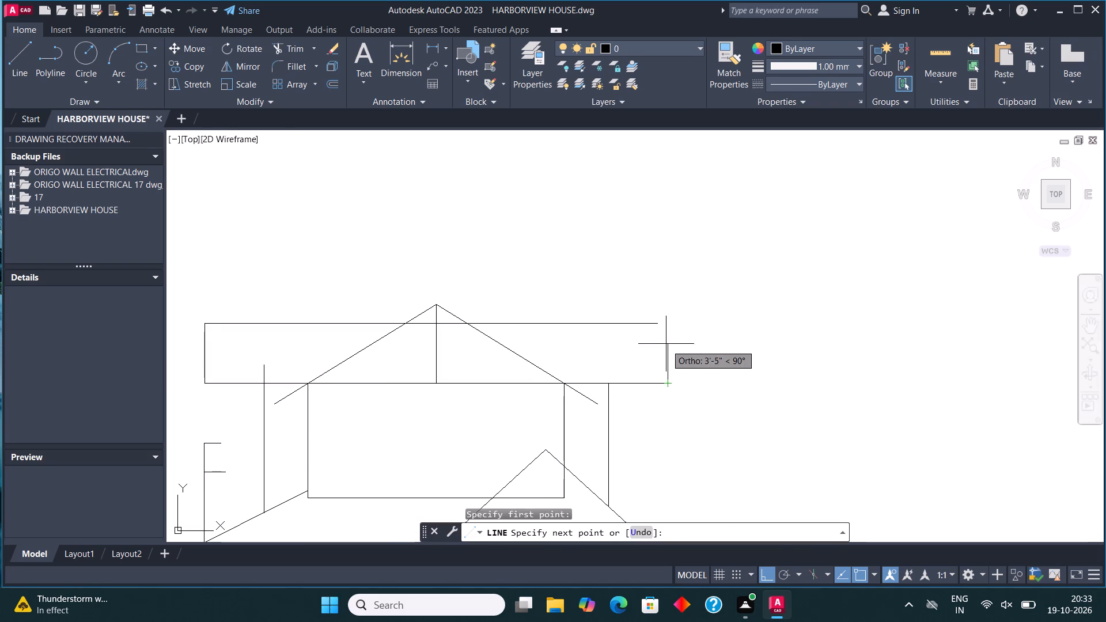
pyautogui.click(666, 340)
pyautogui.press('Escape')
pyautogui.click(291, 63)
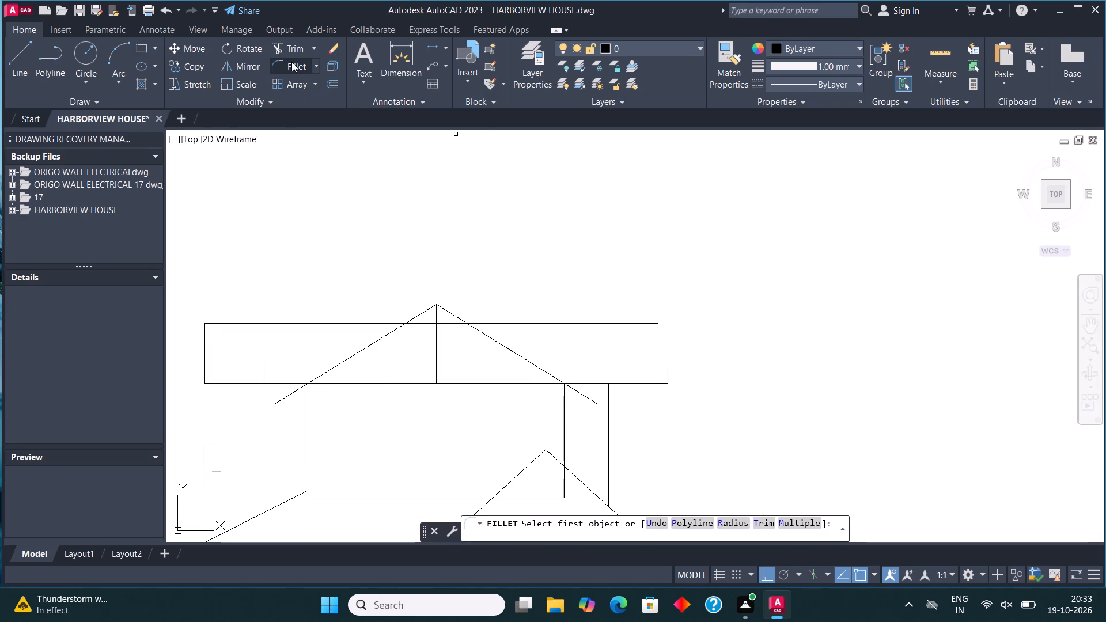
pyautogui.click(646, 323)
pyautogui.click(667, 346)
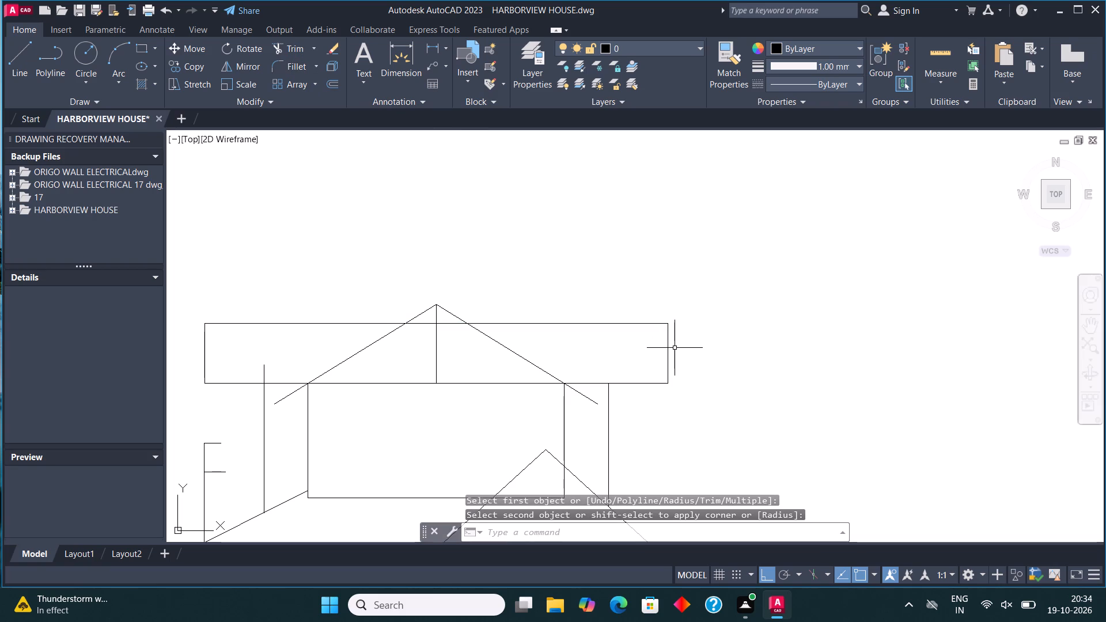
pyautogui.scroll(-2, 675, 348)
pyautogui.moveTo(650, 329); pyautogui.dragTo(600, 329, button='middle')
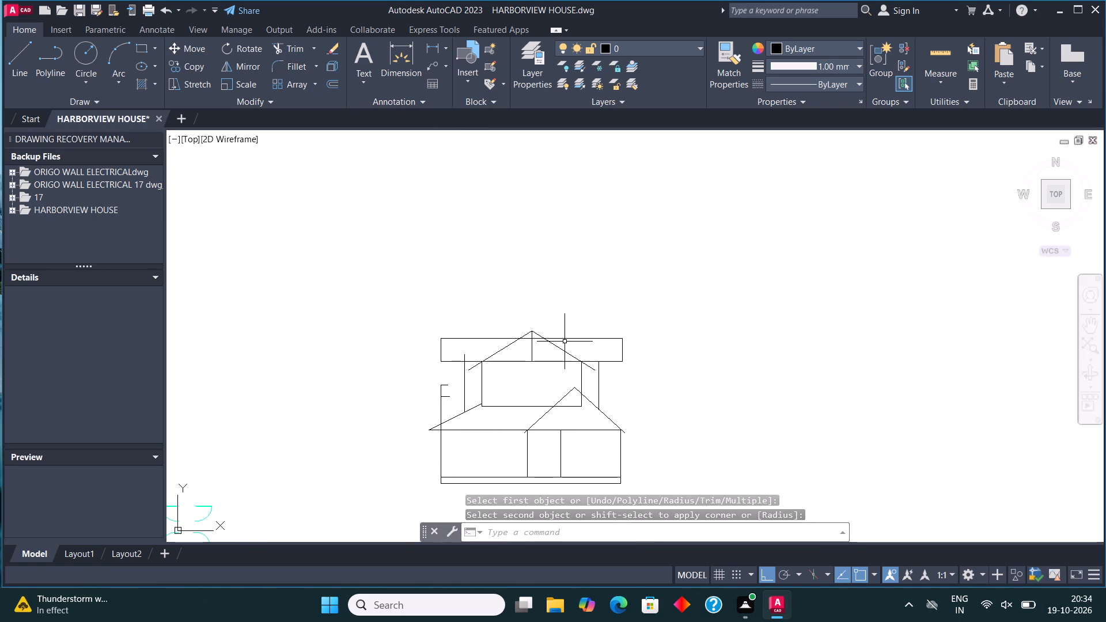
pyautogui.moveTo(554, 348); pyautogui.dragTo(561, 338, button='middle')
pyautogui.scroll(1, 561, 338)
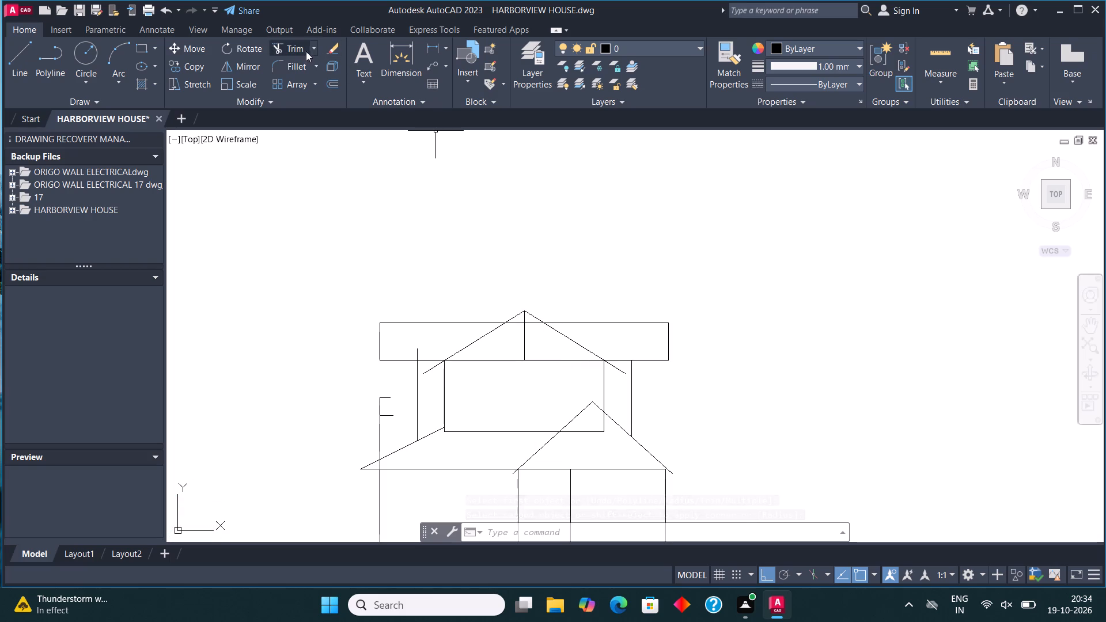
# Trim away the gable's vertical centre line, the roof band's top line inside the gable, and the left extension's line inside the band.
pyautogui.click(302, 47)
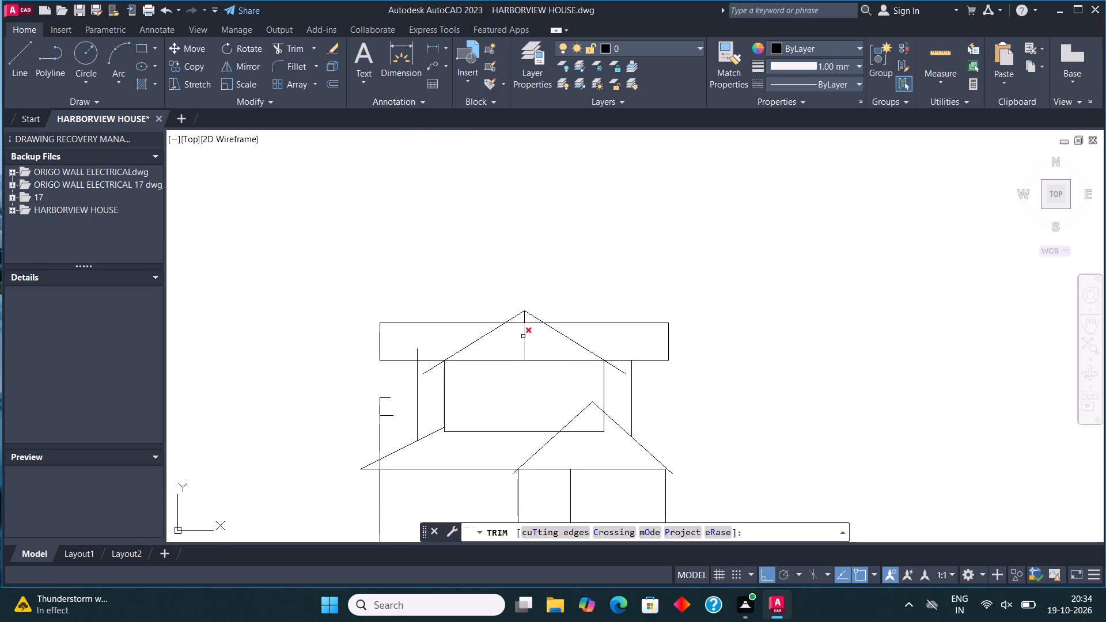
pyautogui.click(523, 336)
pyautogui.click(522, 321)
pyautogui.click(529, 327)
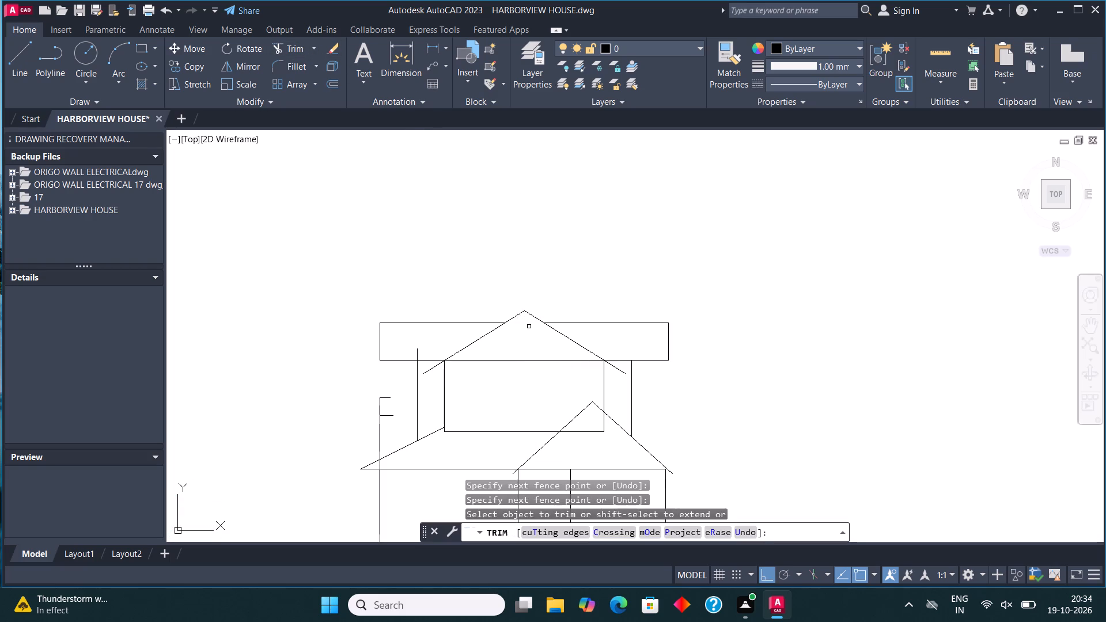
pyautogui.moveTo(519, 343); pyautogui.dragTo(521, 308, button='middle')
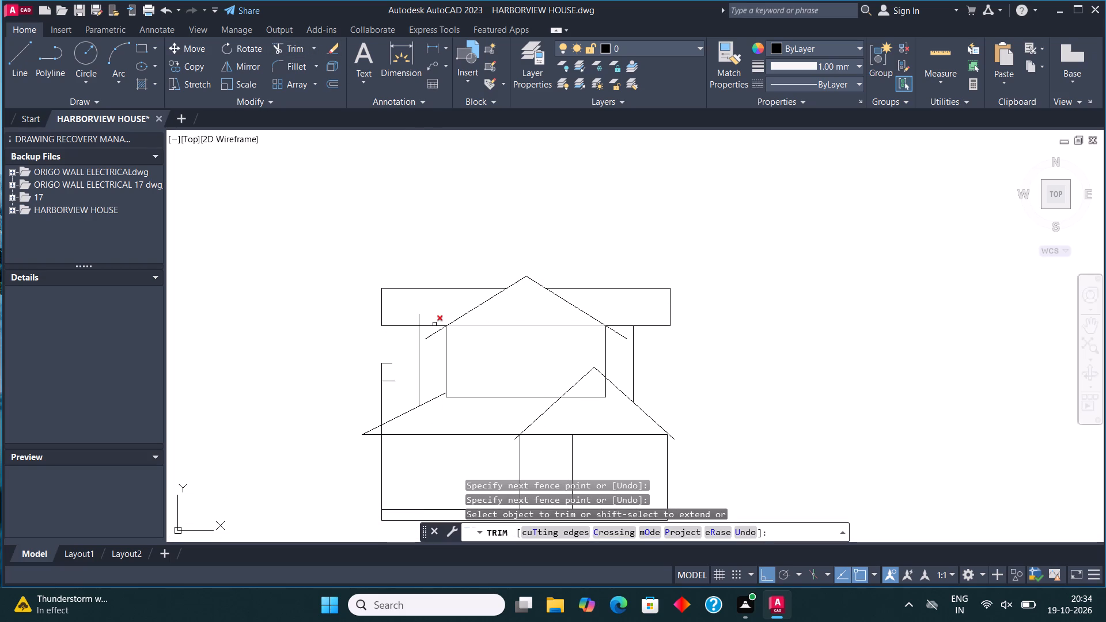
pyautogui.click(419, 320)
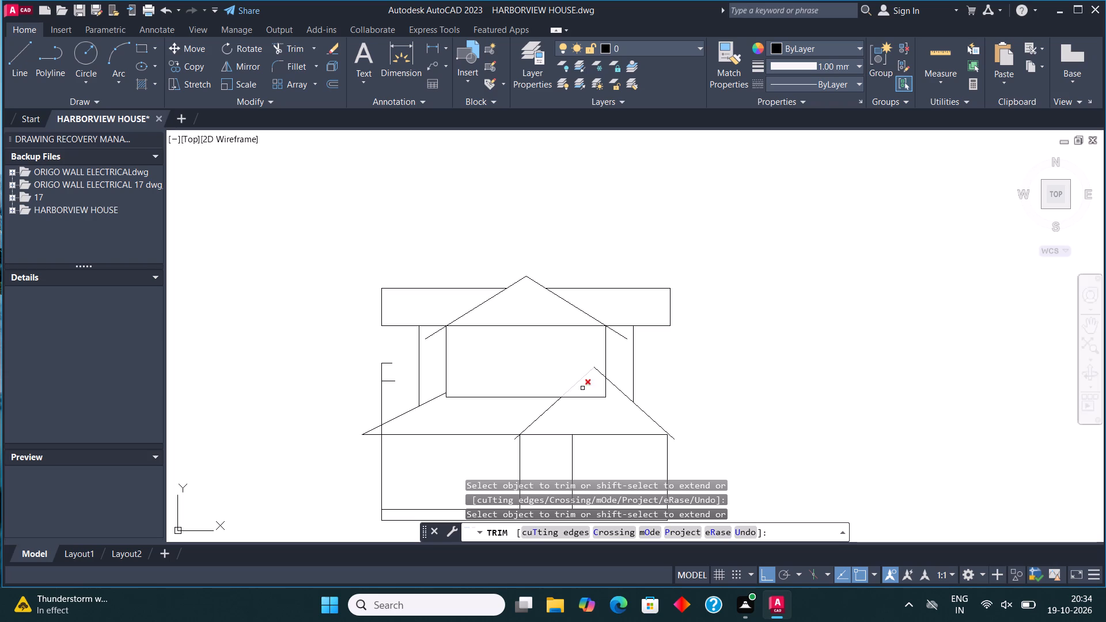
# Trim off the vertical line and two short horizontal stubs projecting above the lower left roof slope.
pyautogui.moveTo(581, 390); pyautogui.dragTo(599, 330, button='middle')
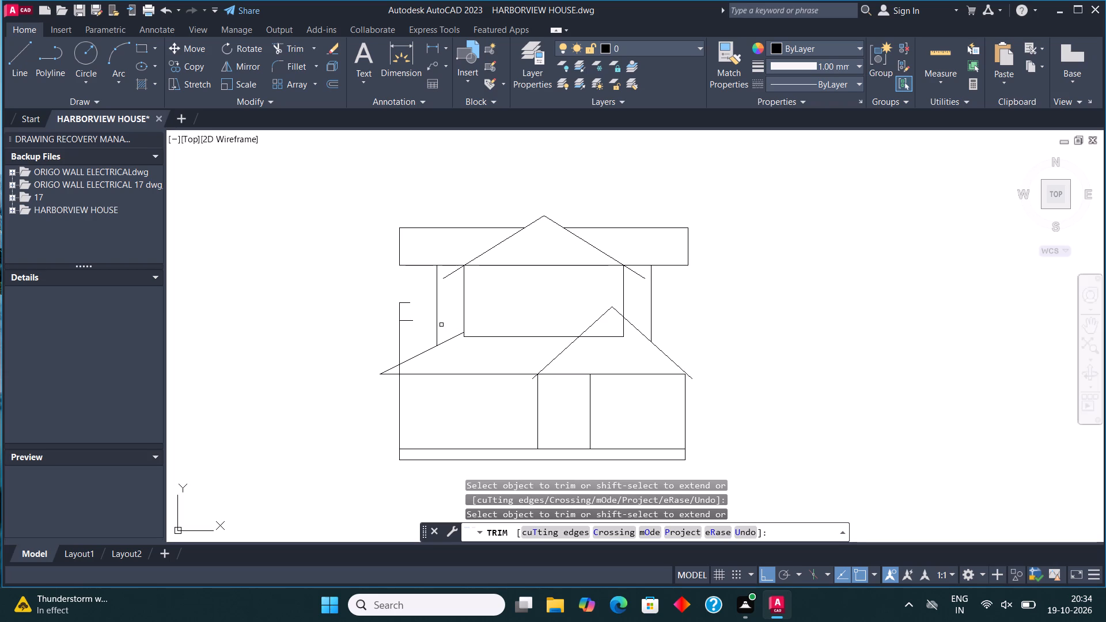
pyautogui.click(404, 337)
pyautogui.click(378, 333)
pyautogui.click(405, 336)
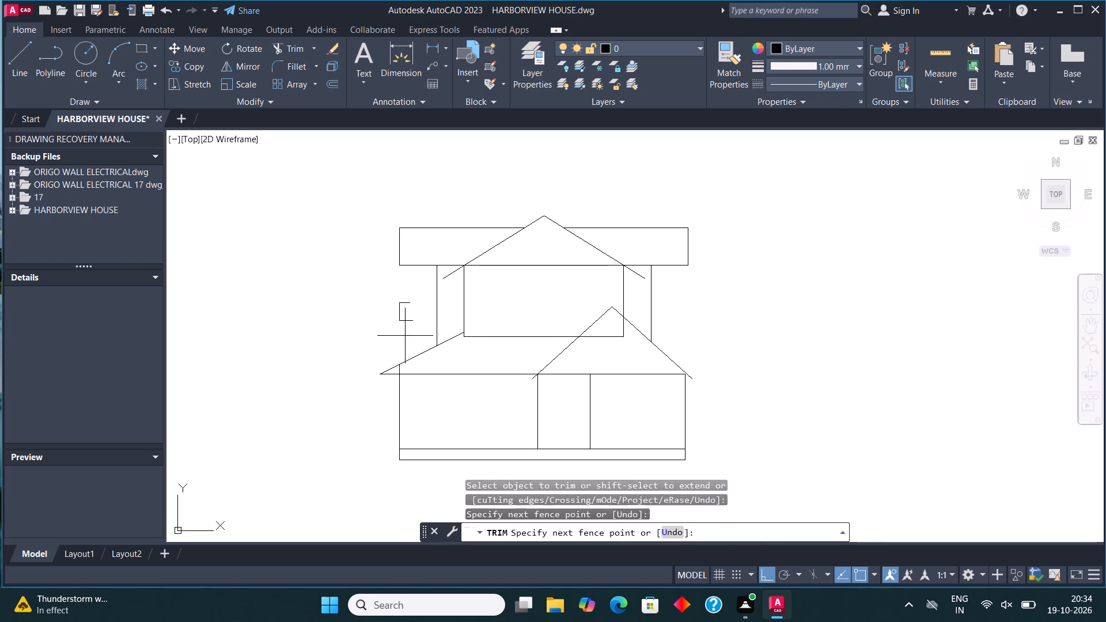
pyautogui.click(408, 283)
pyautogui.click(408, 318)
pyautogui.click(382, 317)
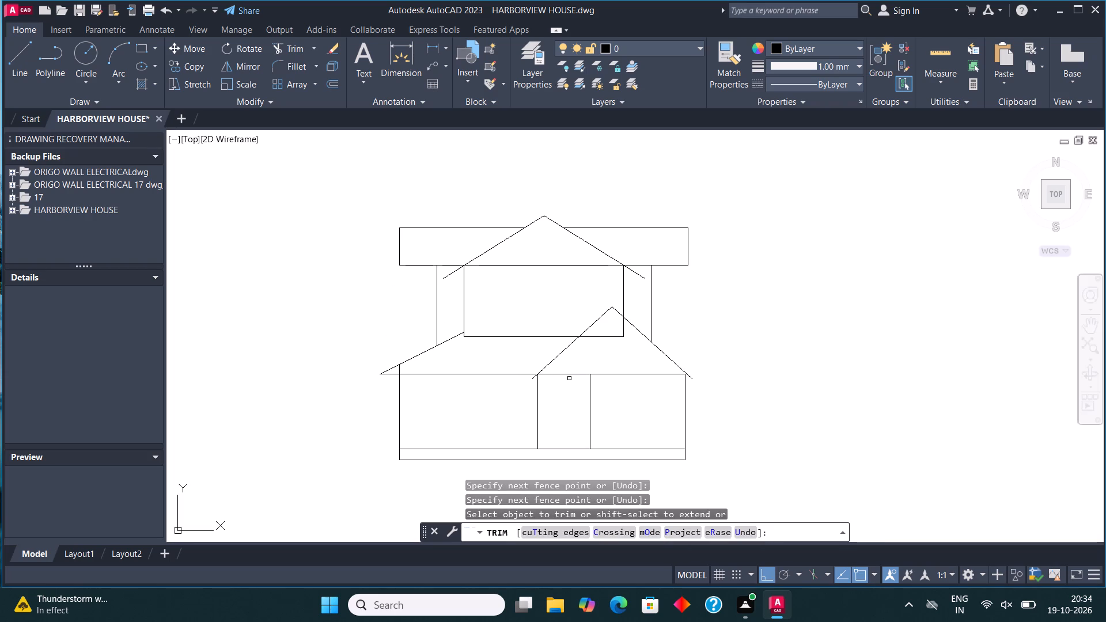
pyautogui.moveTo(592, 350); pyautogui.dragTo(590, 320, button='middle')
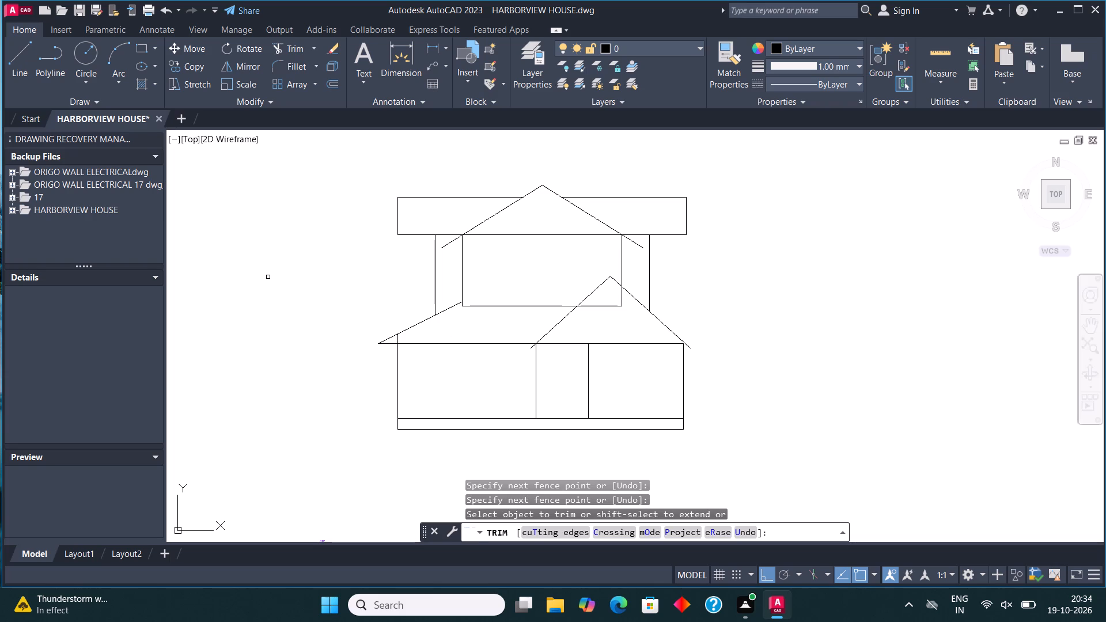
pyautogui.press('Escape')
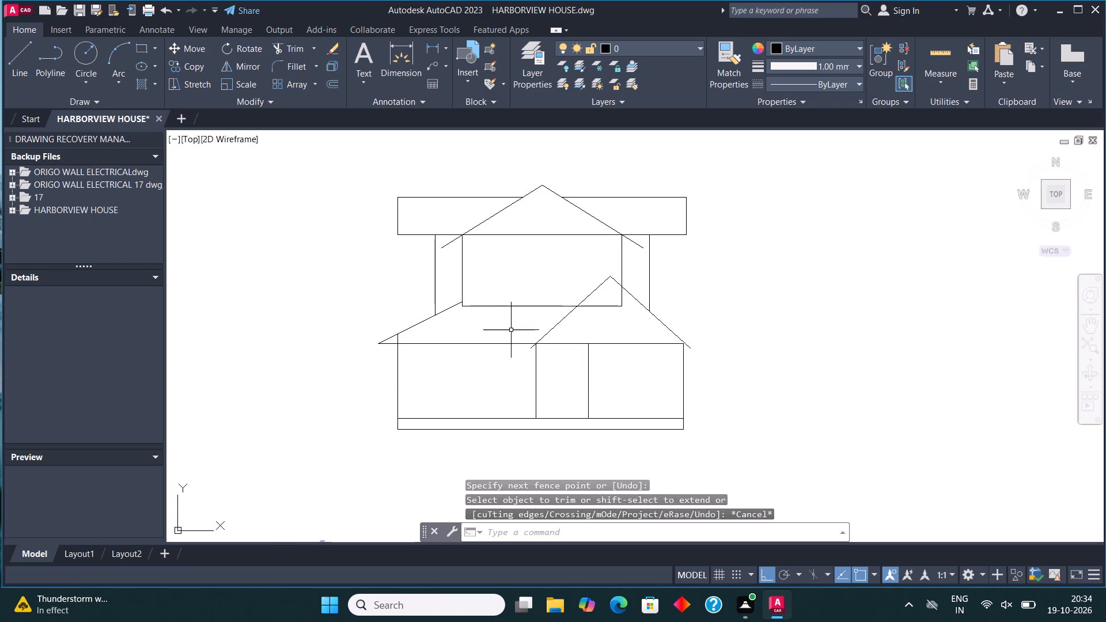
# Offset the outer vertical lines of the left and right upper side extensions 5" outward.
pyautogui.moveTo(512, 330); pyautogui.dragTo(497, 351, button='middle')
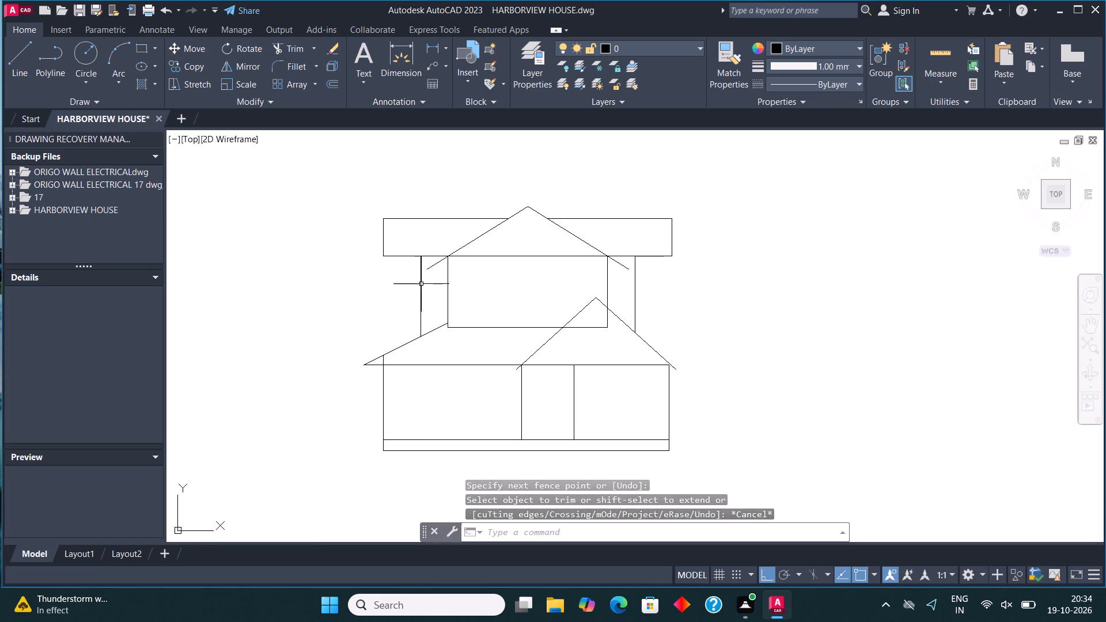
pyautogui.scroll(1, 425, 275)
pyautogui.click(419, 298)
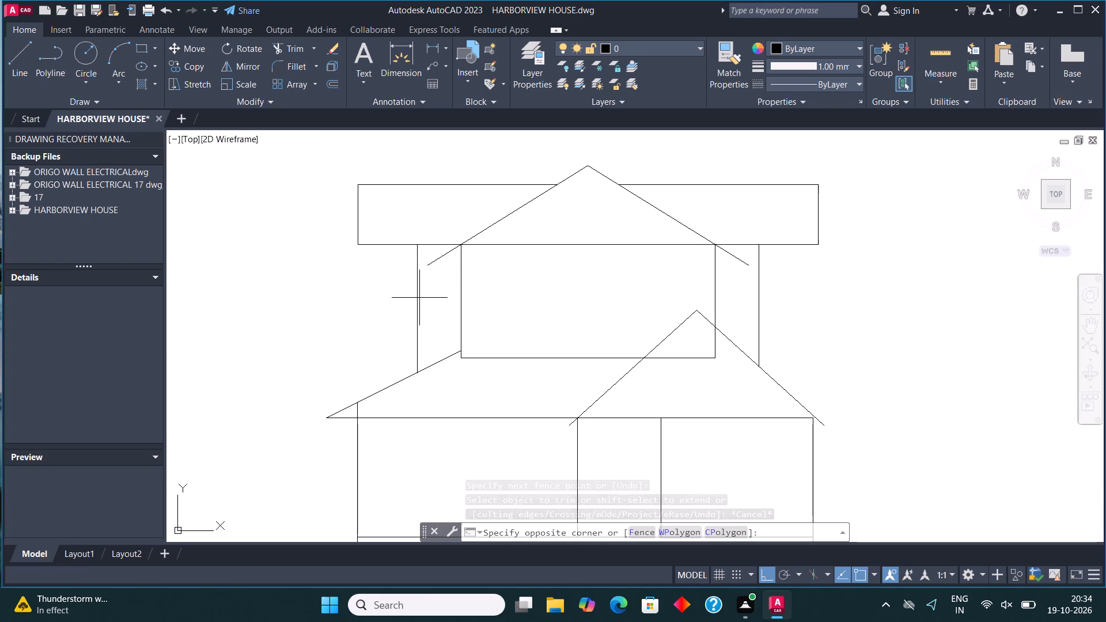
pyautogui.click(410, 289)
pyautogui.click(333, 84)
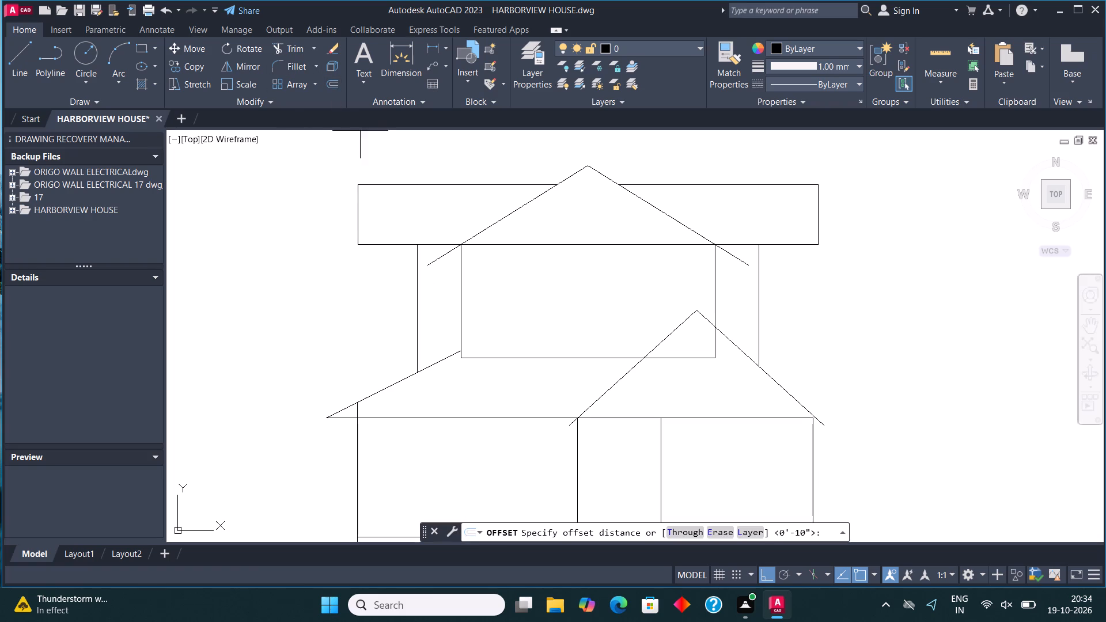
pyautogui.click(418, 308)
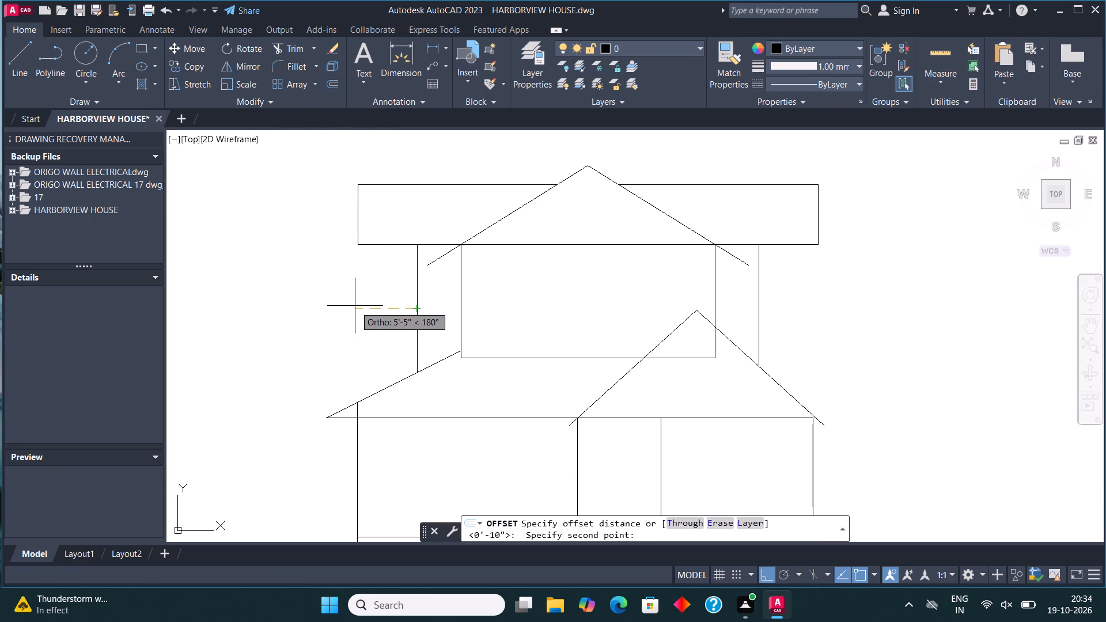
pyautogui.press('5')
pyautogui.hotkey('shift', '"')
pyautogui.press('Return')
pyautogui.click(344, 305)
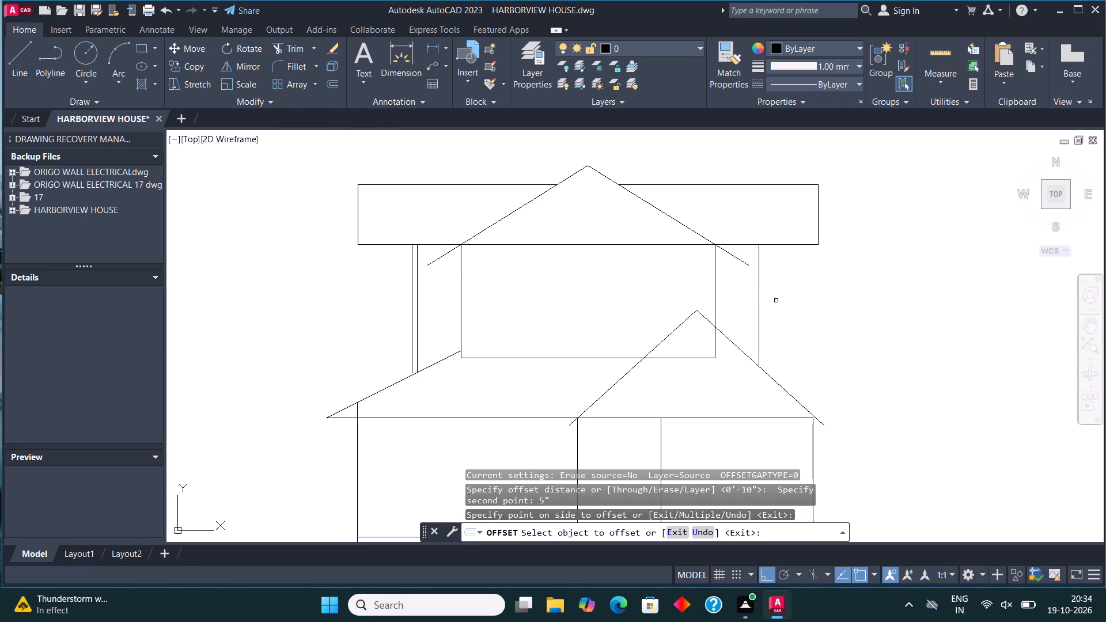
pyautogui.click(757, 291)
pyautogui.click(793, 287)
# Offset both segments of the lower storey's left outer wall line 5" inward.
pyautogui.moveTo(726, 337); pyautogui.dragTo(716, 277, button='middle')
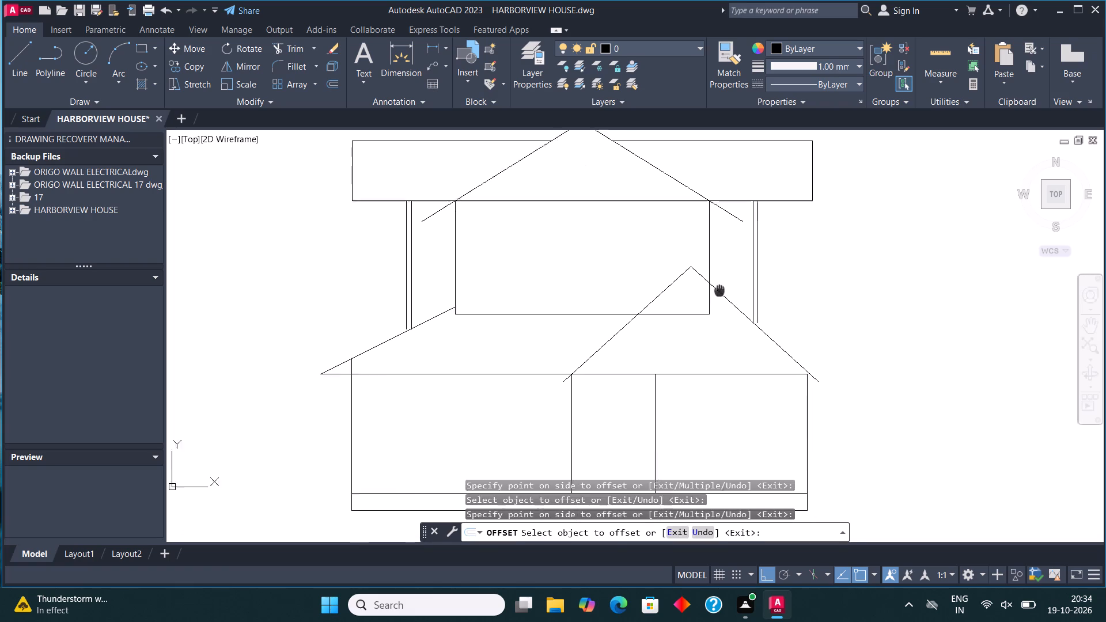
pyautogui.moveTo(716, 277); pyautogui.dragTo(707, 251, button='middle')
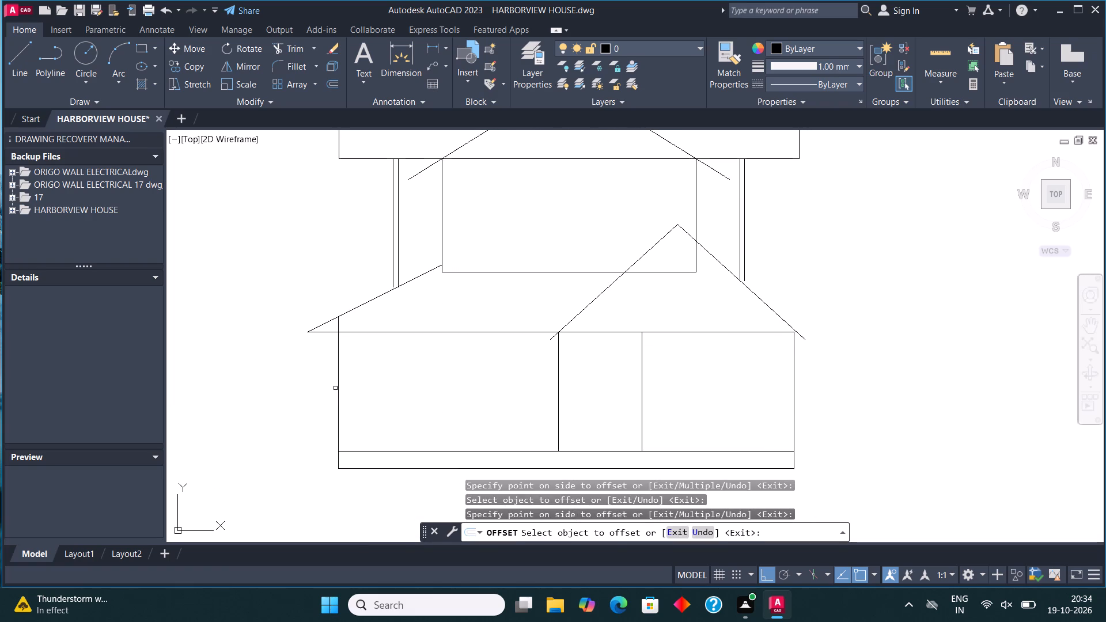
pyautogui.click(333, 387)
pyautogui.click(357, 391)
pyautogui.click(339, 376)
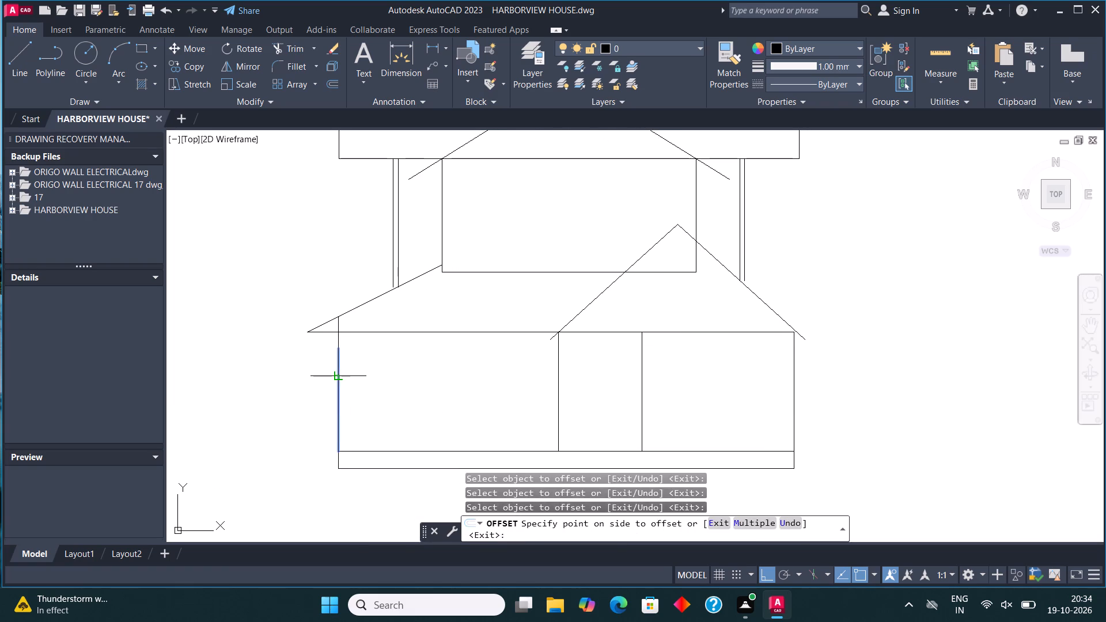
pyautogui.click(358, 383)
pyautogui.click(340, 340)
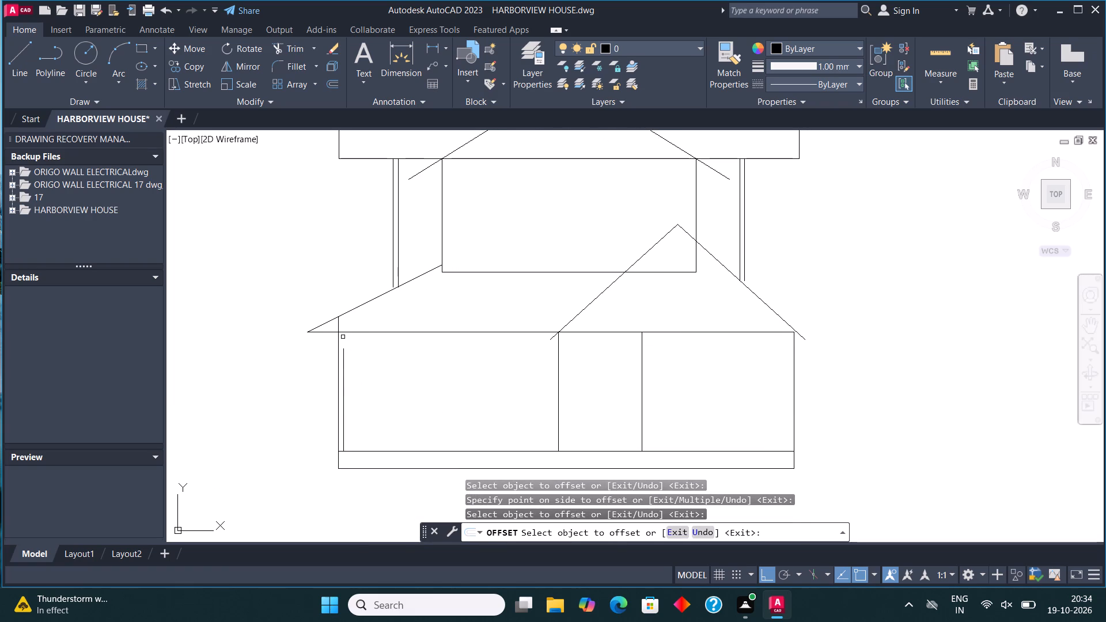
pyautogui.click(338, 337)
pyautogui.click(380, 359)
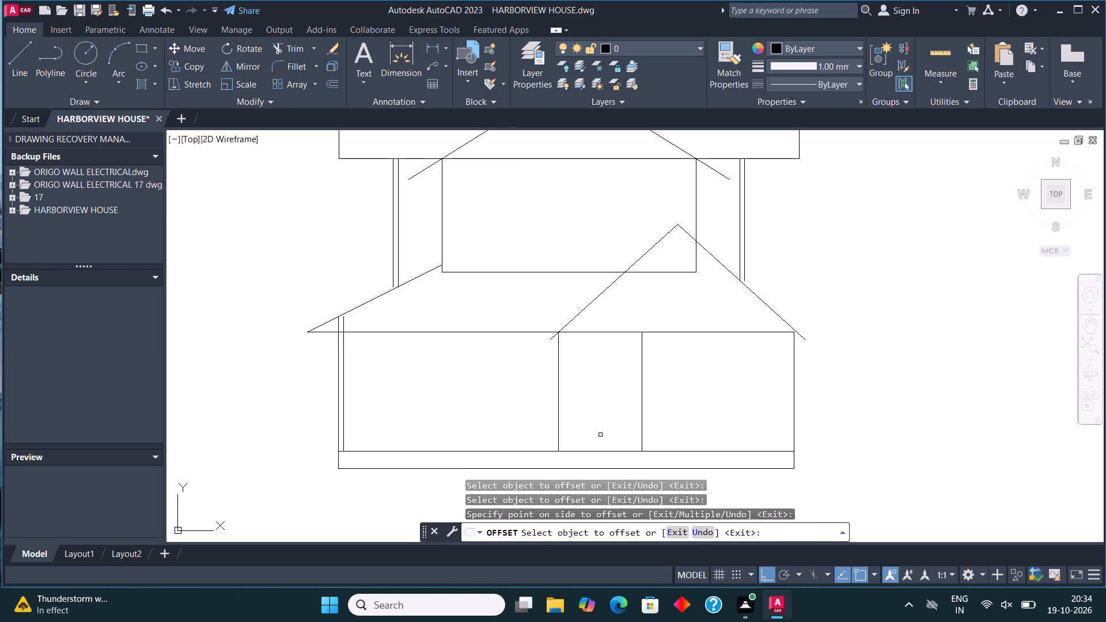